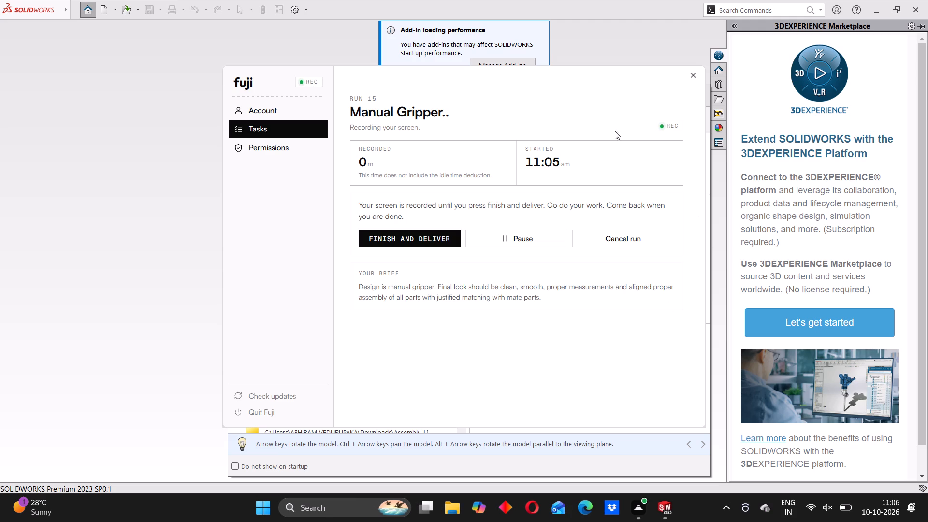
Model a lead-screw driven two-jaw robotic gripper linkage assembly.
Create a new part document.
left_click(187, 221)
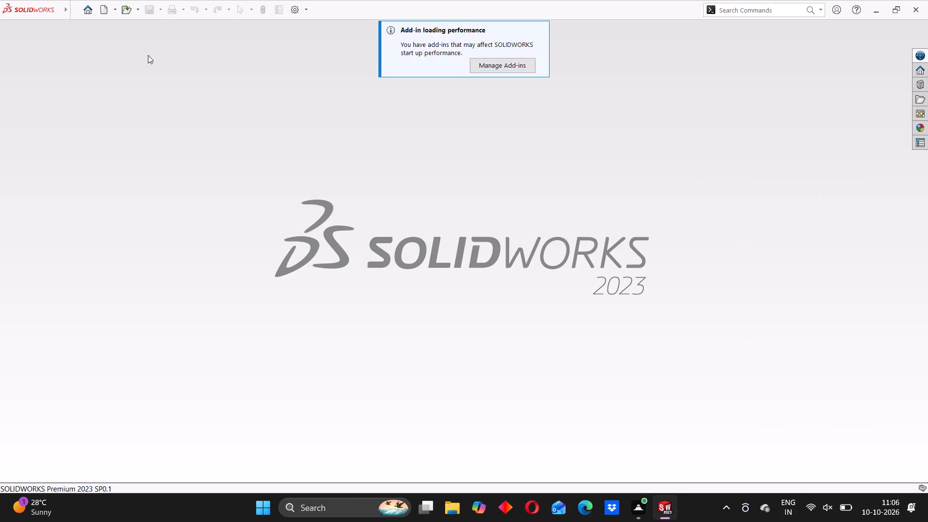
left_click(85, 7)
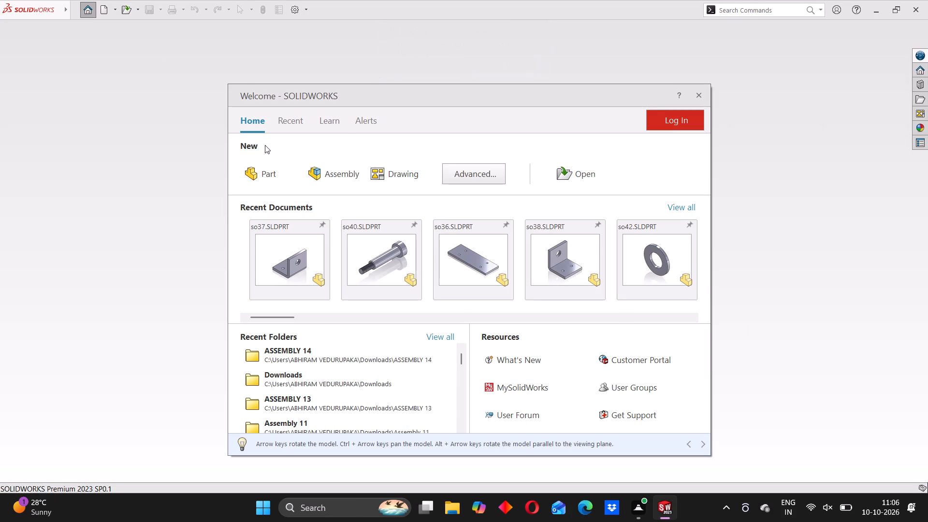
left_click(269, 177)
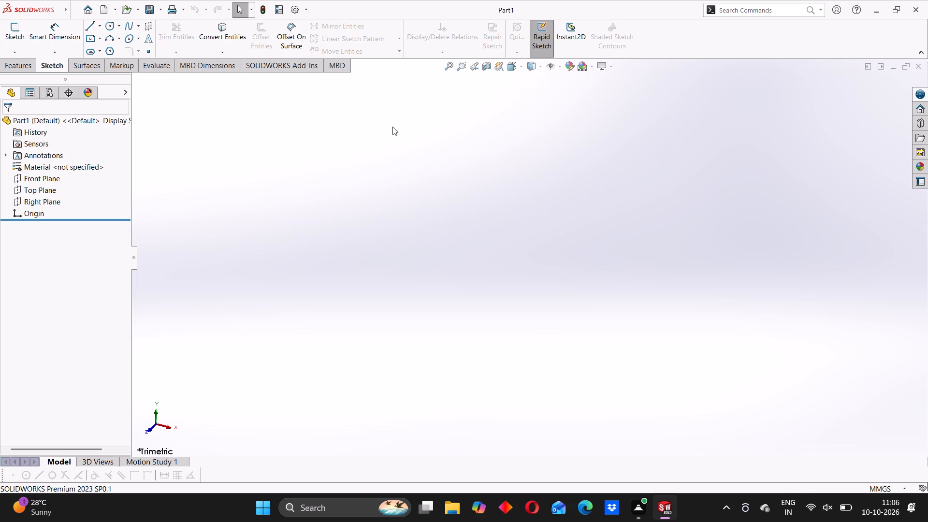
left_click_drag(388, 136, 390, 141)
Start a sketch on the Front Plane with a horizontal line about 61 mm long ending at the origin.
left_click(41, 183)
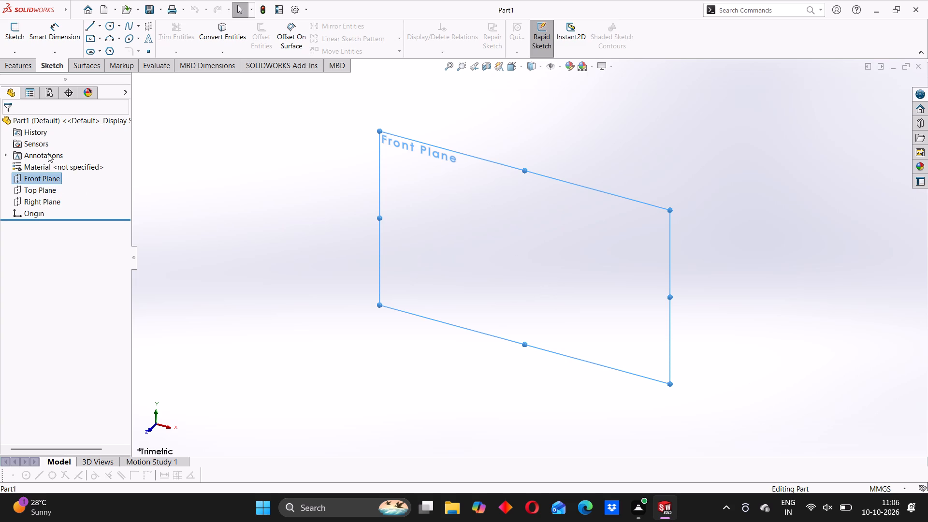
right_click(27, 181)
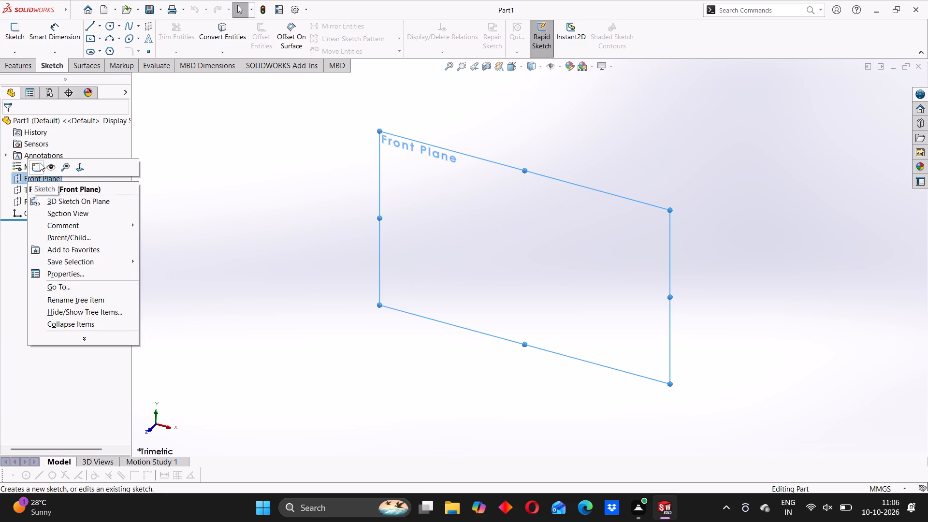
left_click(38, 170)
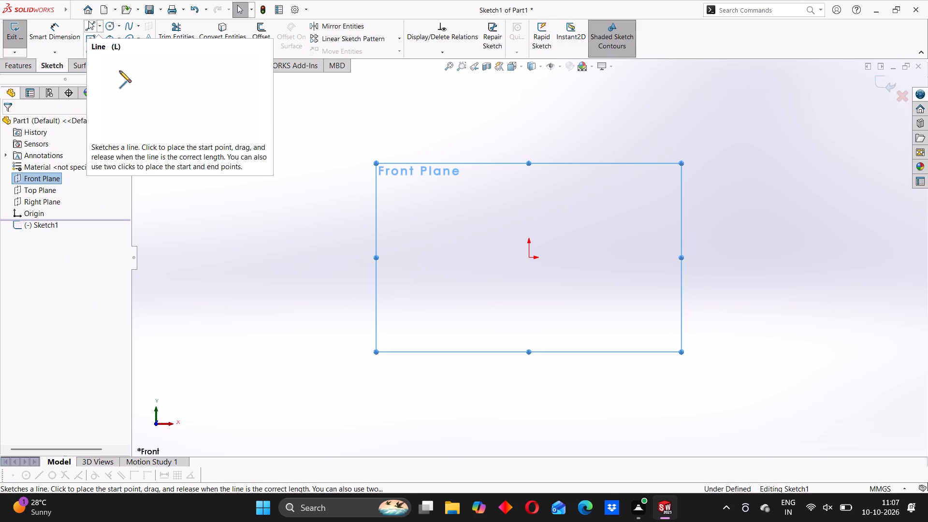
left_click(93, 28)
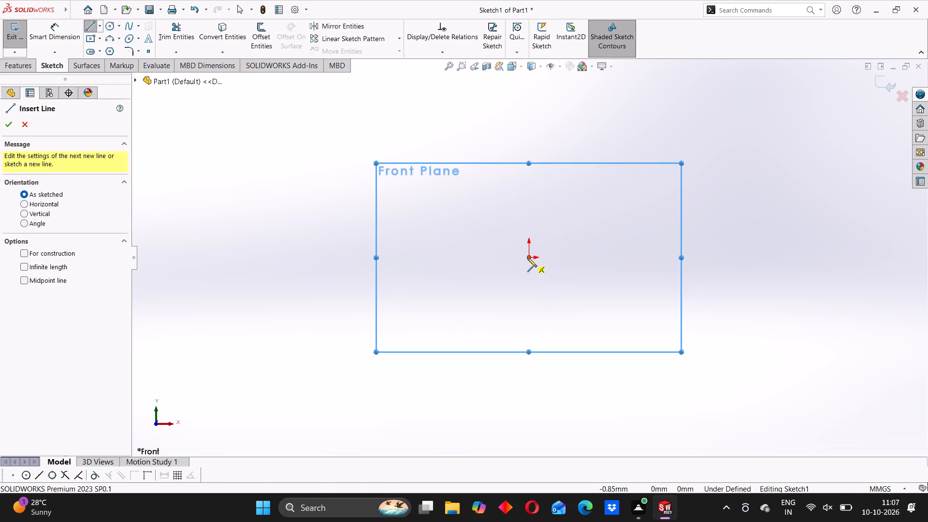
left_click(424, 258)
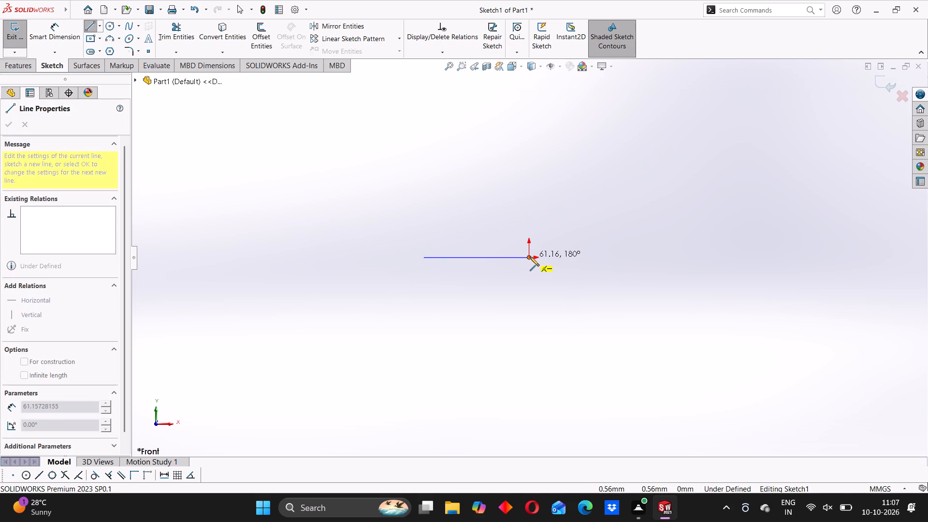
left_click(530, 257)
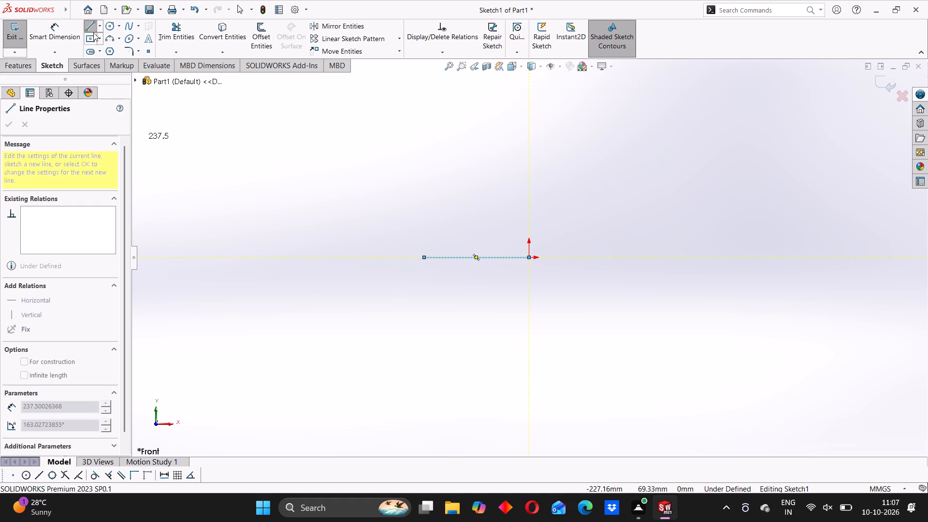
Sketch a shallow upward-bulging three-point arc from the origin to a point about 78 mm away, level with the line.
left_click(115, 36)
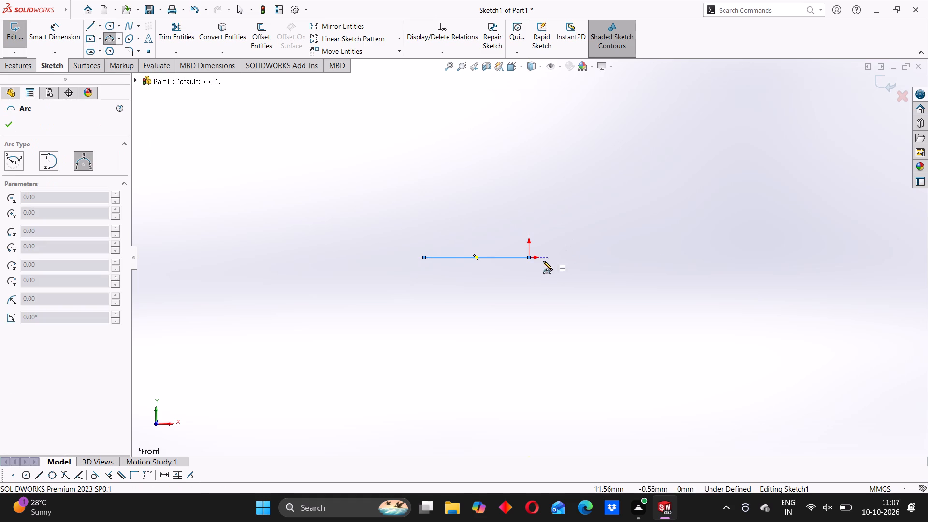
left_click(530, 258)
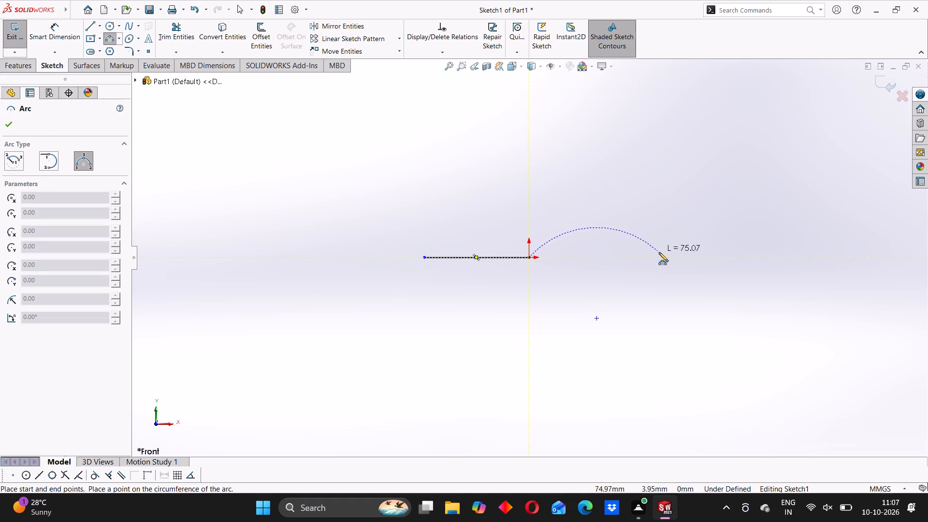
left_click(663, 258)
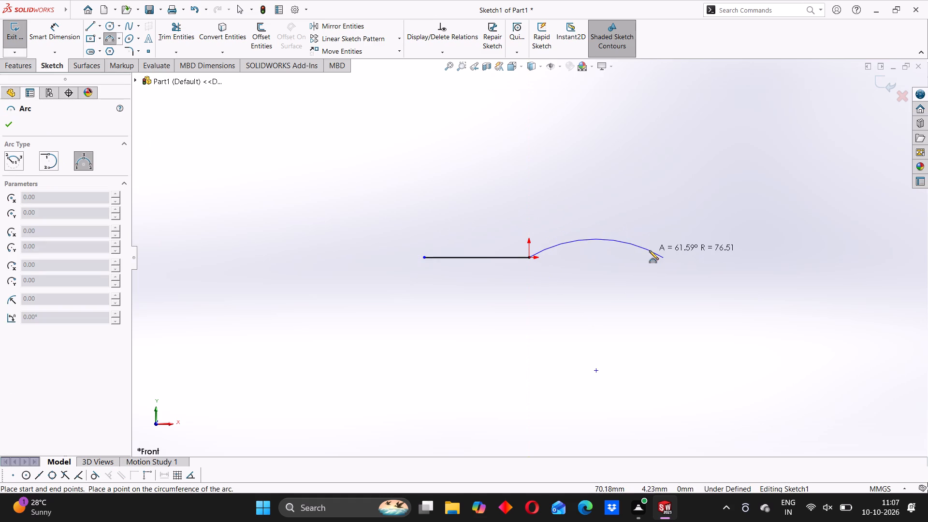
left_click(646, 248)
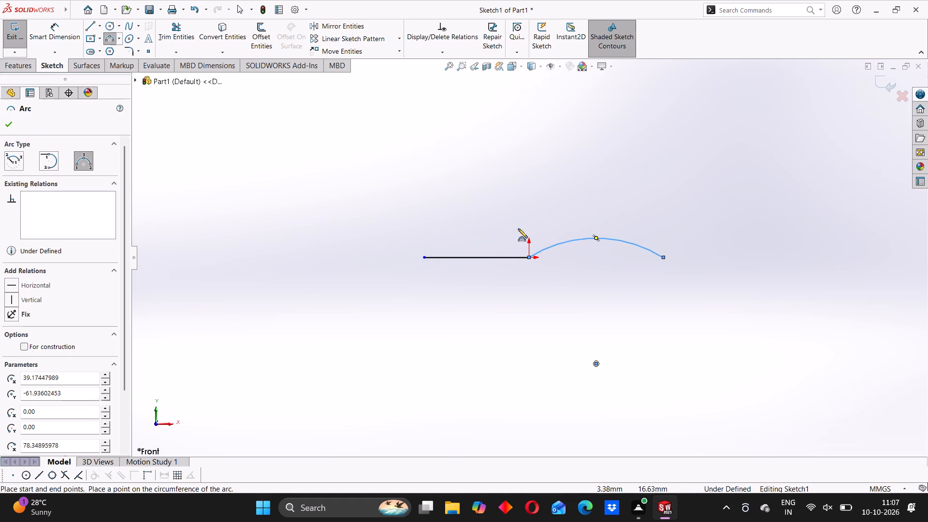
Continue the outline from the arc's end: a 20 mm horizontal line, a short vertical, a short 45° segment and a sloping line about 161 mm long.
left_click(89, 30)
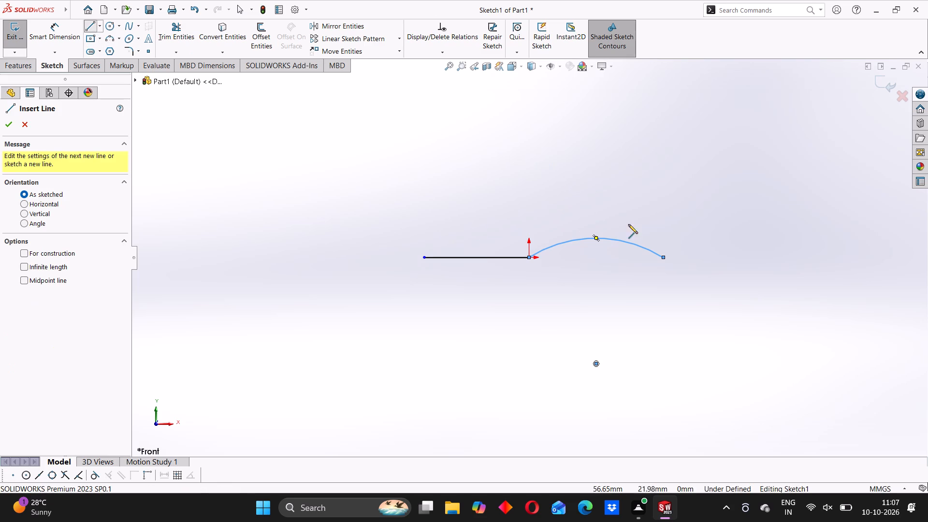
left_click(664, 258)
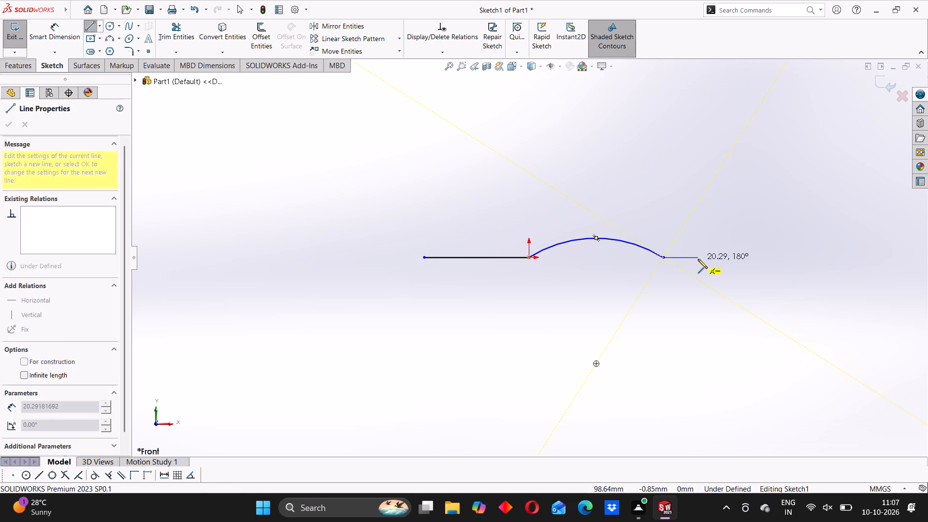
left_click(699, 259)
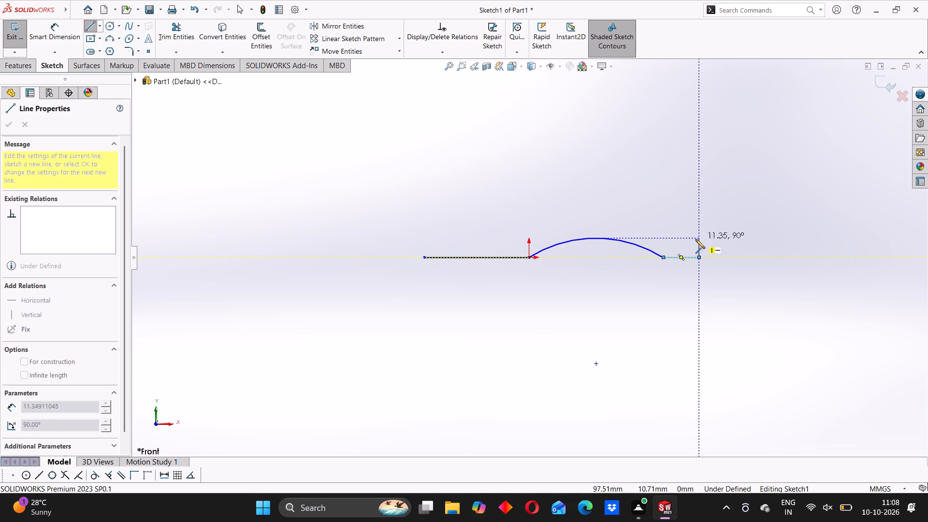
left_click(701, 230)
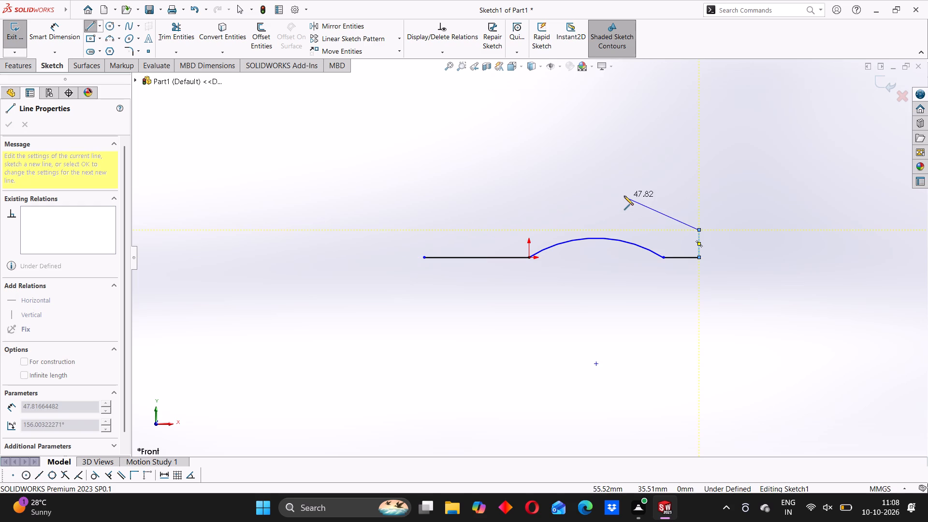
left_click(690, 222)
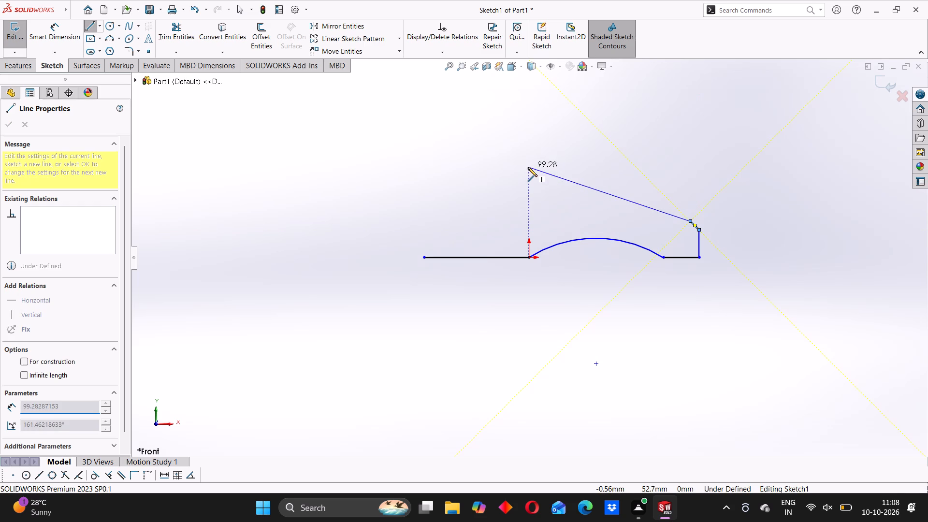
left_click(435, 116)
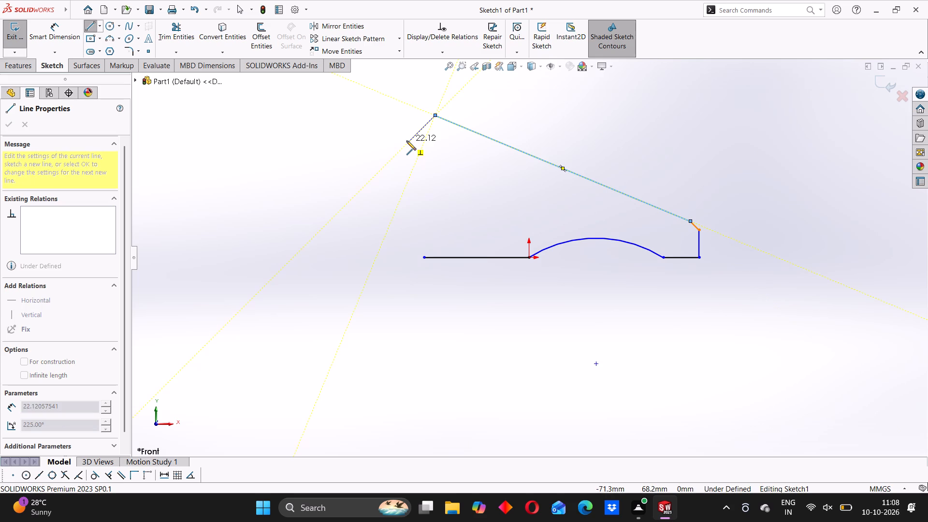
right_click(344, 137)
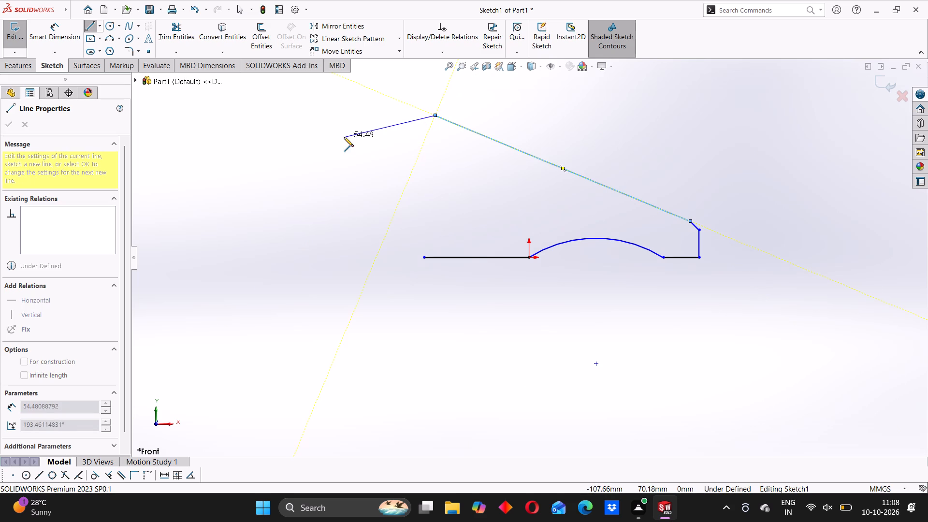
left_click(367, 144)
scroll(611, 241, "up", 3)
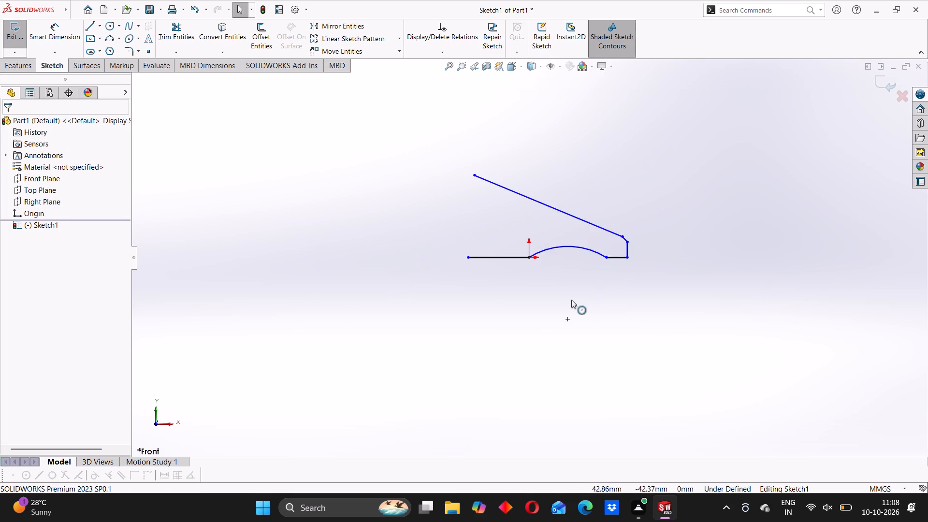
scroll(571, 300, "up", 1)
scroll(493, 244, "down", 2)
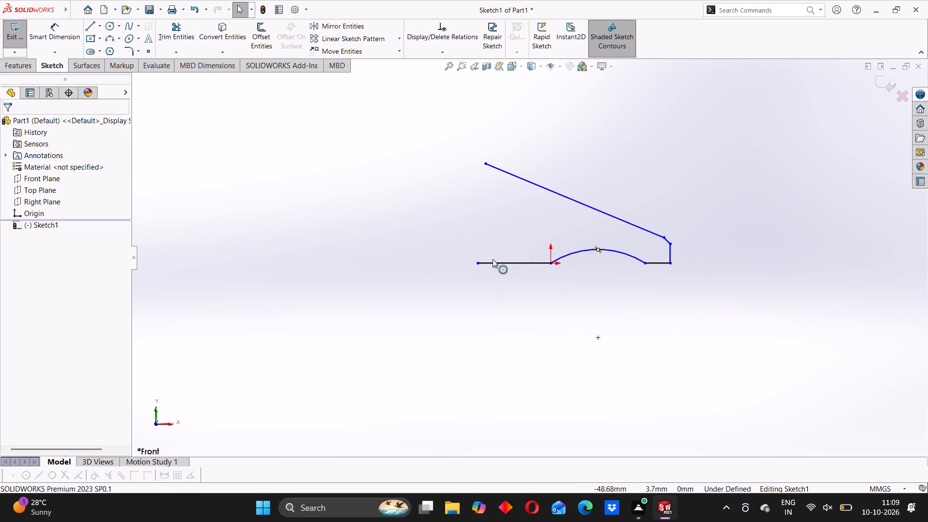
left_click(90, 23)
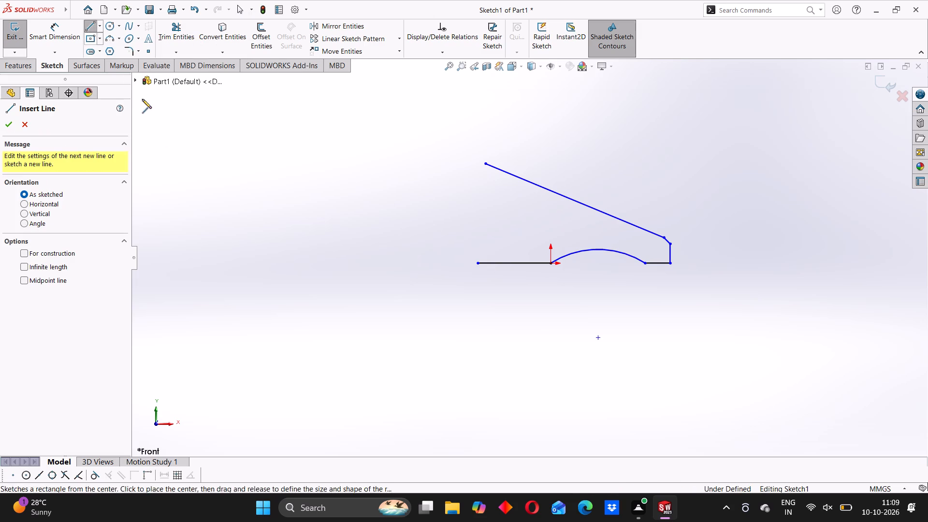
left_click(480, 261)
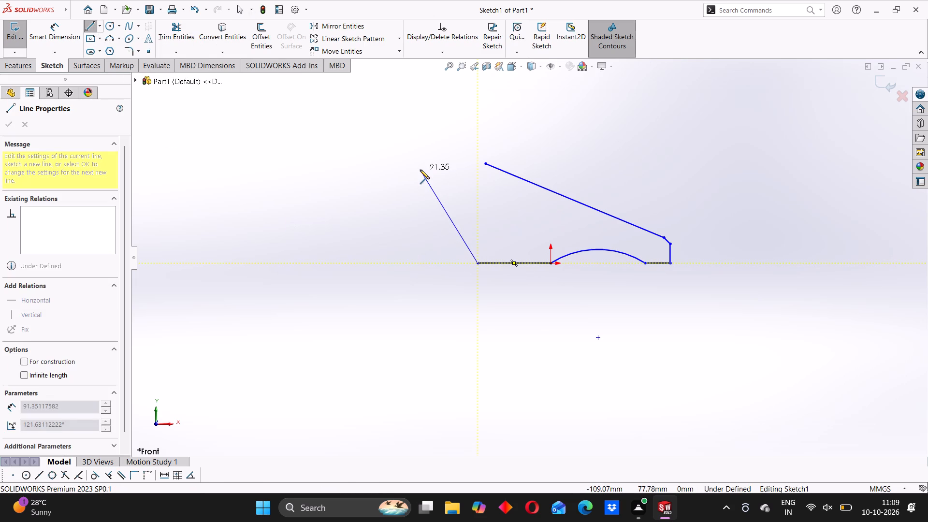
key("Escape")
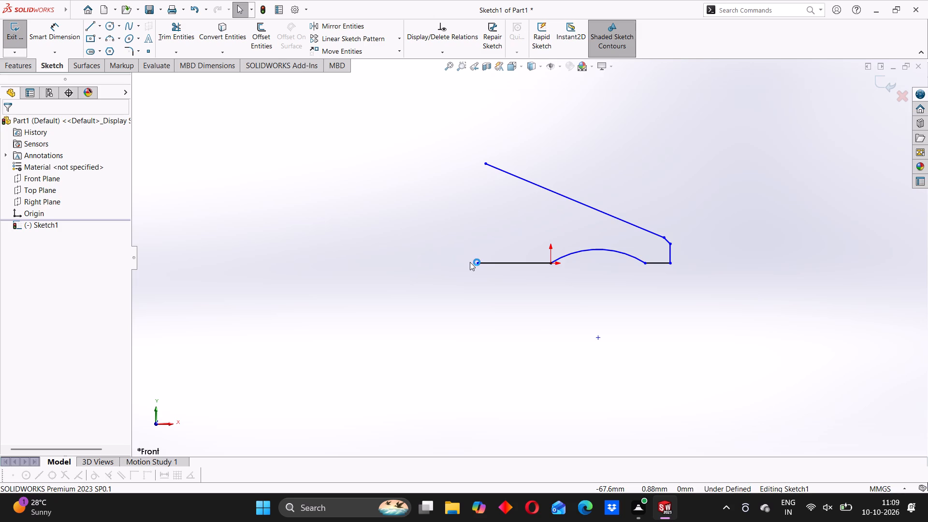
Sketch two concentric circles with radii of about 12 mm and 19 mm beside the sloping line's upper end.
scroll(488, 232, "down", 1)
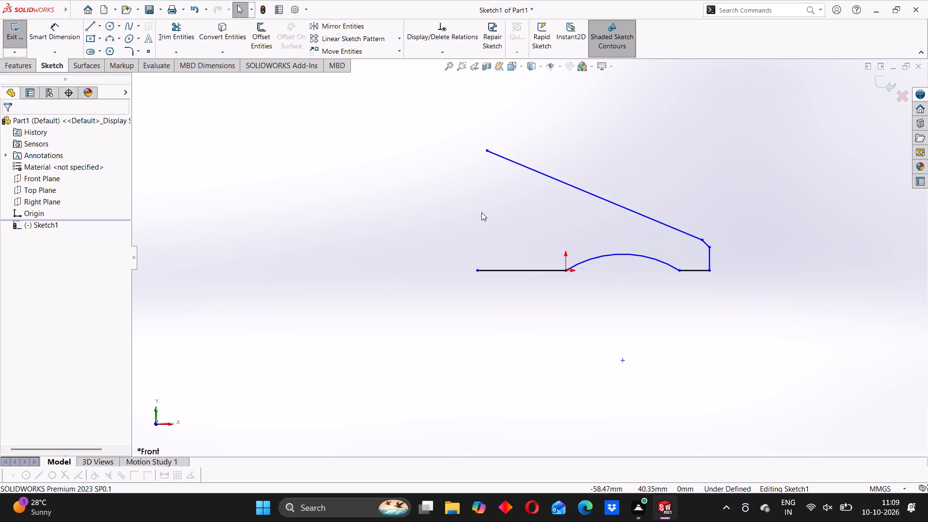
scroll(481, 213, "down", 2)
left_click(112, 26)
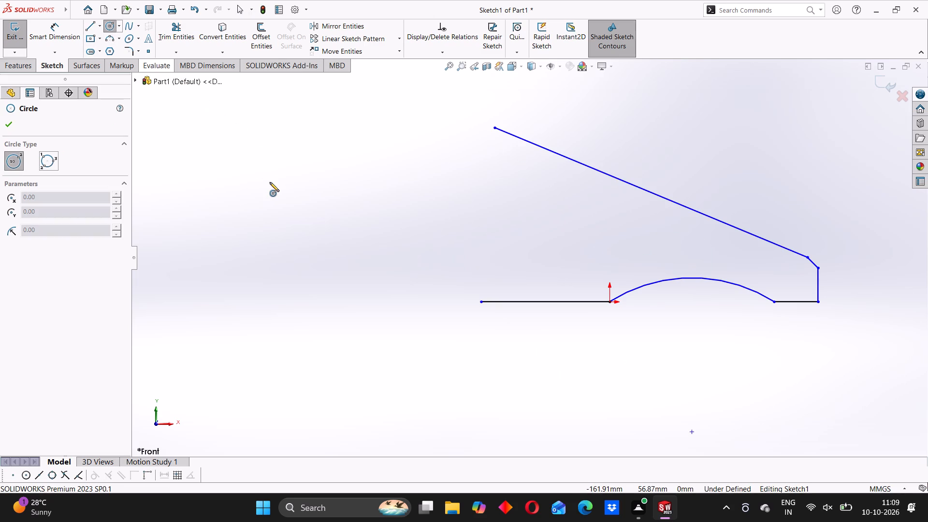
left_click(455, 152)
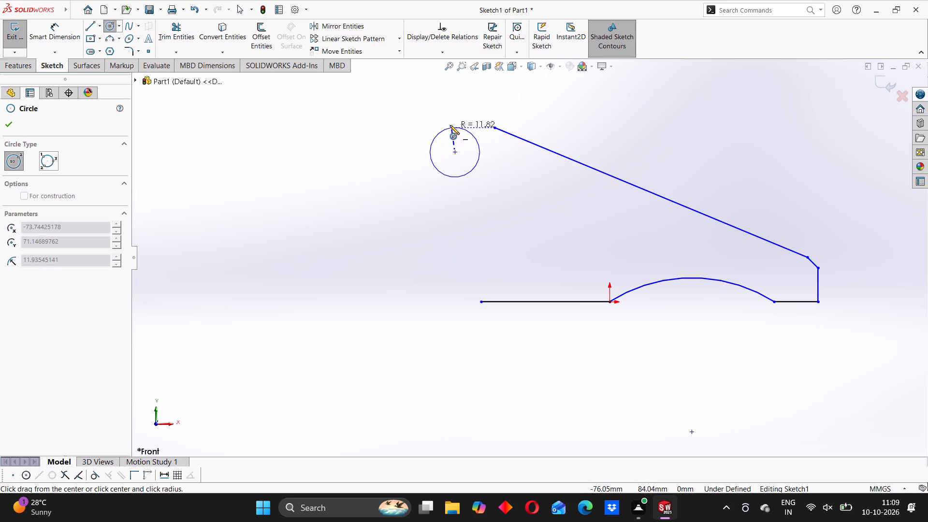
left_click(450, 125)
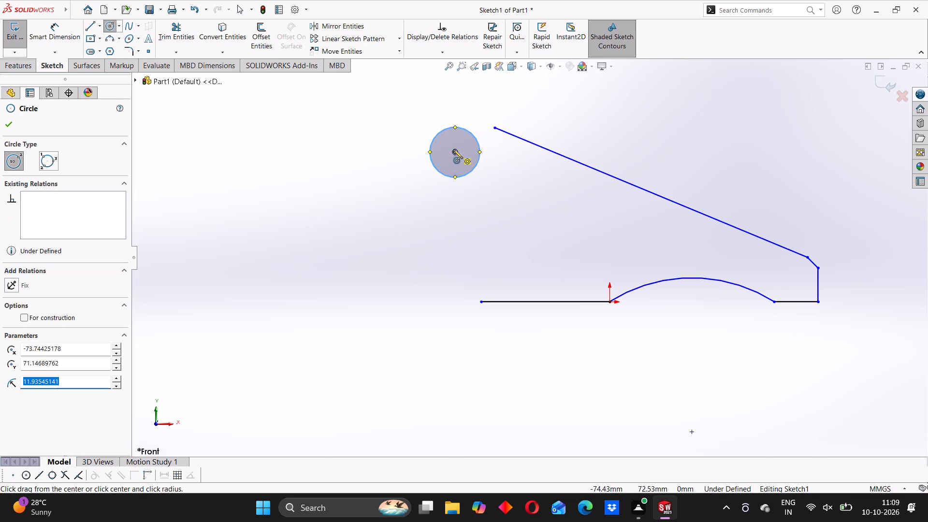
left_click(454, 151)
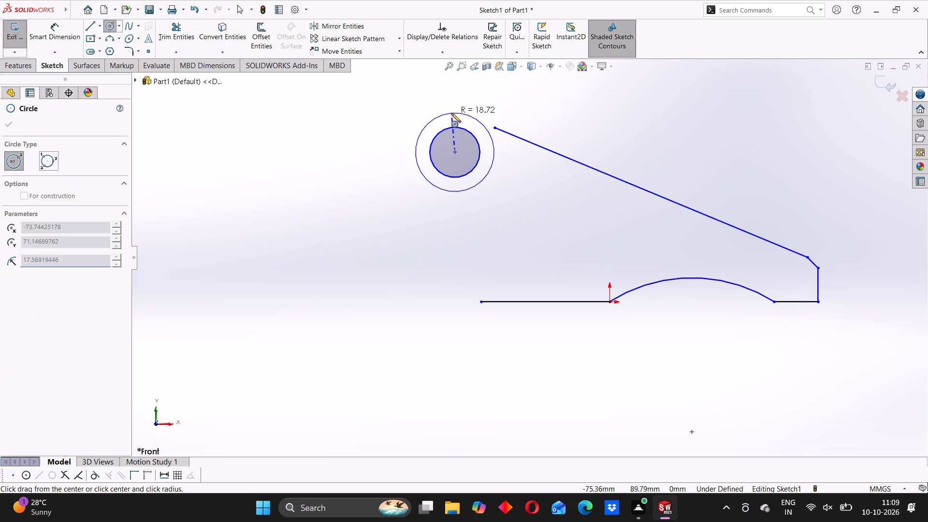
left_click(451, 113)
Dimension the inner circle's diameter as 8 mm.
left_click(49, 36)
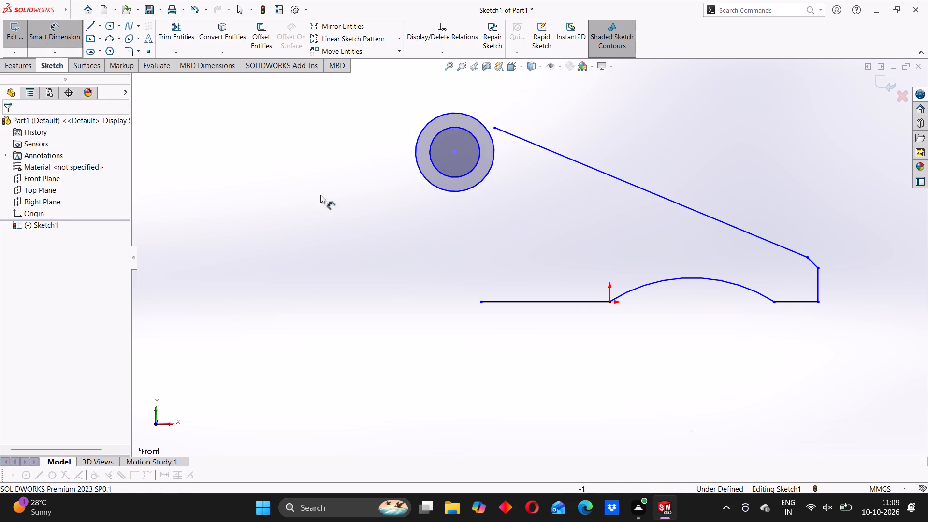
left_click(436, 169)
left_click(391, 184)
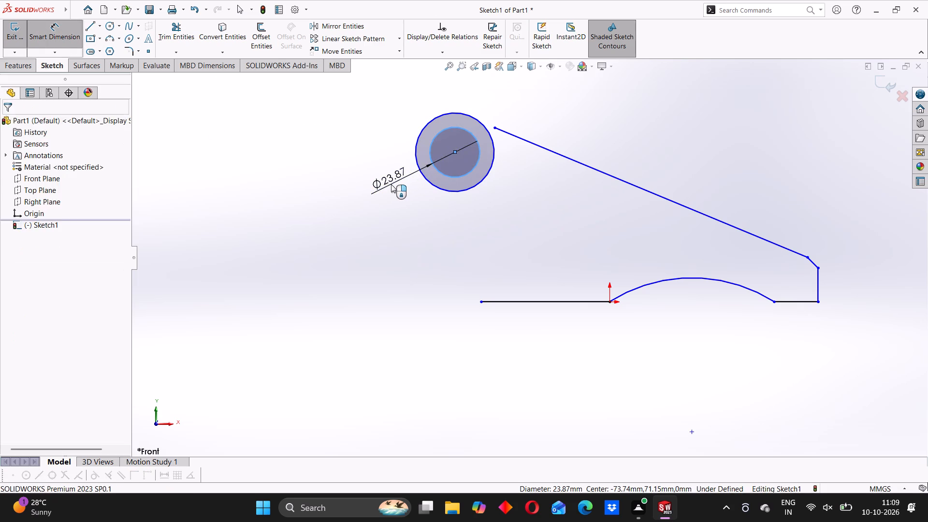
key("8")
key("Return")
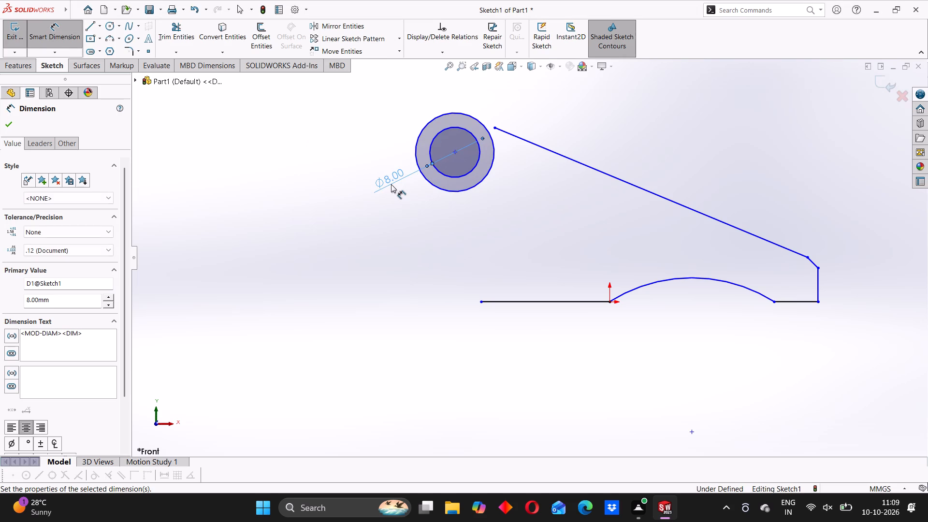
Dimension the outer circle's diameter as 16 mm.
left_click(419, 143)
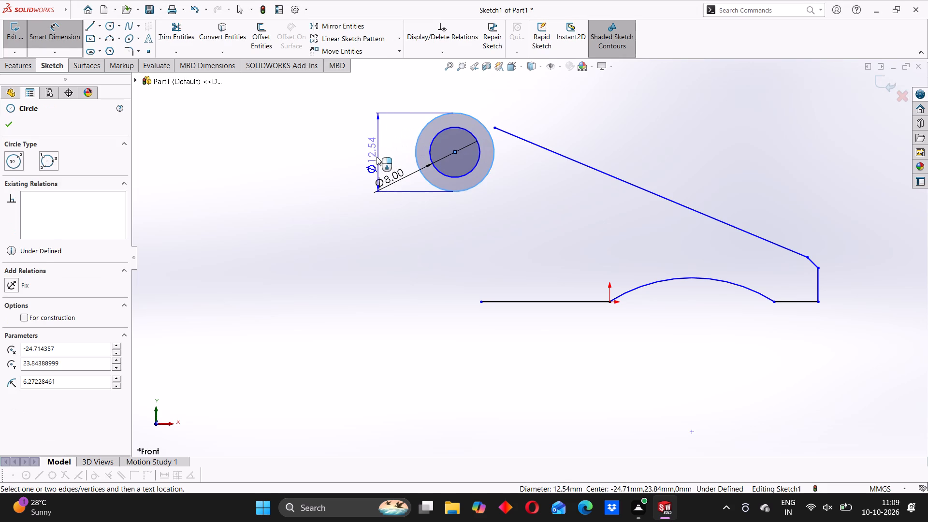
left_click(377, 157)
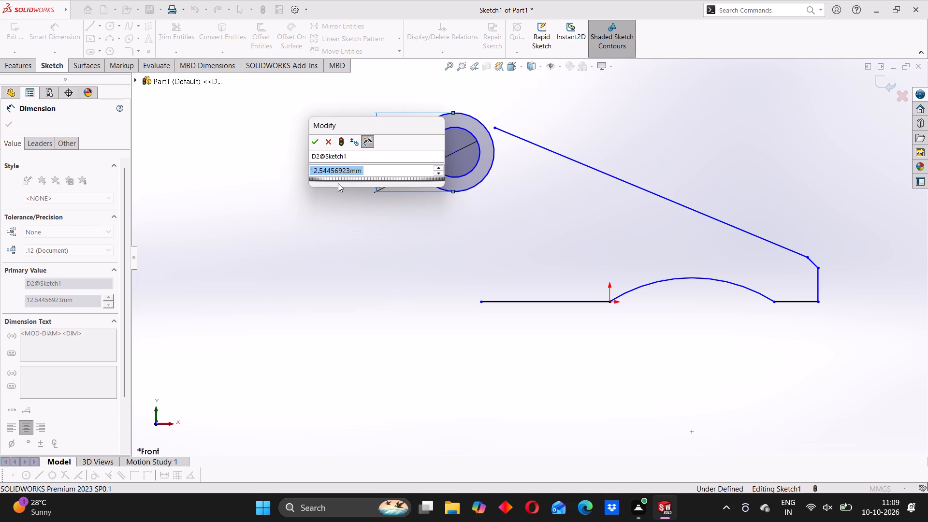
type("16")
key("Return")
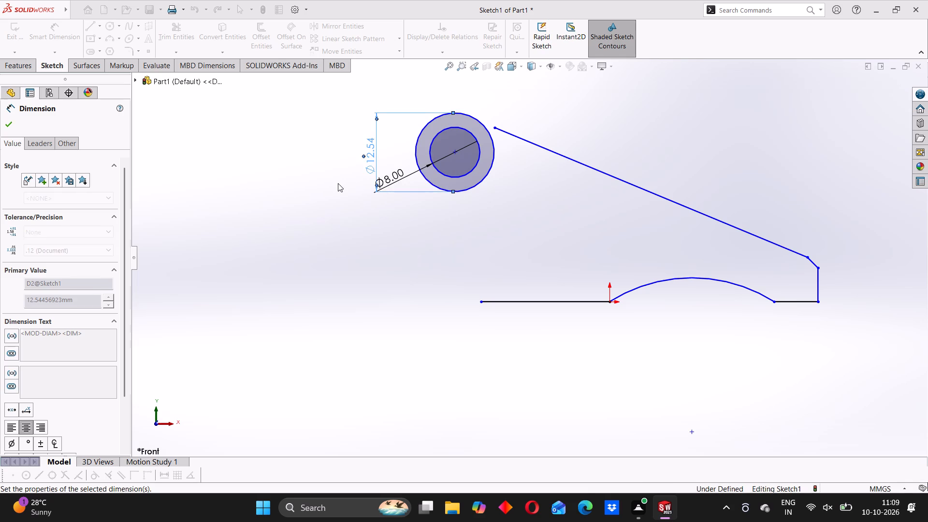
left_click(293, 175)
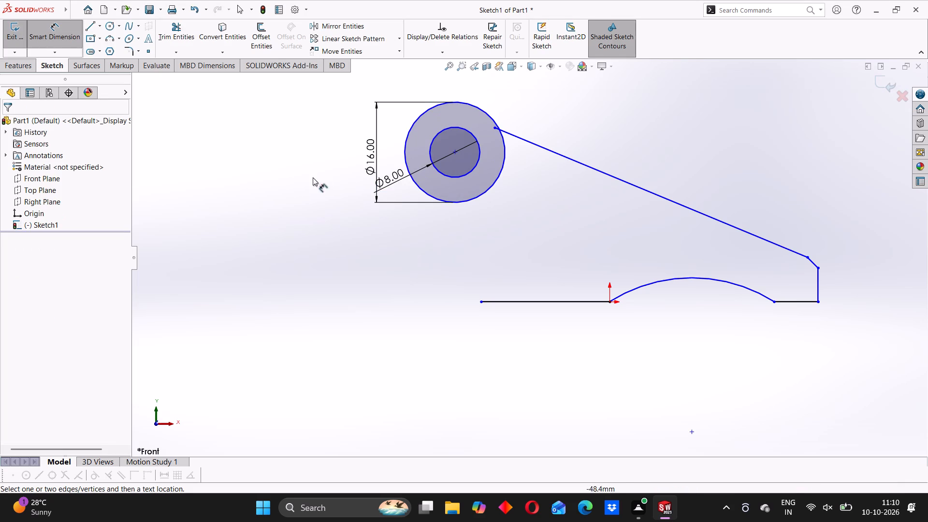
Add a tangent relation between the long sloping line and the outer 16 mm circle.
scroll(418, 212, "up", 1)
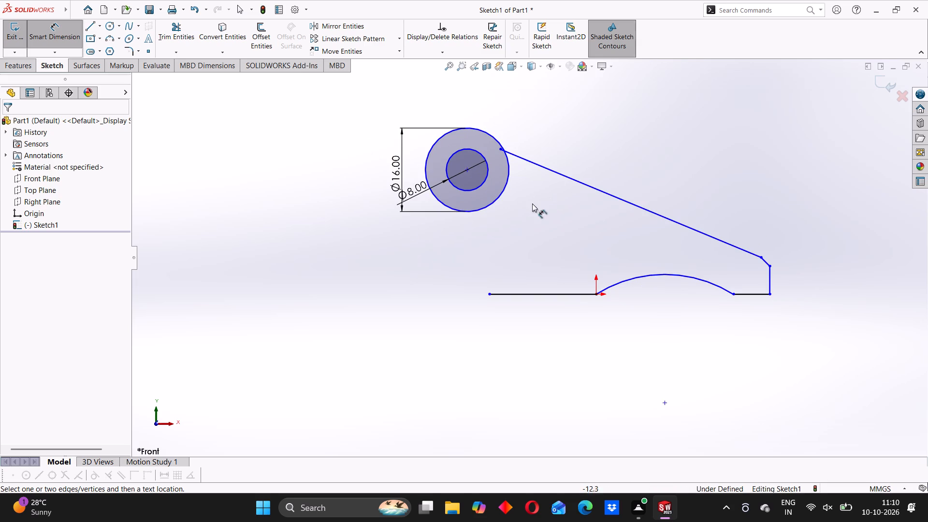
left_click(61, 36)
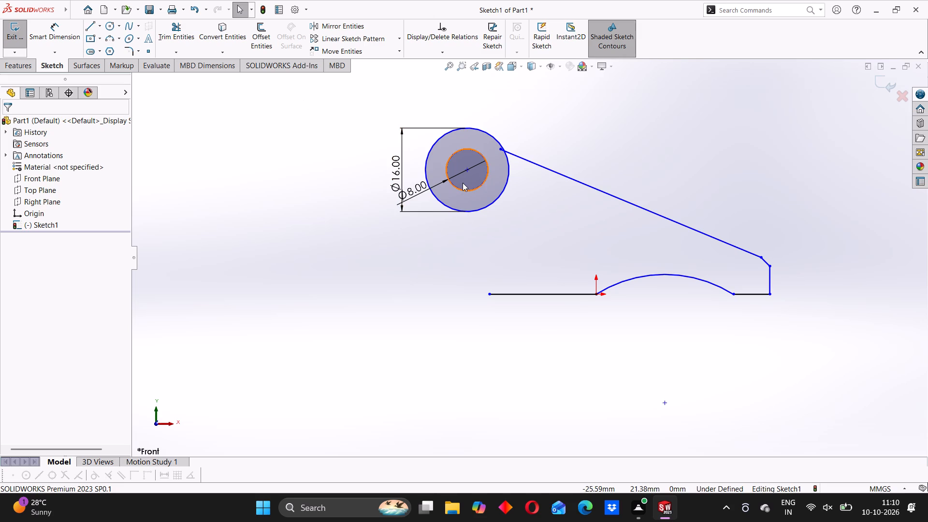
left_click(535, 161)
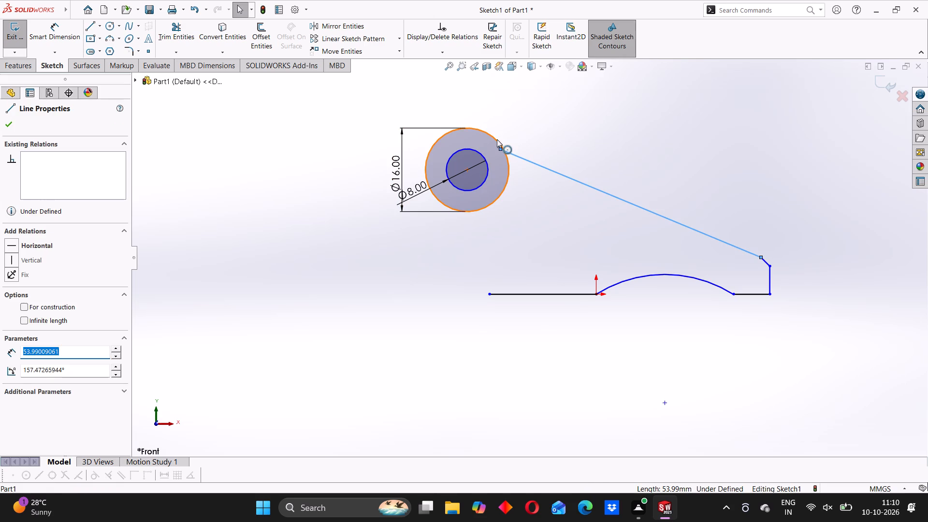
left_click(497, 139, "ctrl")
left_click(16, 296)
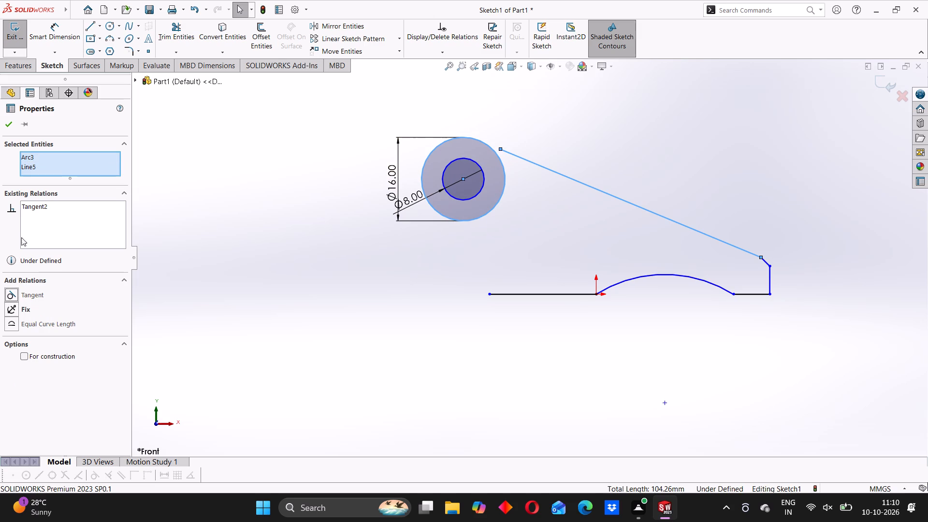
left_click(8, 123)
Extend the long sloping line's upper end to meet the outer circle.
left_click(178, 54)
left_click(187, 75)
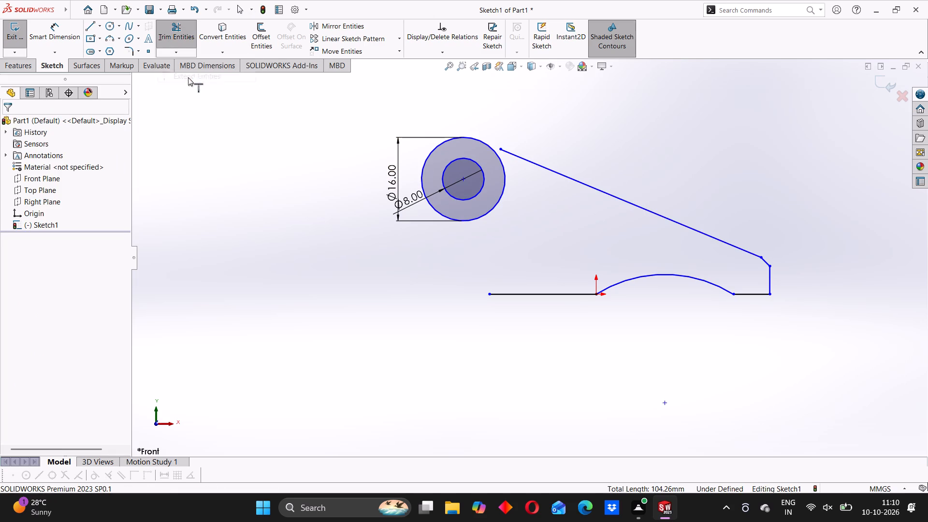
left_click(517, 153)
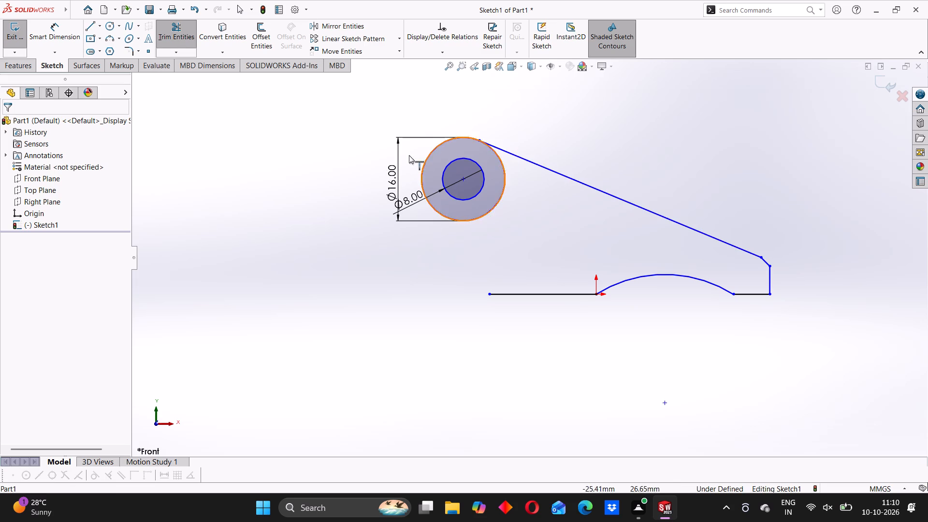
left_click(29, 69)
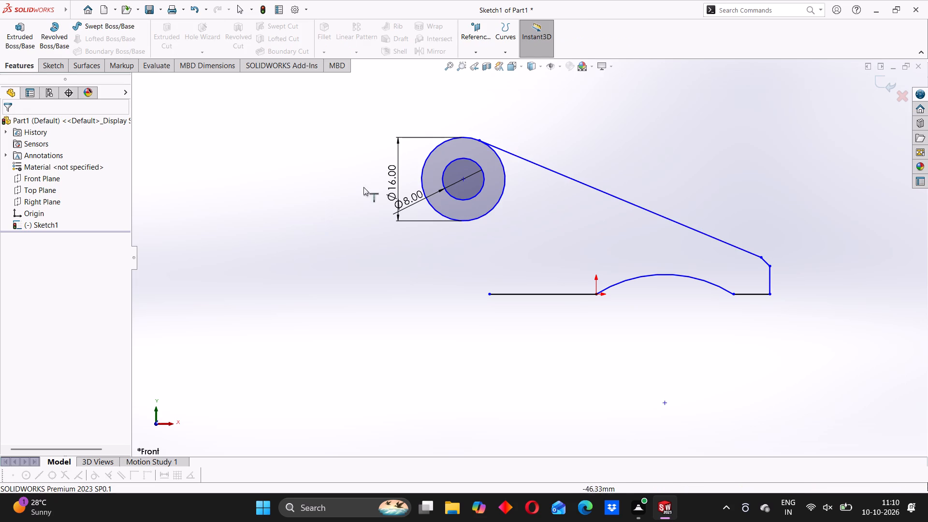
Sketch a slanted line about 22 mm long from the base line's free end up to the outer circle.
left_click(57, 65)
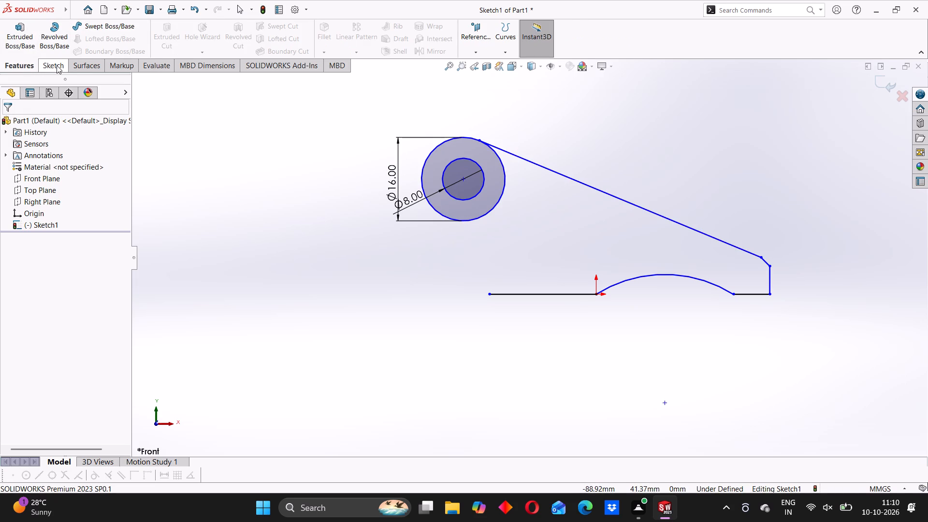
left_click(87, 25)
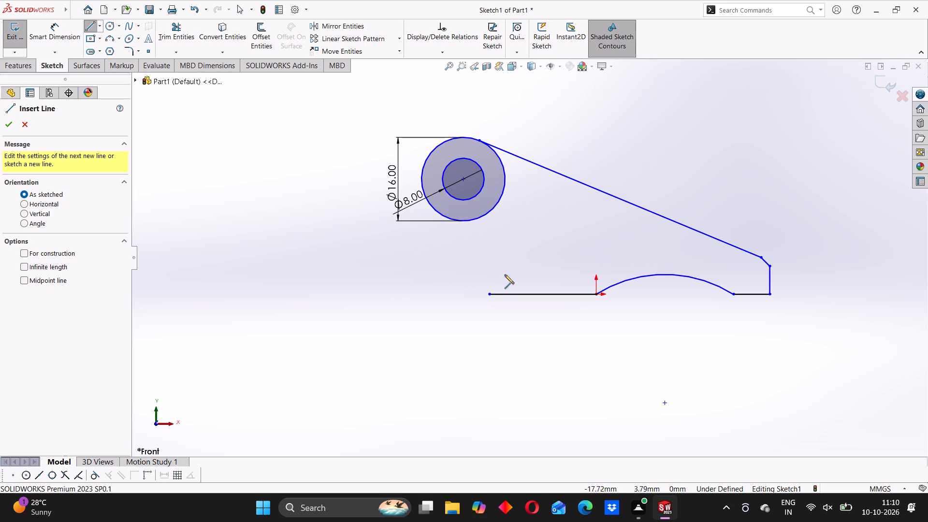
left_click(490, 296)
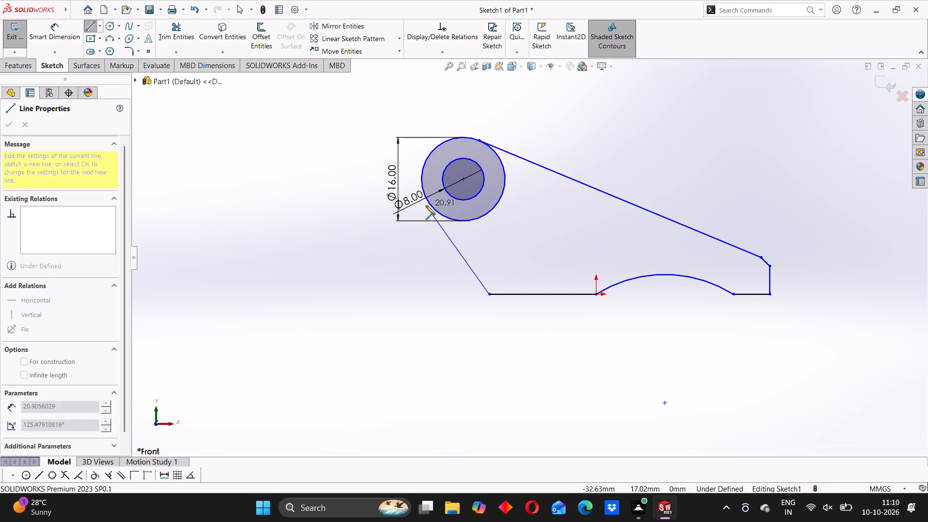
left_click(426, 200)
right_click(192, 133)
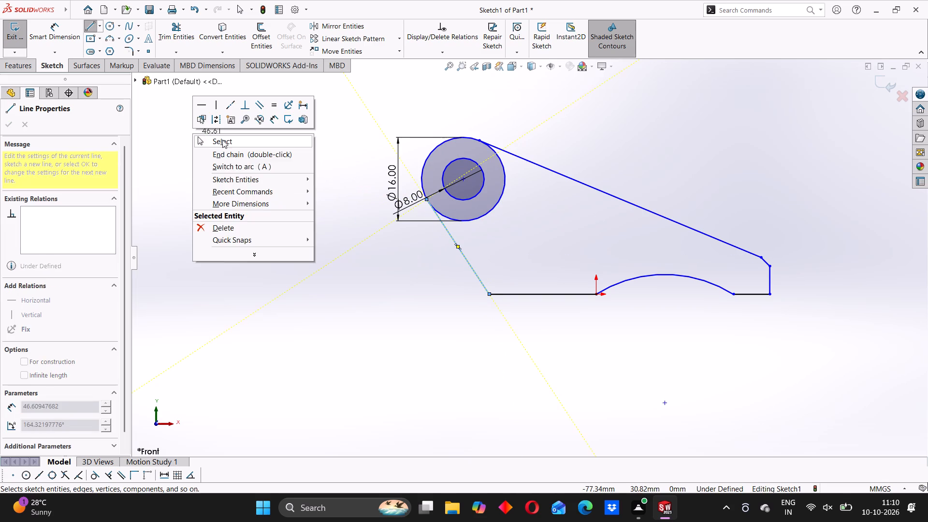
left_click(222, 140)
Add a tangent relation between the new slanted line and the outer circle.
left_click(447, 232)
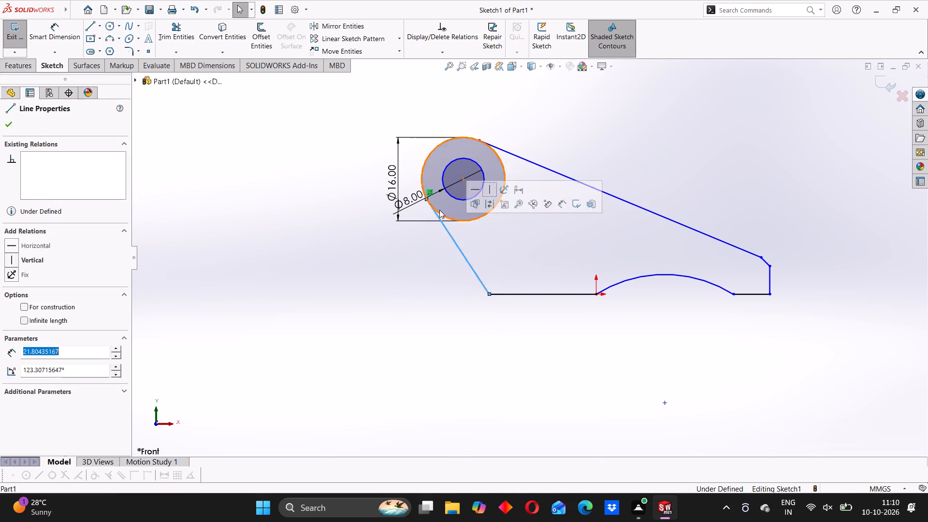
left_click(422, 171, "ctrl")
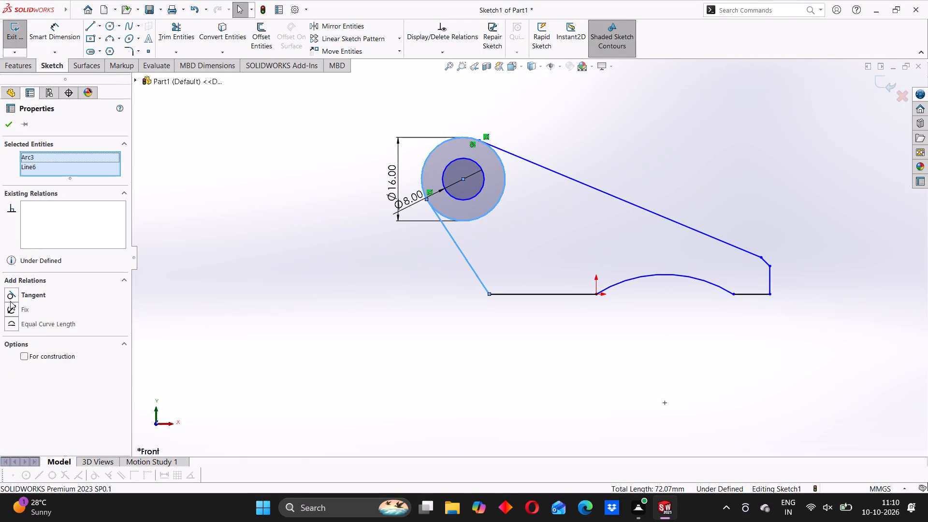
left_click(13, 294)
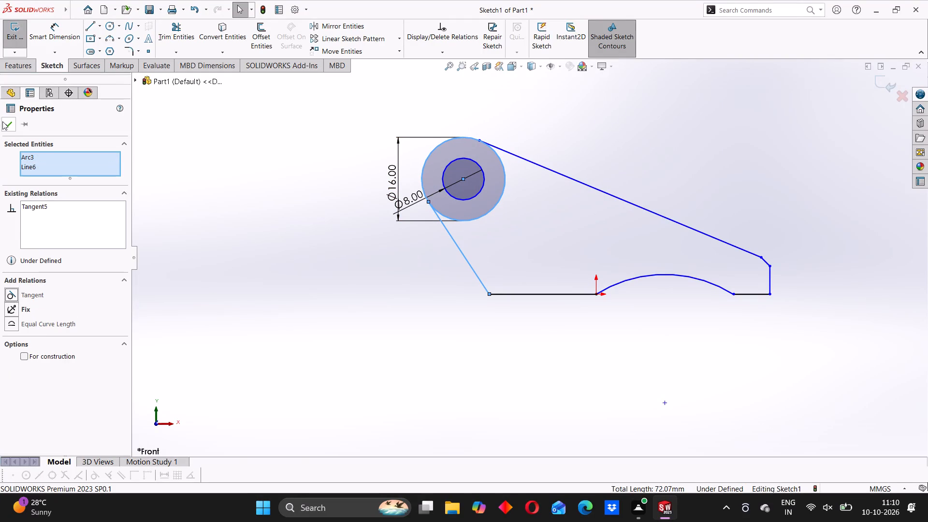
left_click(5, 126)
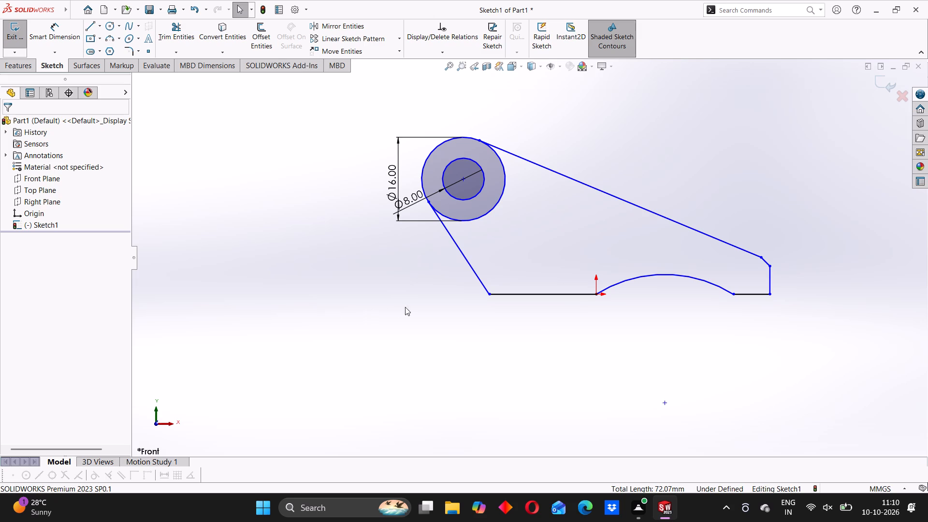
Dimension the vertical distance from the base line to the circles' centre as 27+24 mm.
left_click(462, 177)
left_click(488, 295)
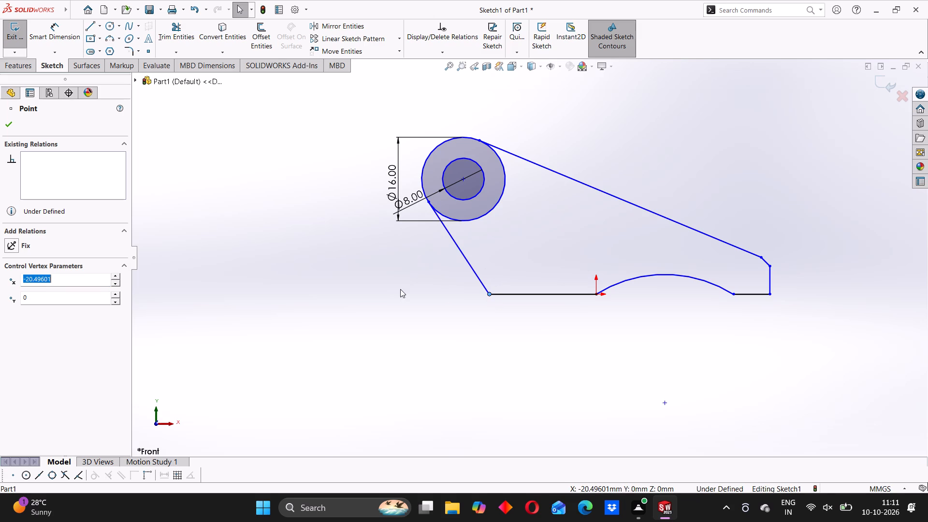
left_click(54, 46)
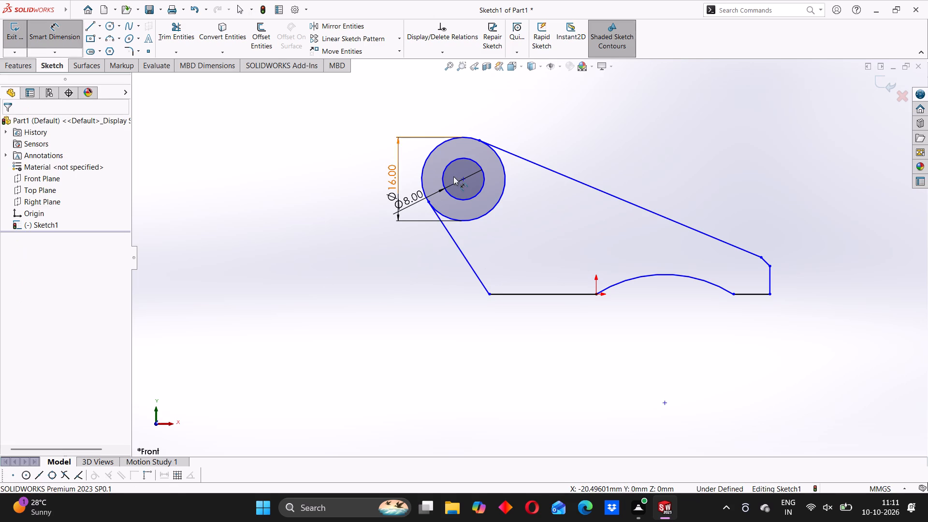
left_click(464, 180)
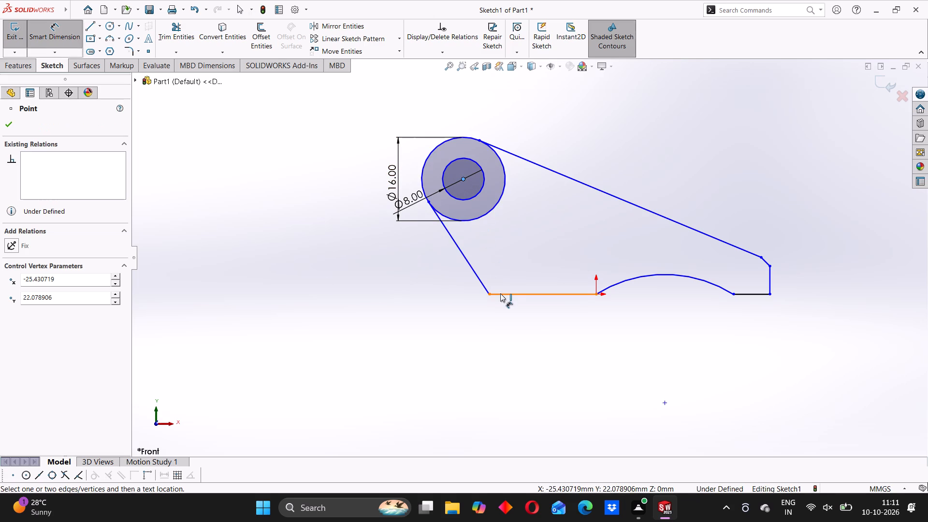
left_click_drag(500, 293, 495, 294)
left_click(289, 259)
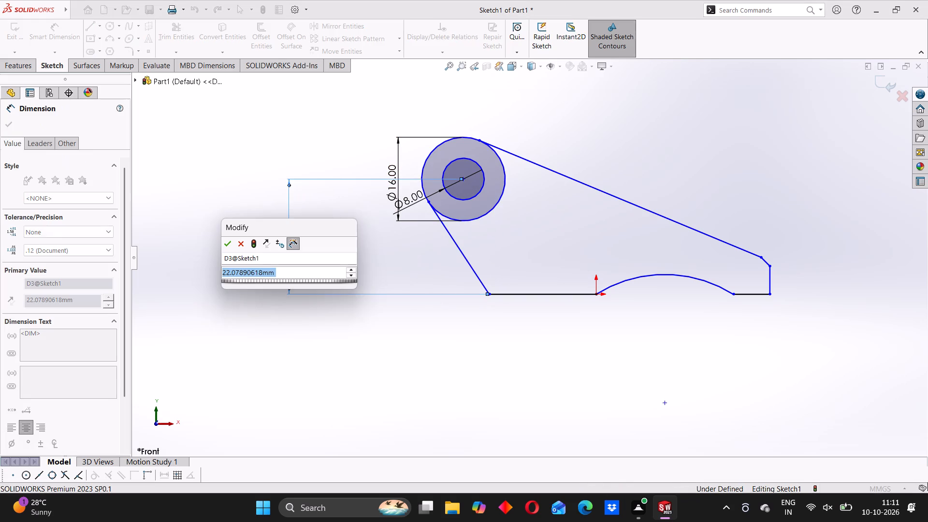
type("27+")
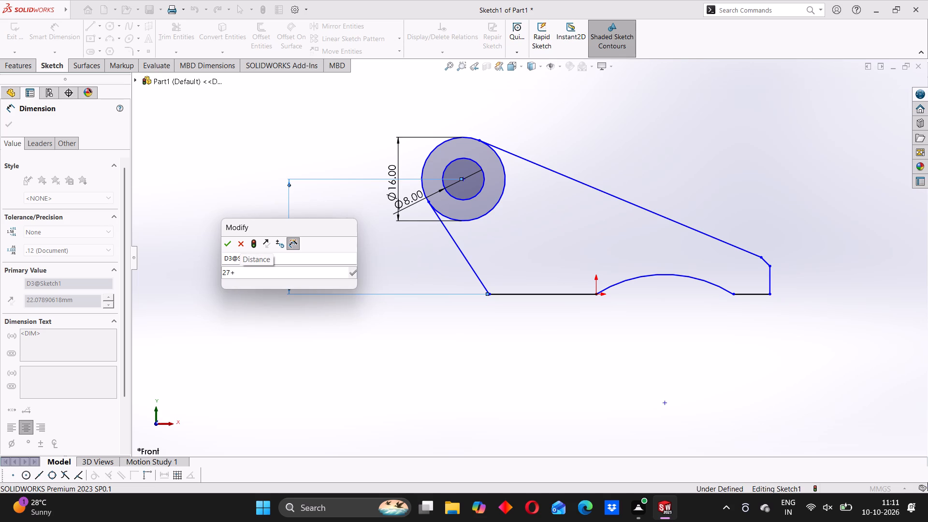
type("24.")
key("Return")
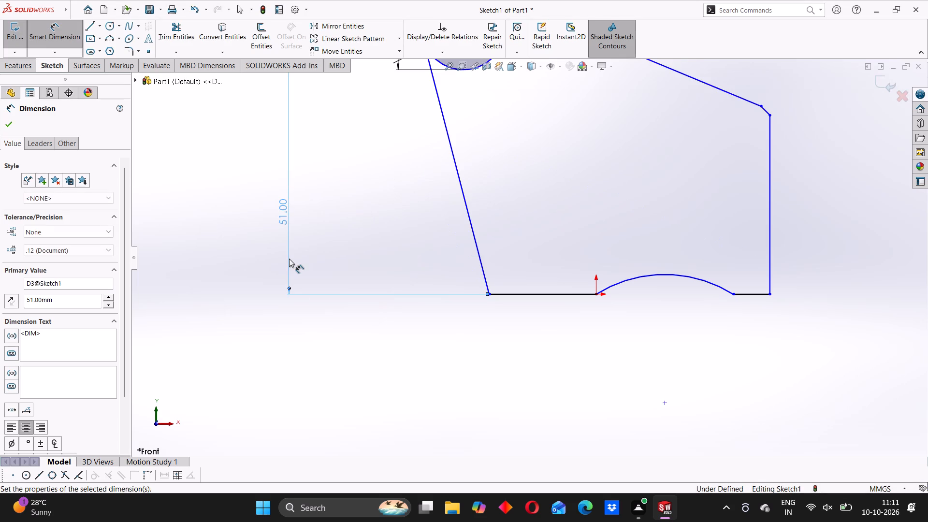
Set the vertical distance between the base line and the circles' centre to 27+24.87 mm.
scroll(305, 211, "up", 2)
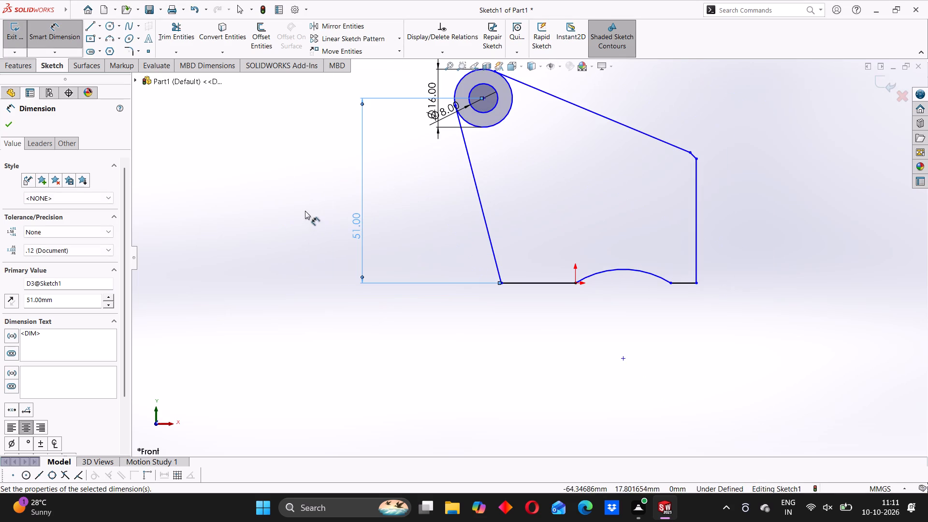
double_click(356, 221)
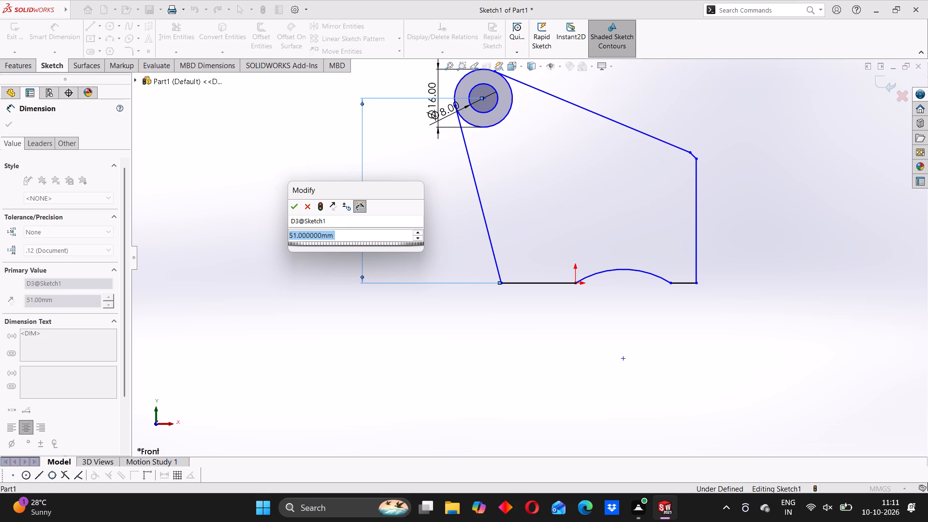
type("27+")
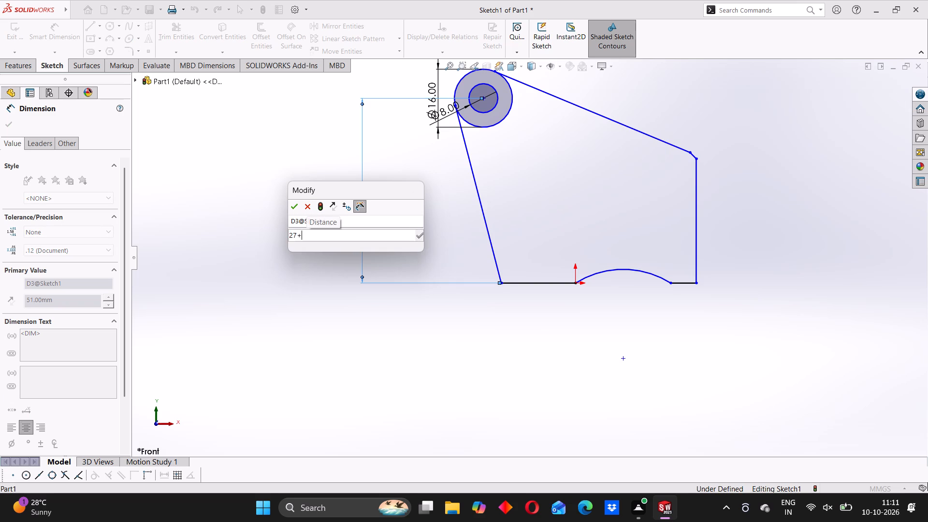
type("24.")
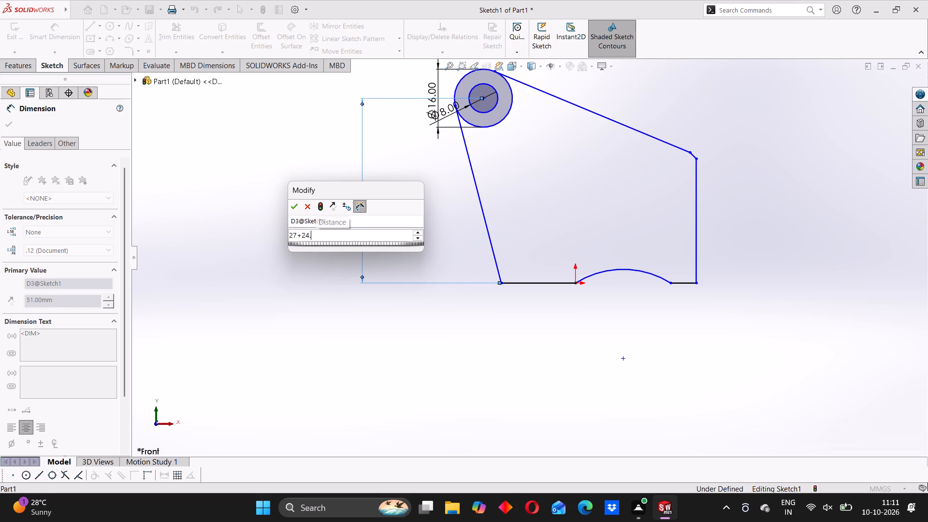
type("87")
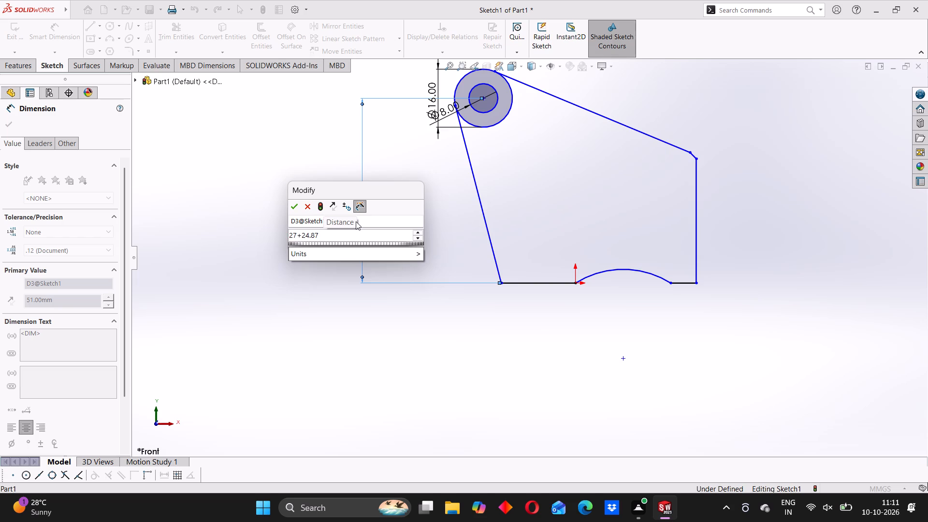
key("Return")
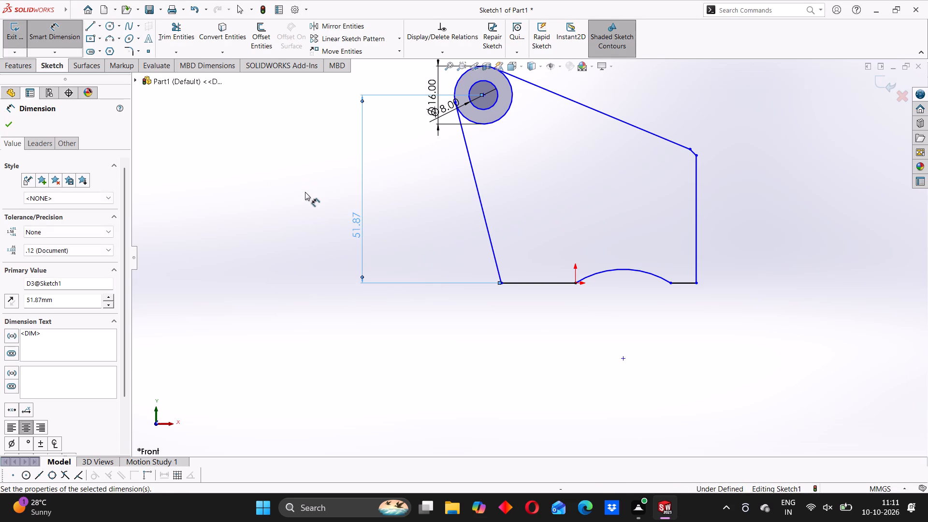
left_click(305, 192)
Fillet the two base corners, where the base meets the slanted line and the vertical line, with a 5 mm radius.
scroll(509, 167, "up", 3)
scroll(541, 193, "down", 1)
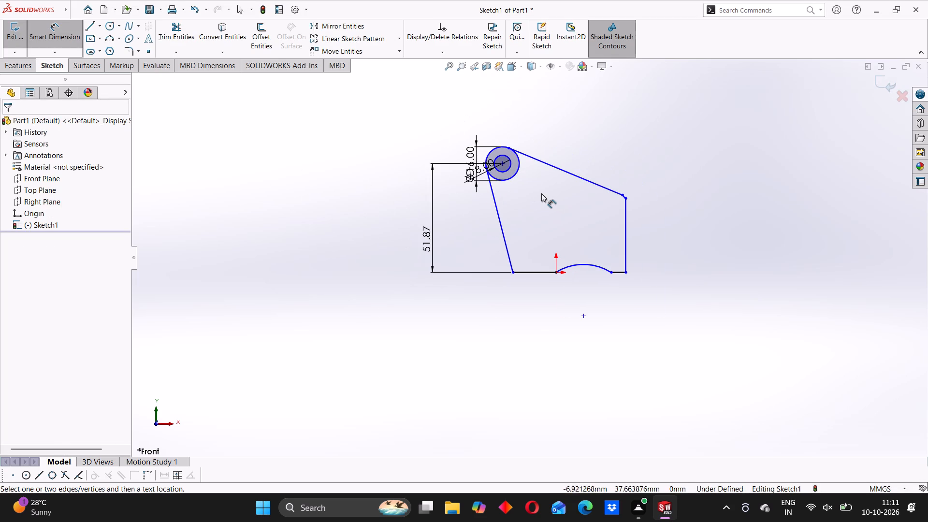
scroll(541, 193, "down", 2)
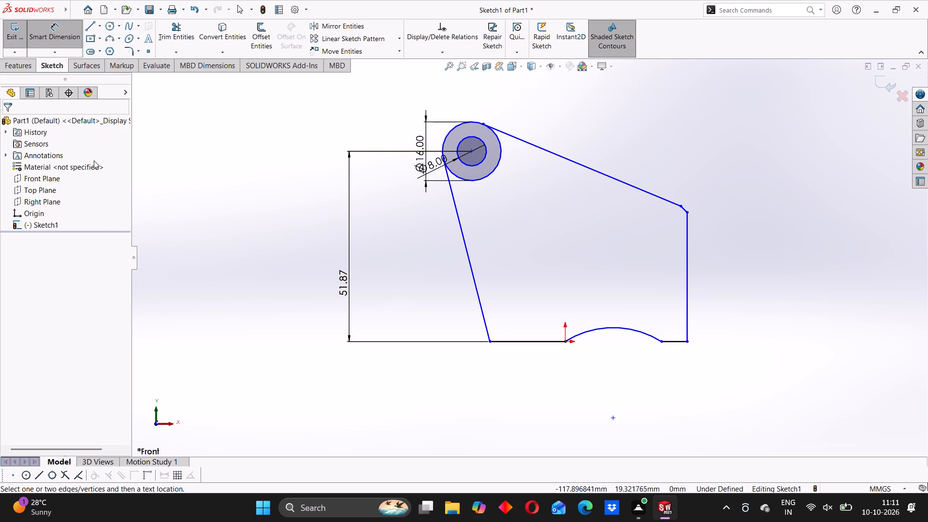
left_click(130, 46)
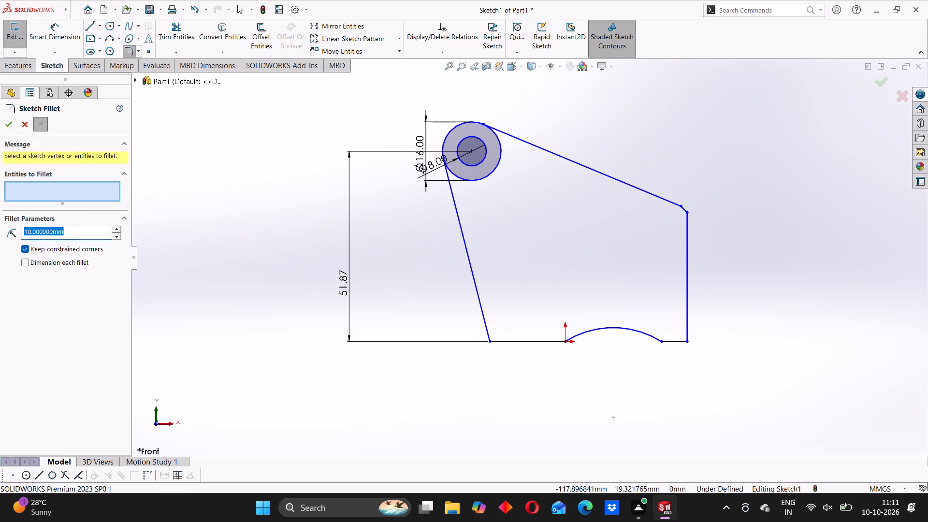
key("5")
key("Return")
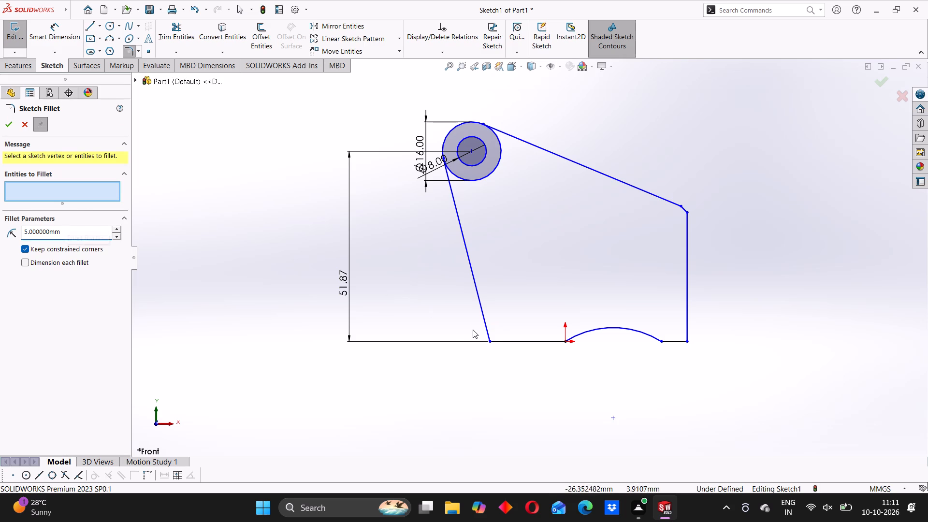
left_click(491, 340)
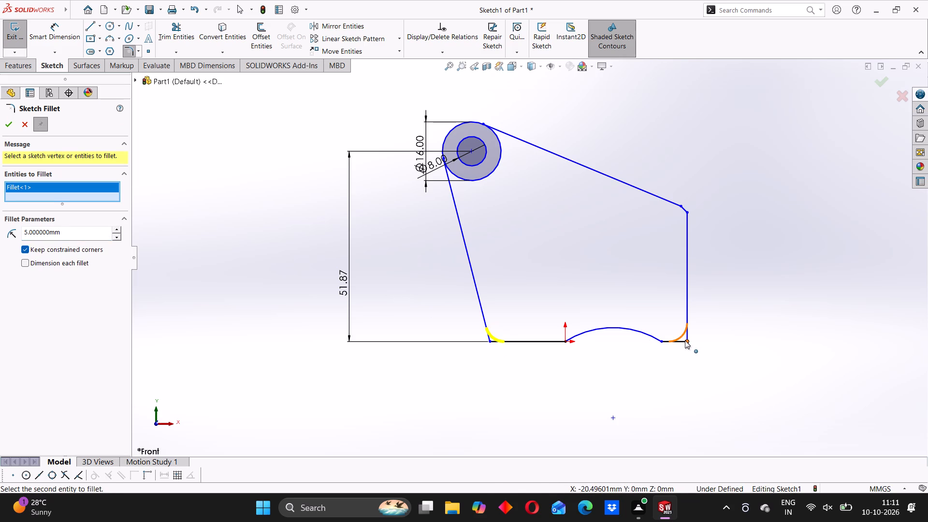
left_click(686, 339)
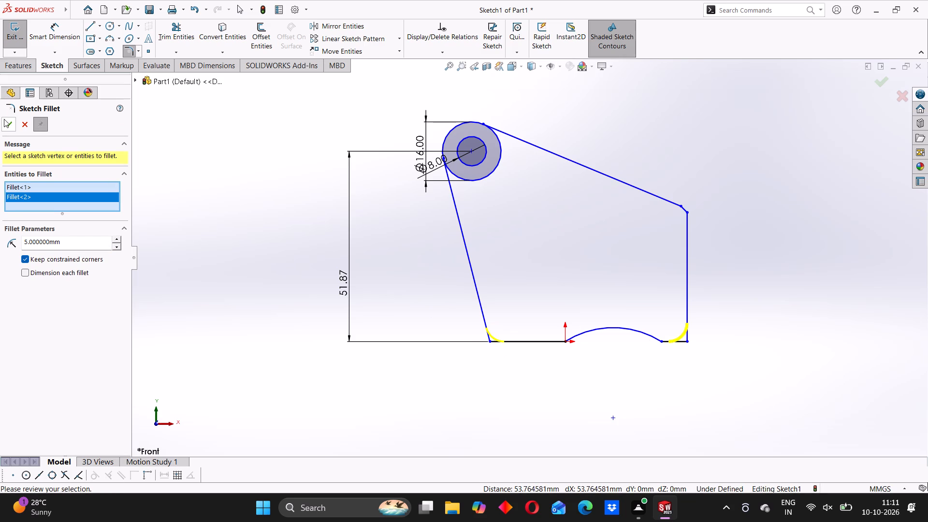
left_click(5, 120)
left_click(4, 130)
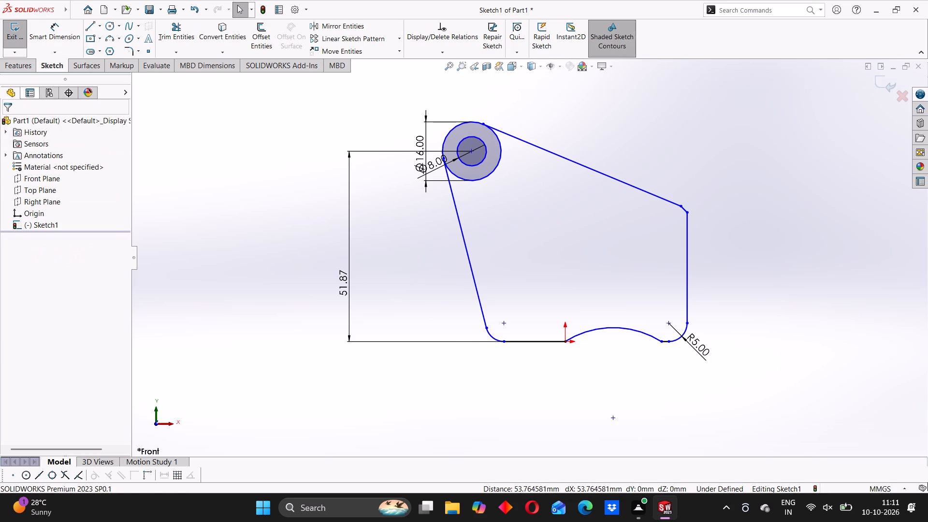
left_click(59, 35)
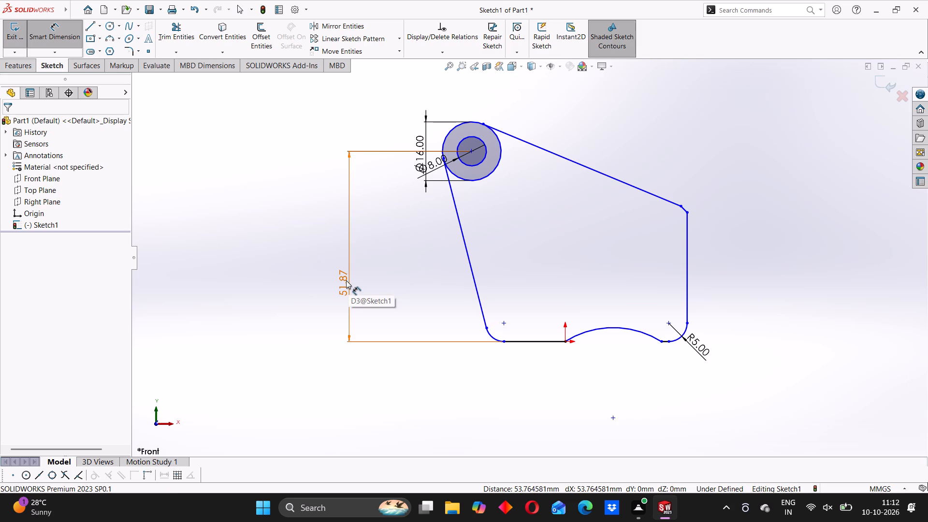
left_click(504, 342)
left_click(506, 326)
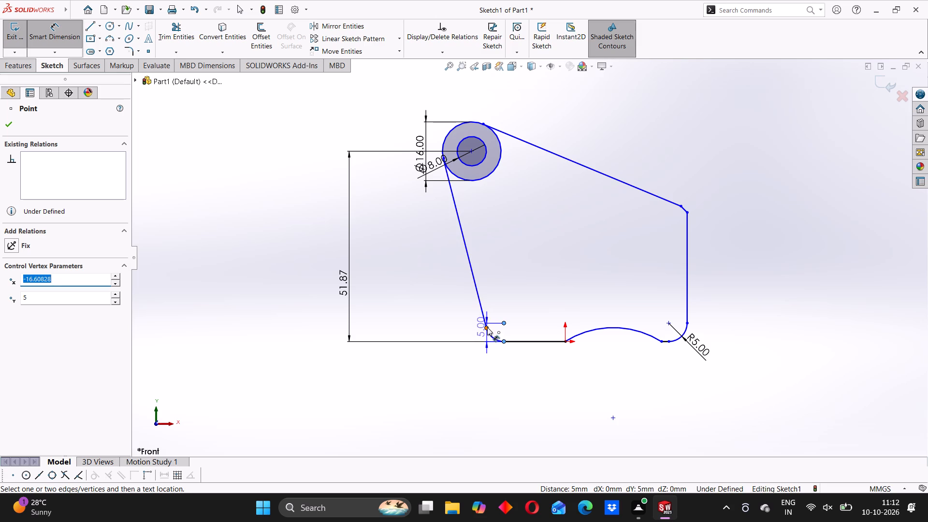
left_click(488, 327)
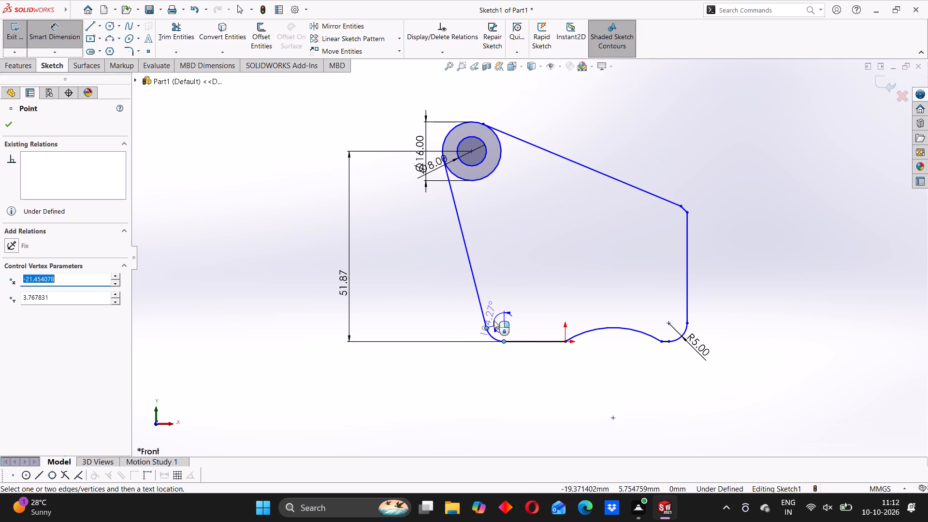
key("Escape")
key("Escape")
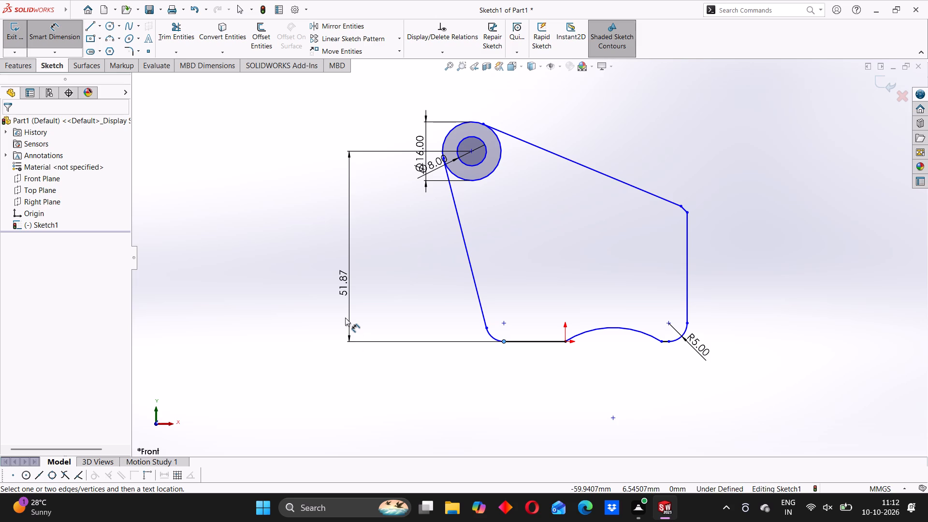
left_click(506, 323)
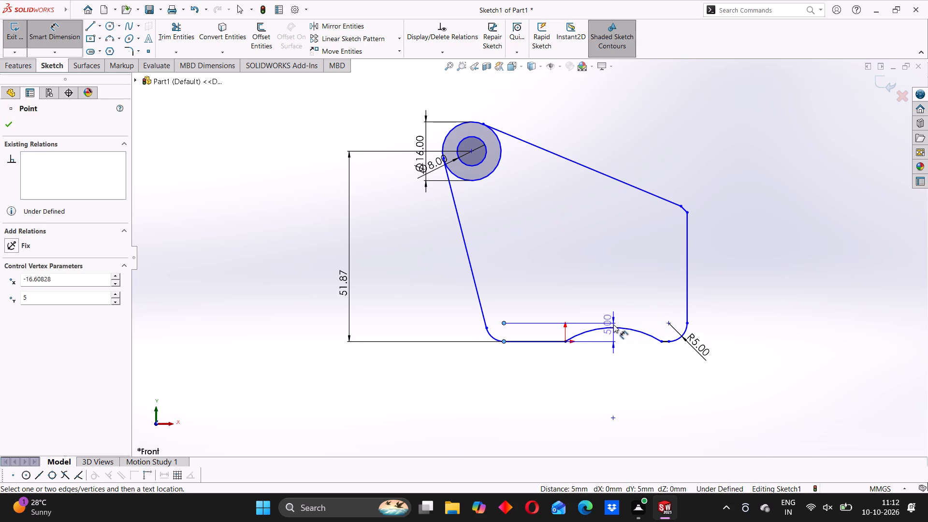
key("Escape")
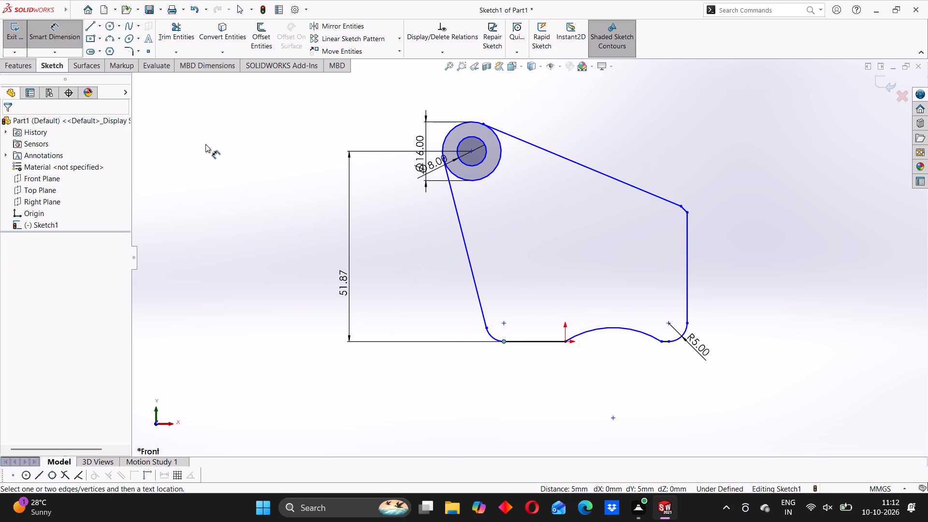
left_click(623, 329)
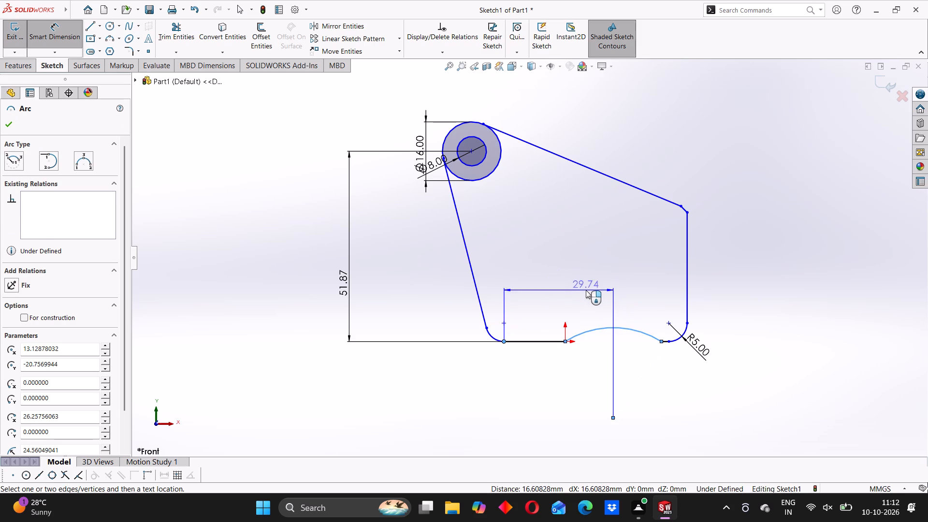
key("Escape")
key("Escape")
Dimension the shallow arc in the base with a 43 mm radius.
left_click(623, 327)
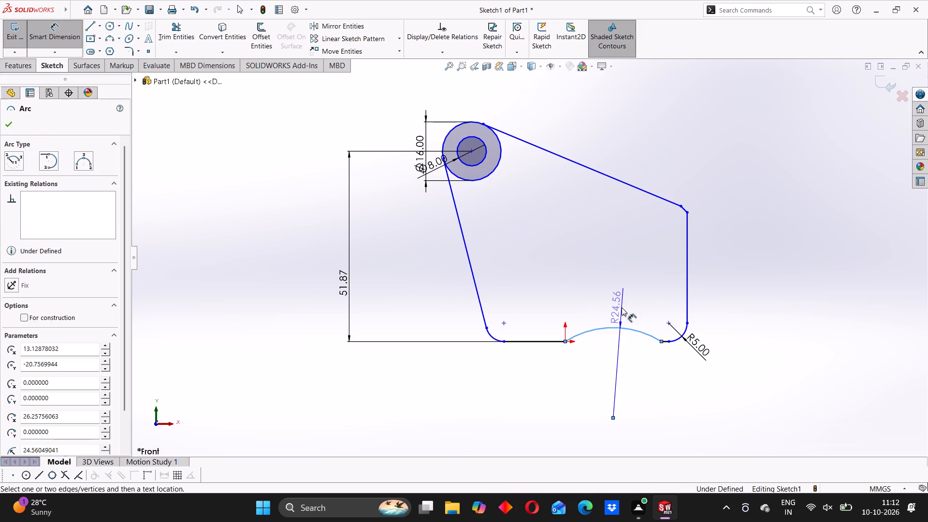
left_click(616, 291)
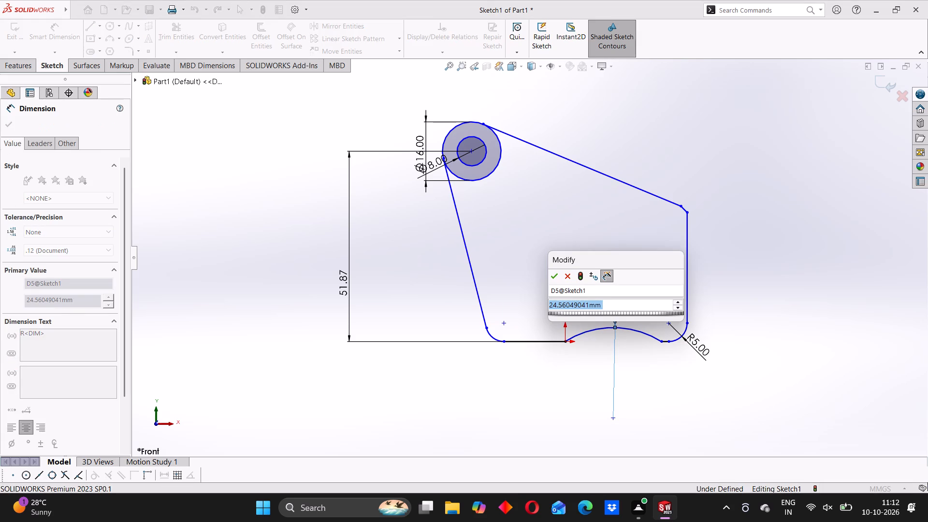
type("43")
key("Return")
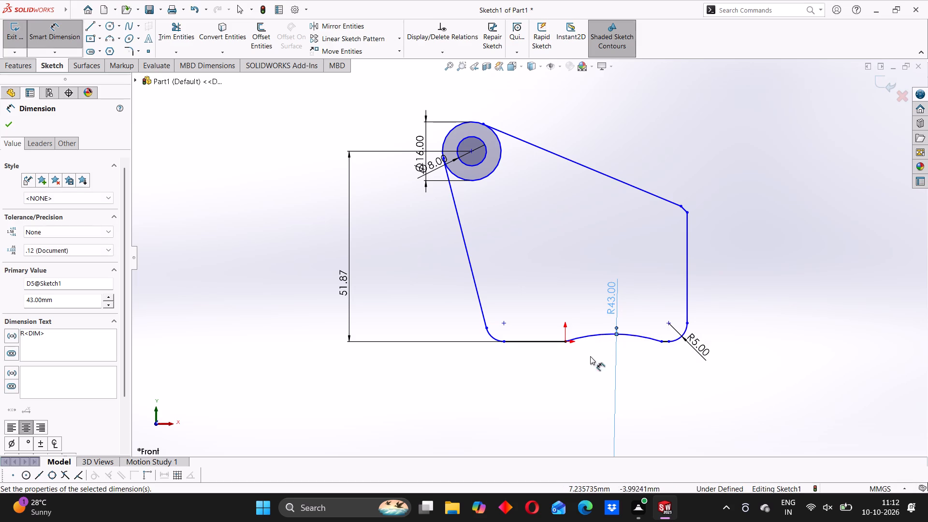
Dimension the horizontal distance from the slanted-side fillet's centre to the shallow arc's centre as 70 mm.
scroll(576, 360, "up", 4)
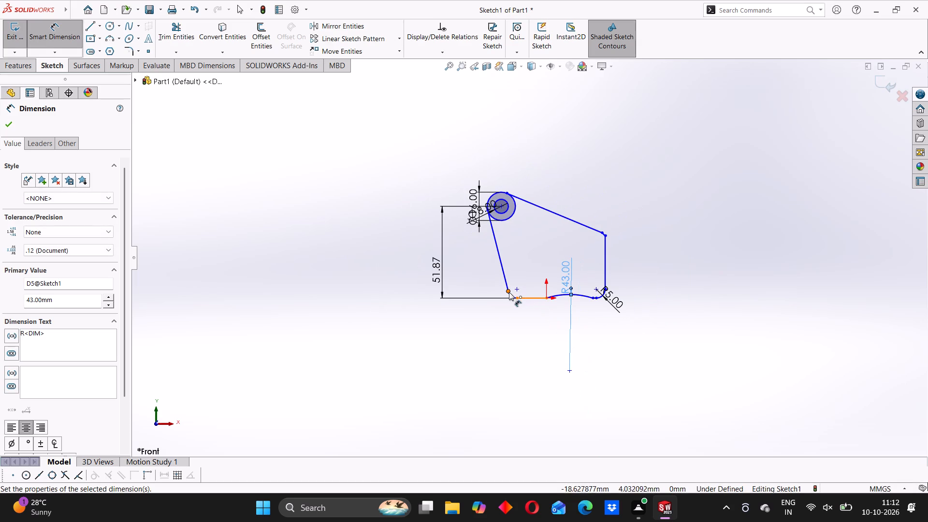
left_click(516, 291)
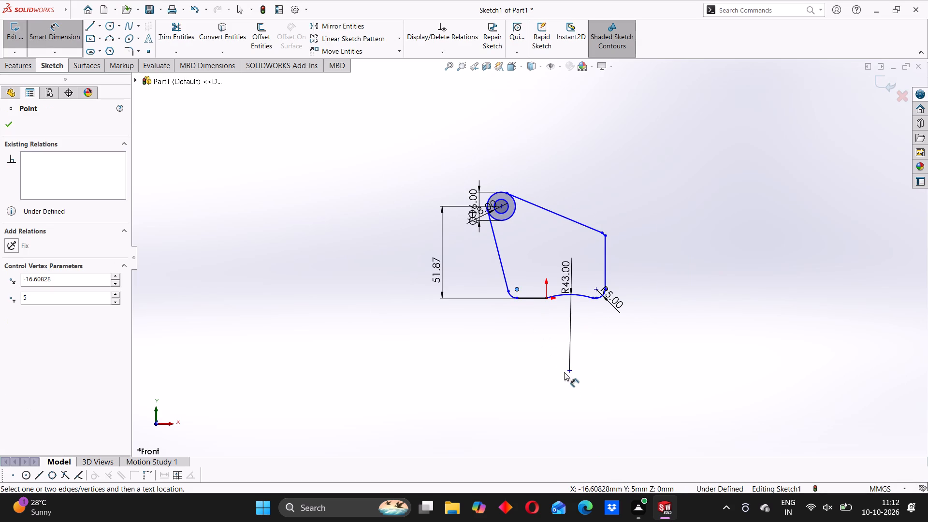
left_click(569, 371)
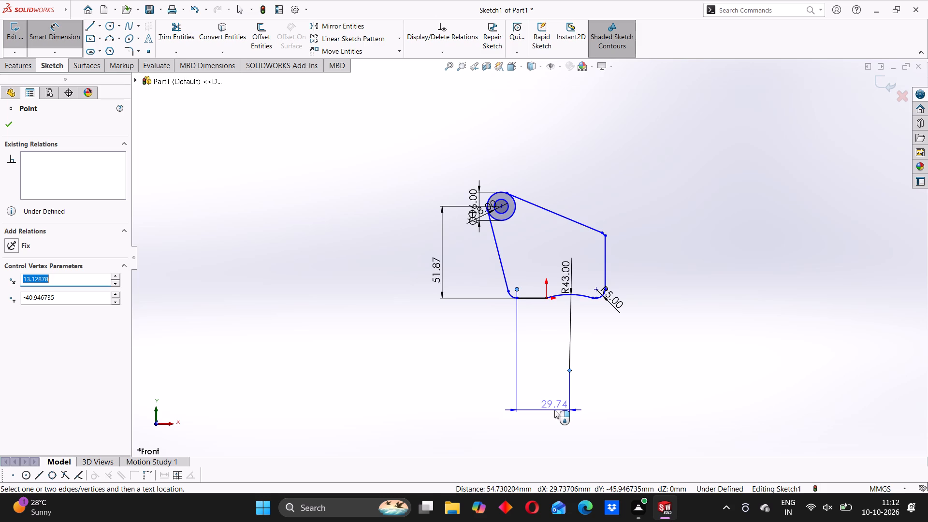
left_click(554, 410)
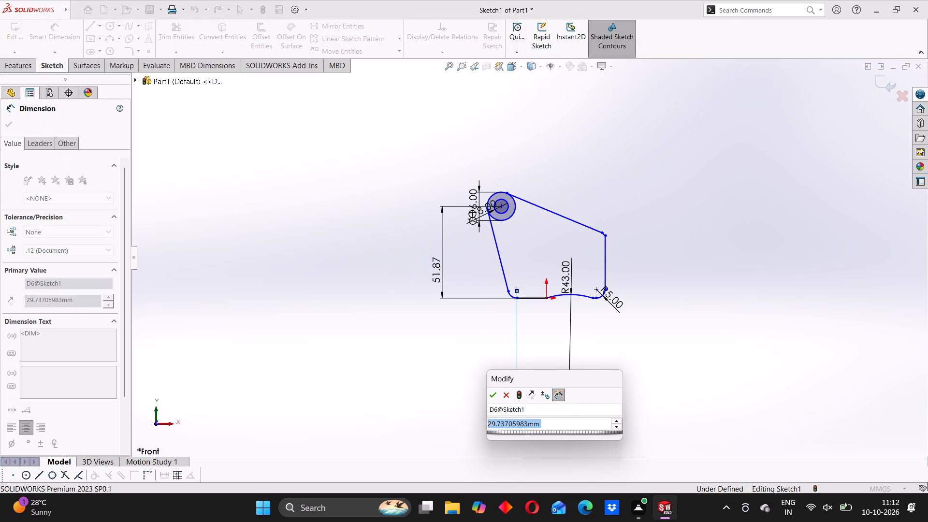
type("70")
key("Return")
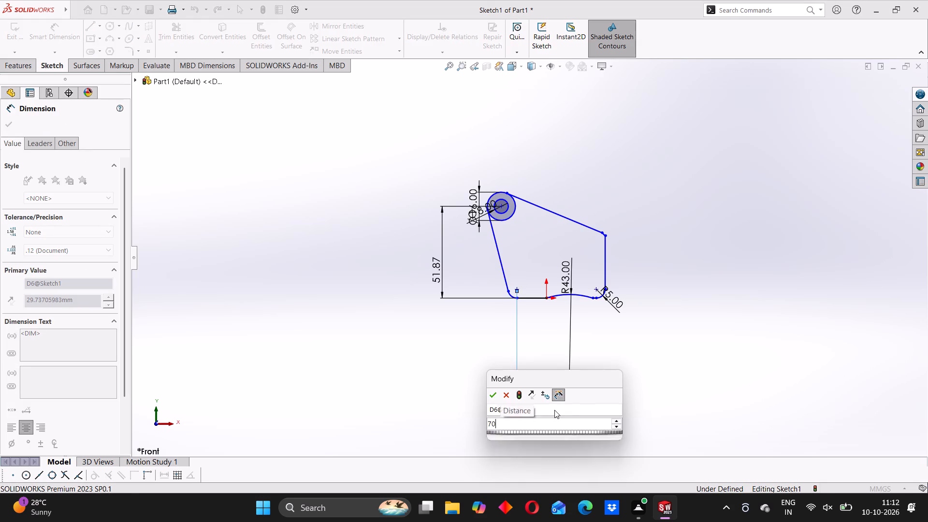
Dimension the horizontal distance between the centres of the two base-corner fillets as 120 mm.
scroll(494, 304, "down", 1)
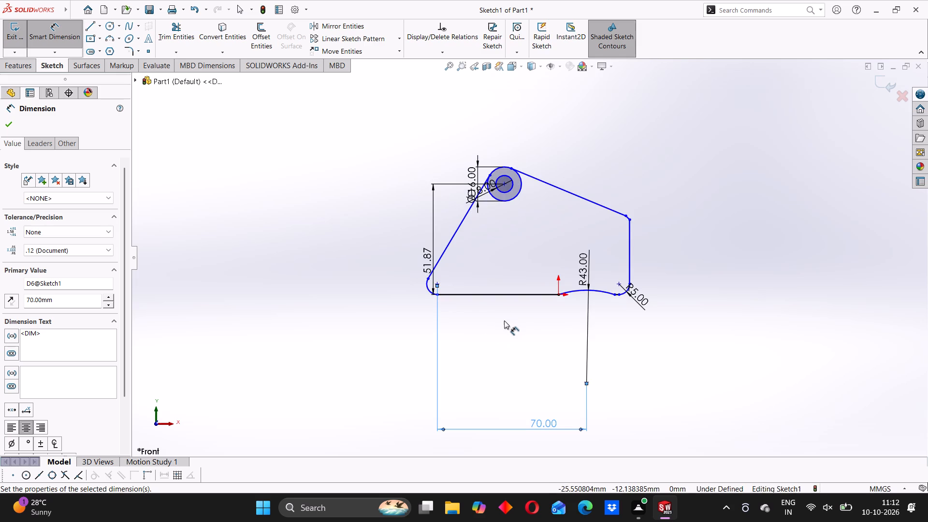
scroll(504, 320, "up", 2)
scroll(469, 290, "down", 1)
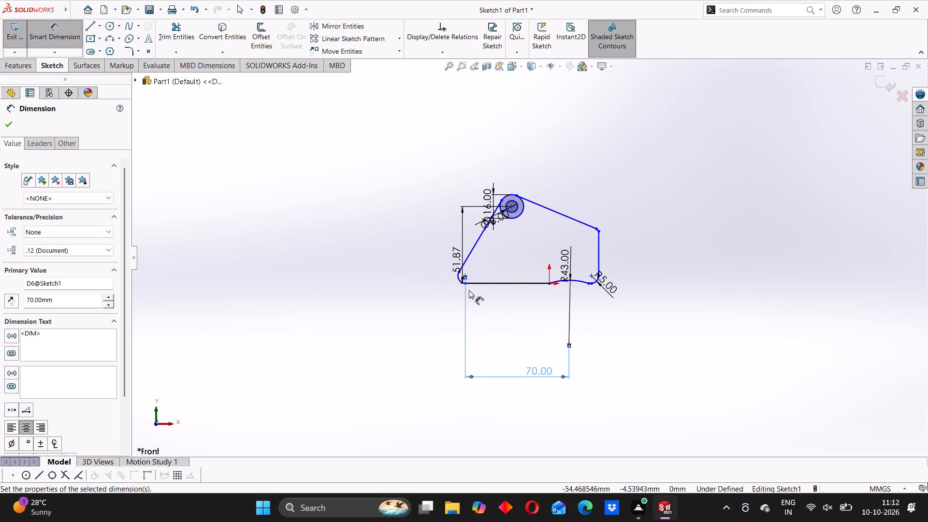
scroll(469, 290, "down", 3)
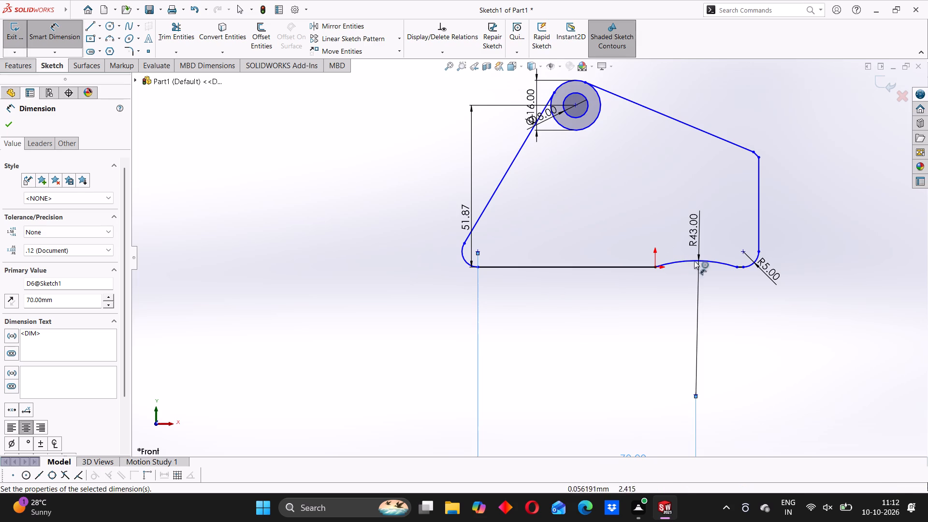
left_click(740, 251)
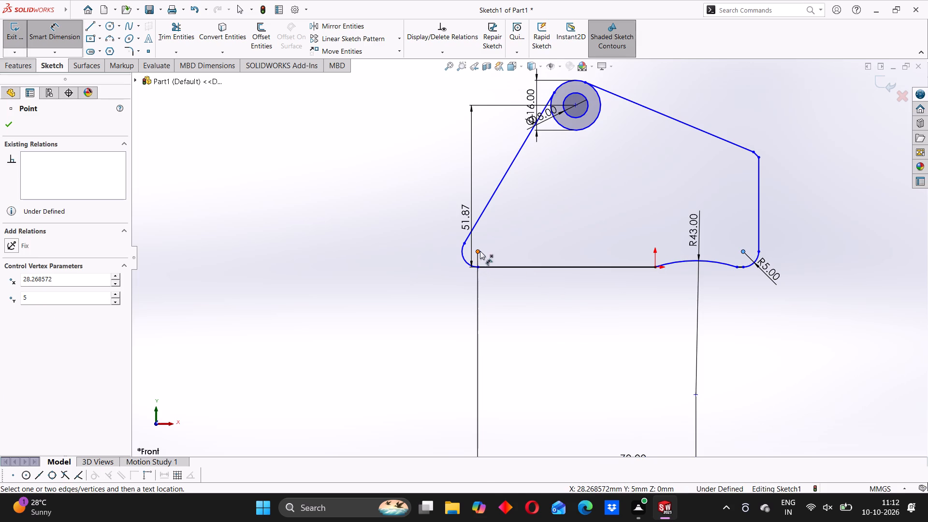
left_click(479, 249)
scroll(629, 342, "up", 6)
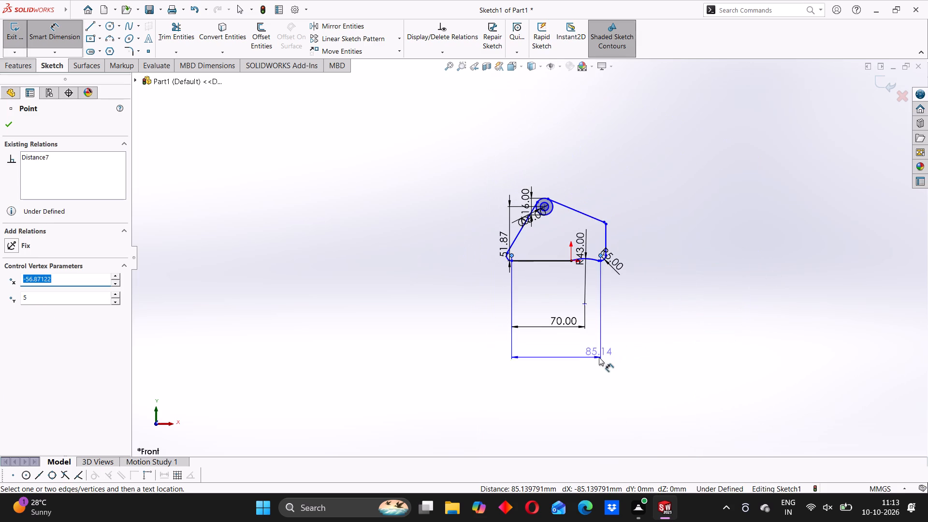
left_click(599, 359)
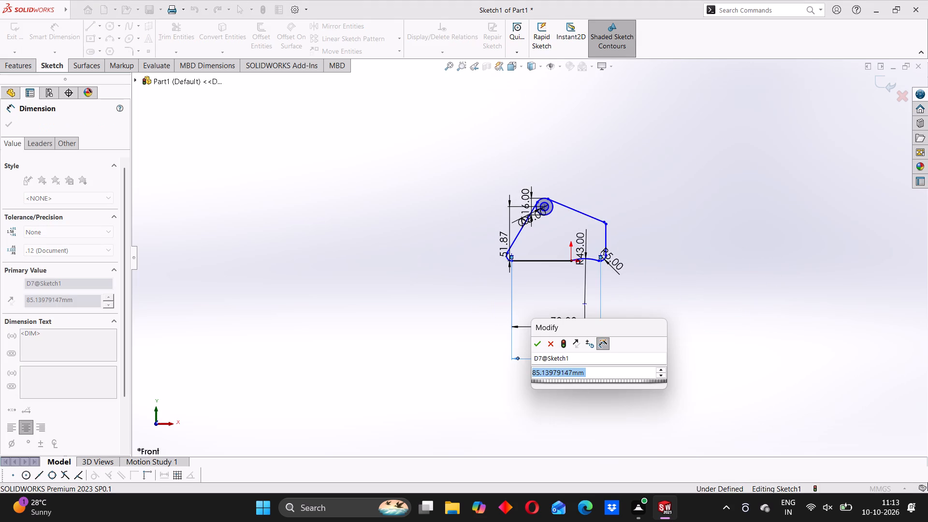
type("120")
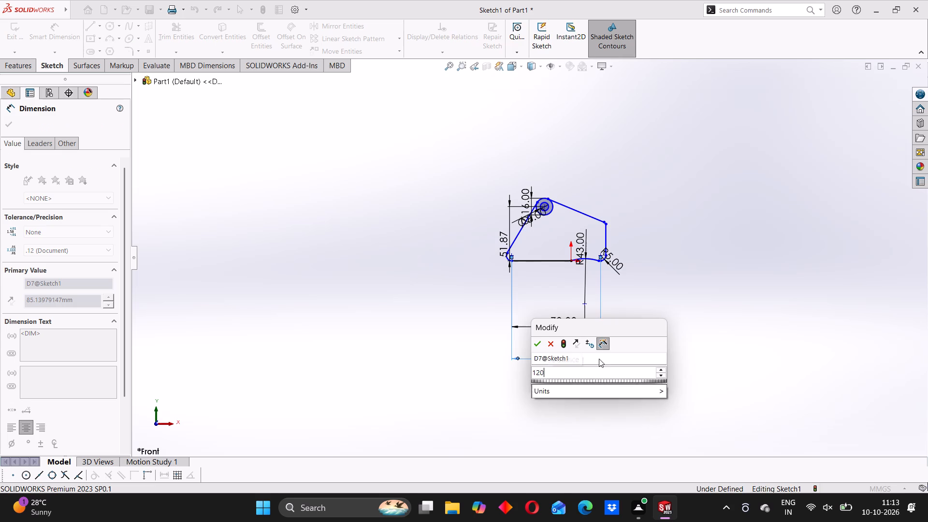
key("Return")
Delete the 70 mm horizontal dimension between the slanted-side fillet's centre and the shallow arc's centre.
scroll(504, 267, "down", 2)
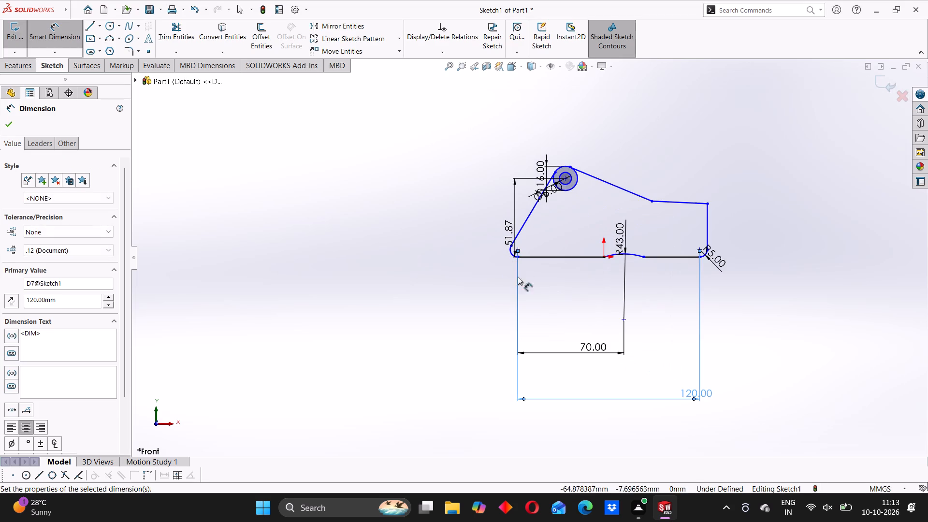
left_click(586, 343)
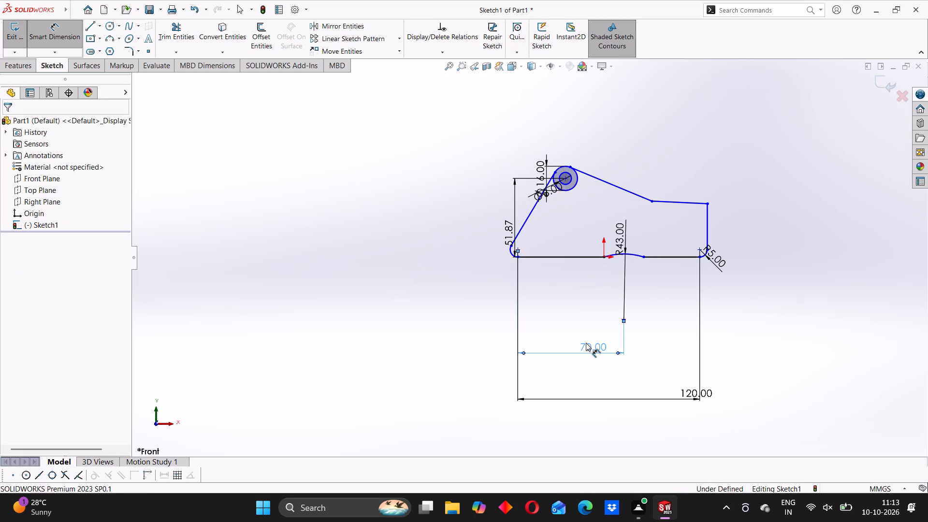
key("Delete")
Dimension the horizontal distance from the slanted-side fillet's centre to the shallow arc again, placing it below the arc's centre.
scroll(568, 264, "down", 3)
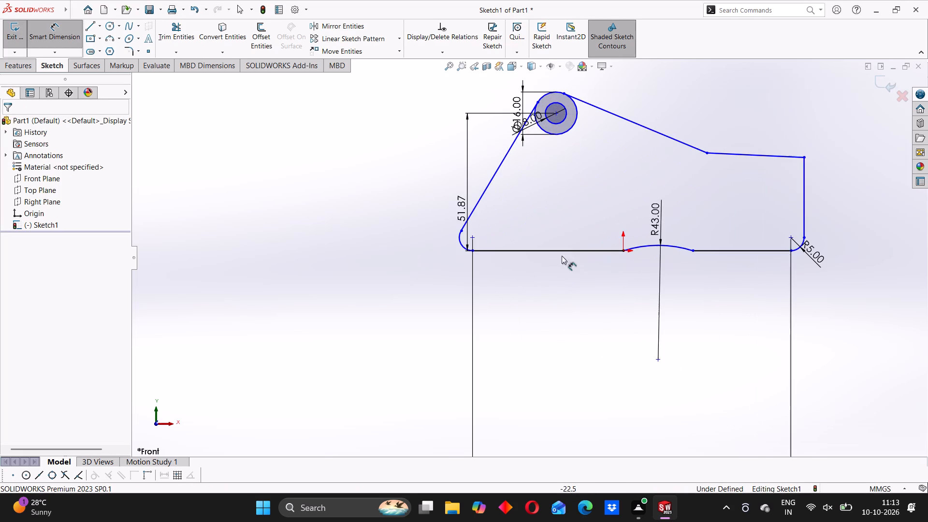
left_click(471, 236)
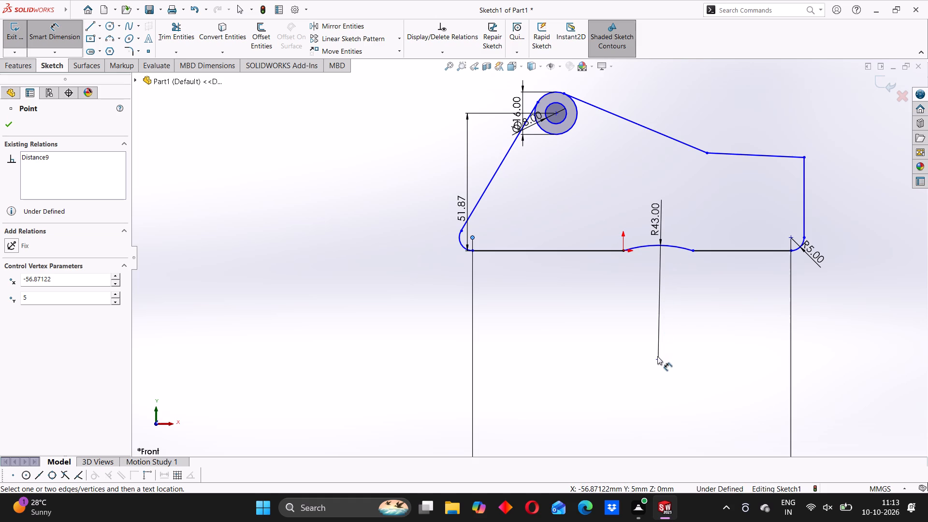
left_click(657, 246)
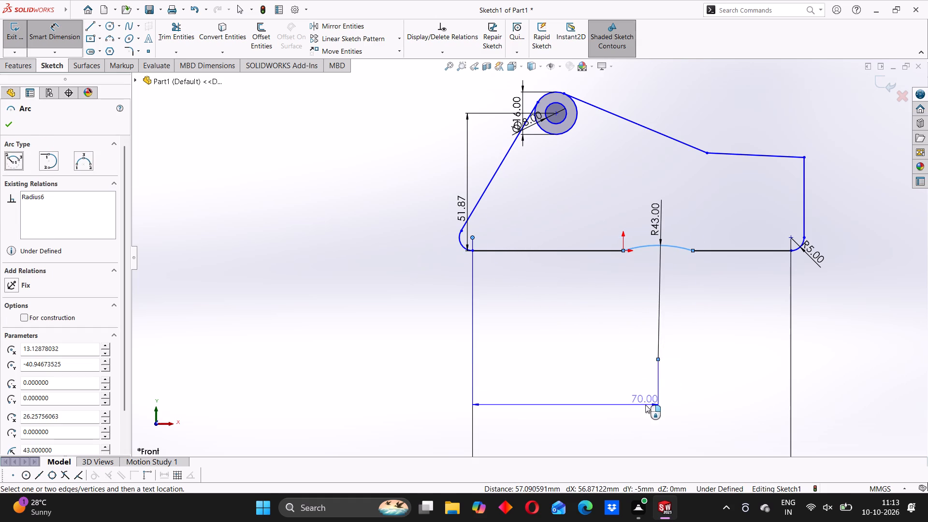
left_click(645, 405)
left_click(583, 389)
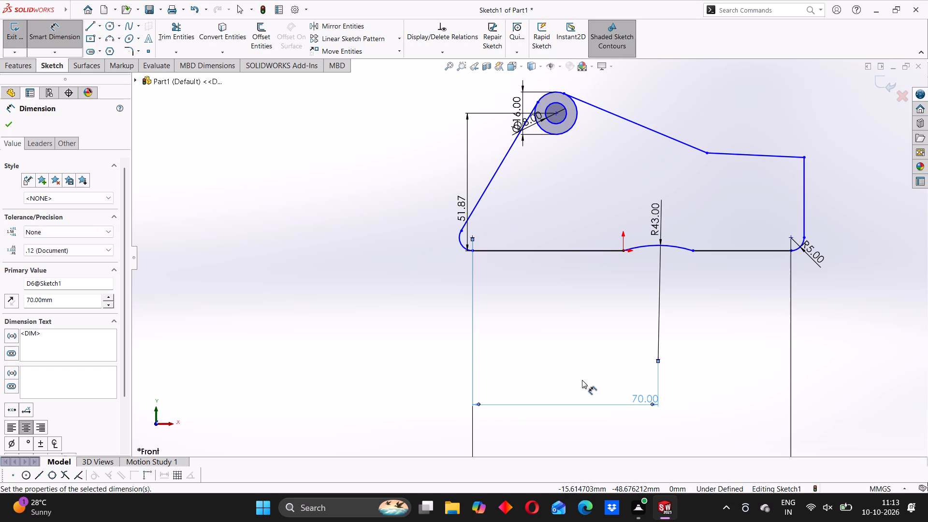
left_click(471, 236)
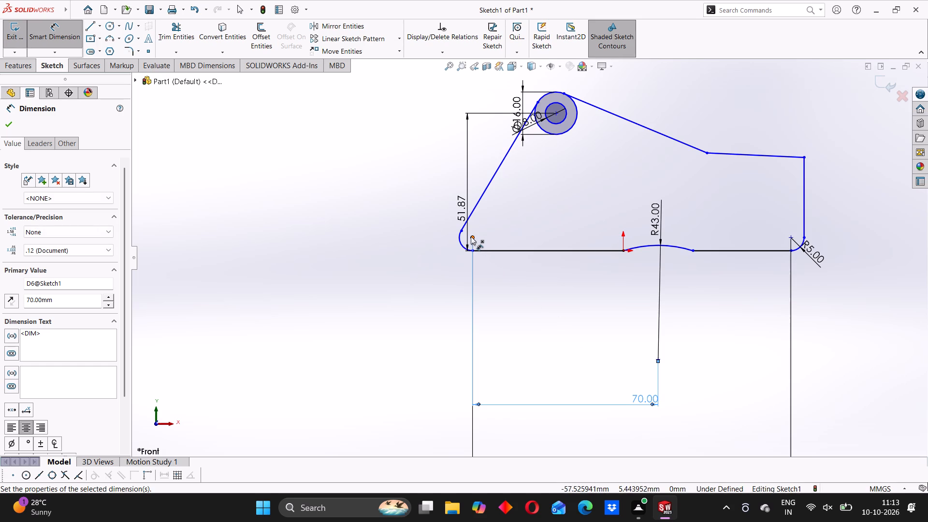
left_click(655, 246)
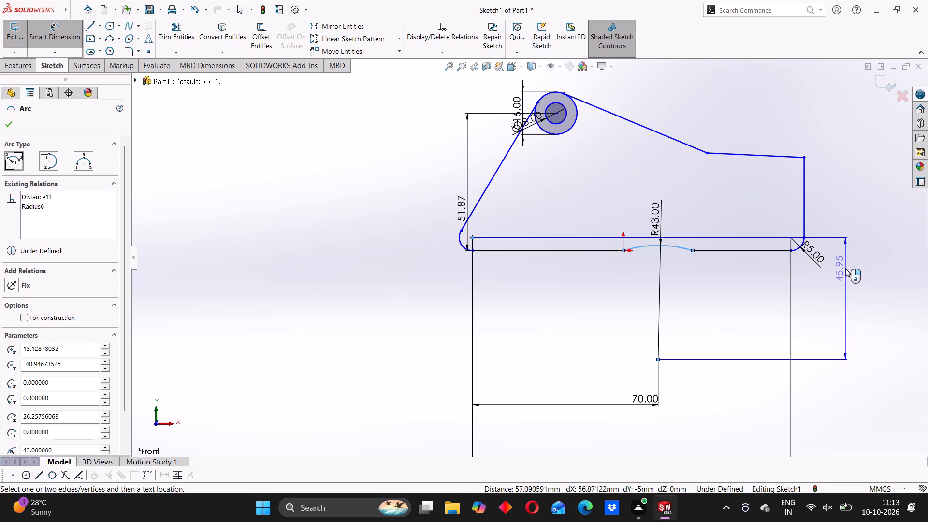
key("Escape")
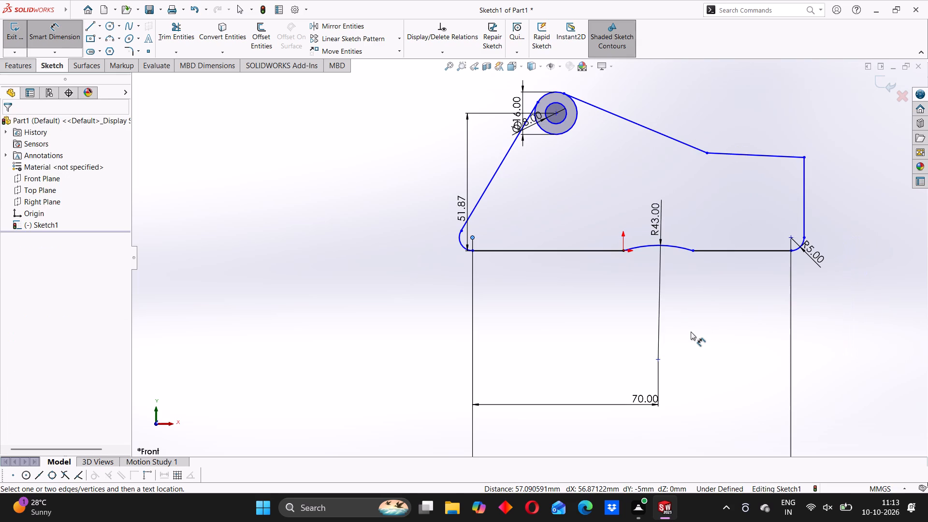
Undo the recent 70 mm and 120 mm horizontal dimension edits along the profile's base.
key("ctrl+z")
key("ctrl+z")
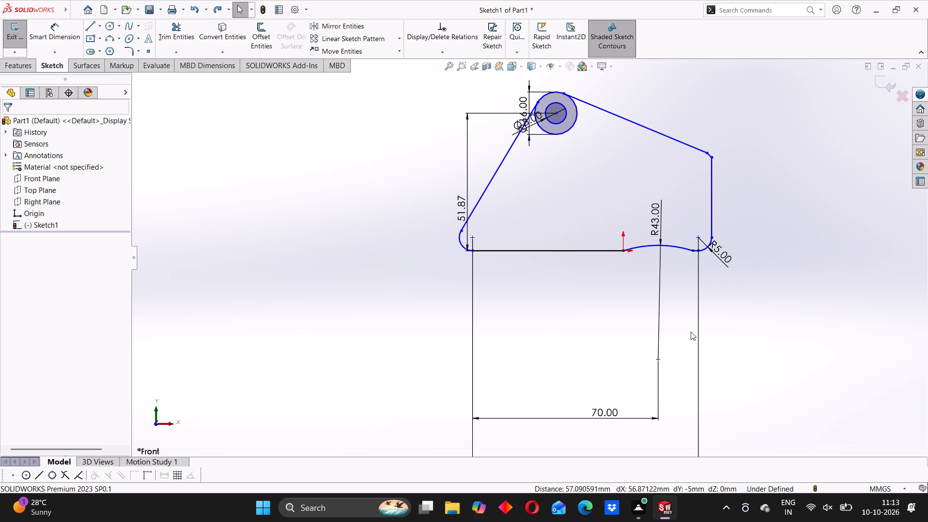
key("ctrl+z")
key("ctrl+z")
key("ctrl+z")
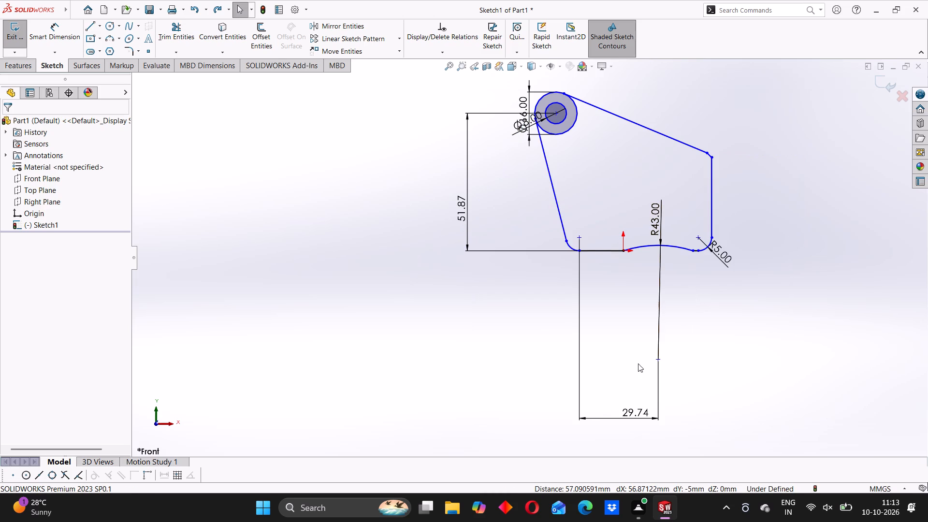
Delete the horizontal dimension between the slanted-side fillet's centre and the shallow arc's centre.
left_click(630, 413)
key("Delete")
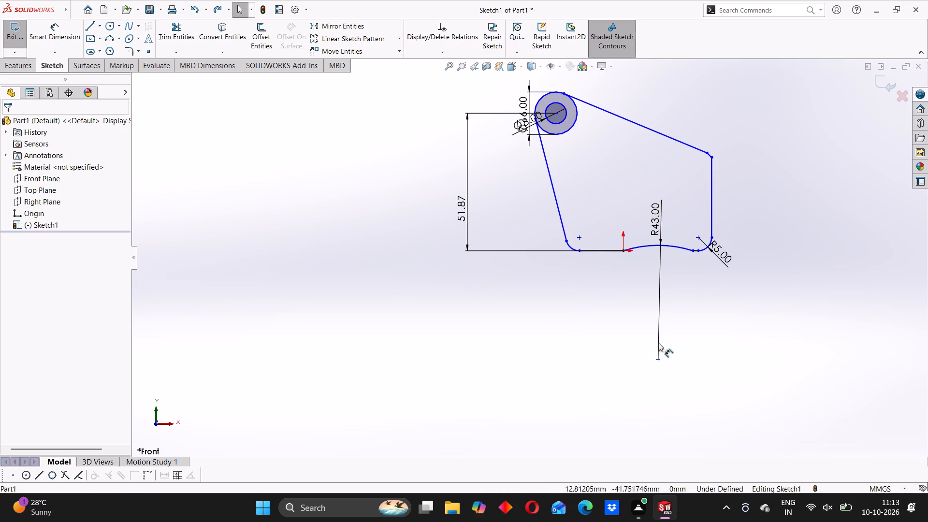
Dimension the horizontal distance between the centres of the two base-corner fillets as 120 mm.
left_click(66, 42)
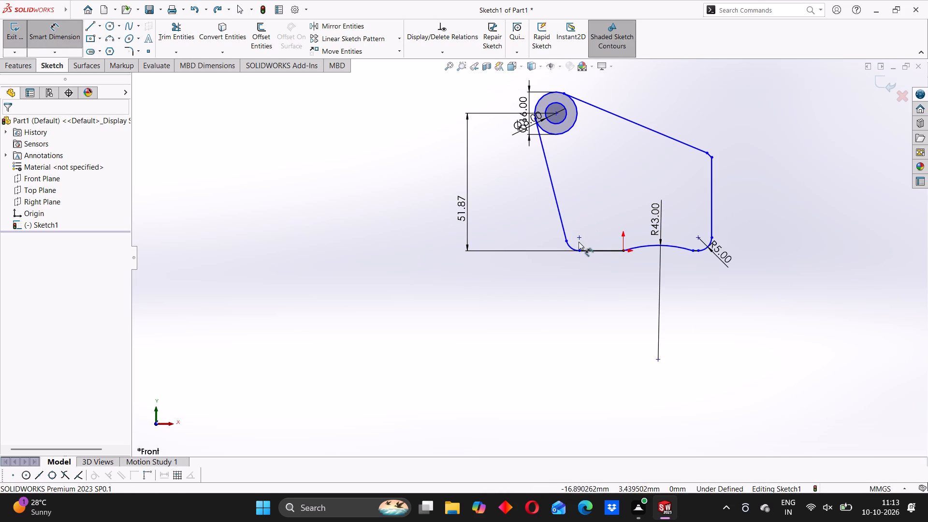
left_click(580, 237)
left_click(697, 237)
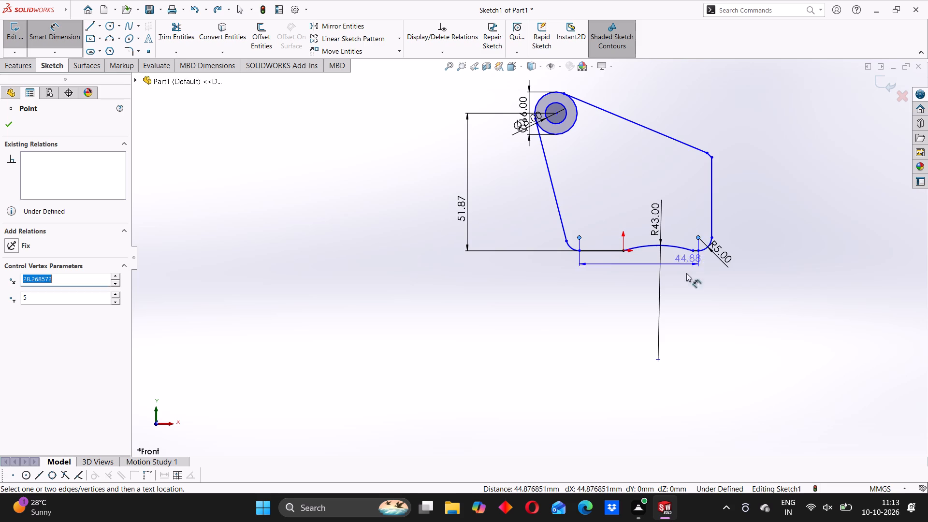
left_click(673, 318)
type("120")
key("Return")
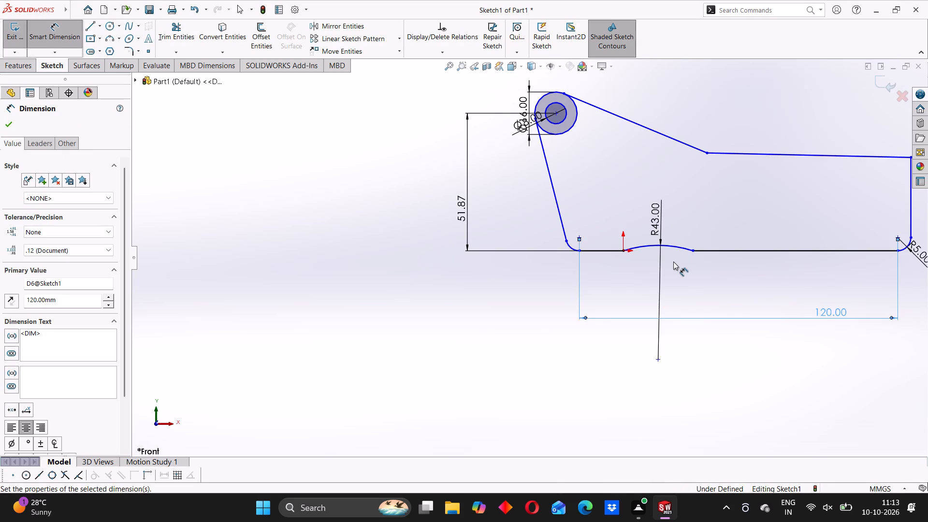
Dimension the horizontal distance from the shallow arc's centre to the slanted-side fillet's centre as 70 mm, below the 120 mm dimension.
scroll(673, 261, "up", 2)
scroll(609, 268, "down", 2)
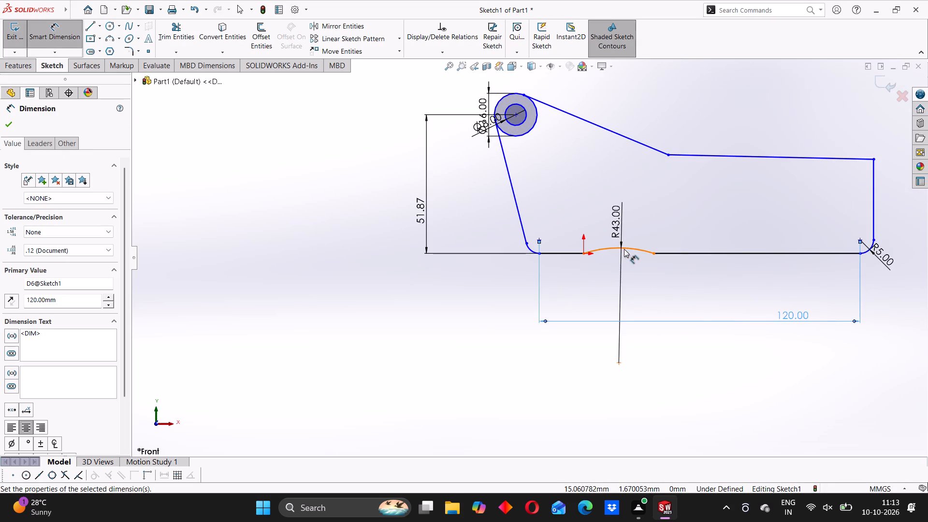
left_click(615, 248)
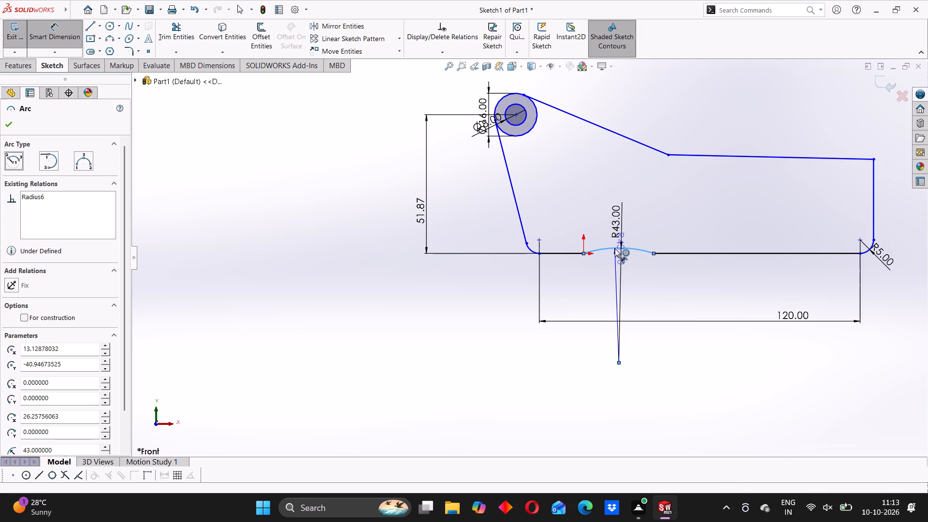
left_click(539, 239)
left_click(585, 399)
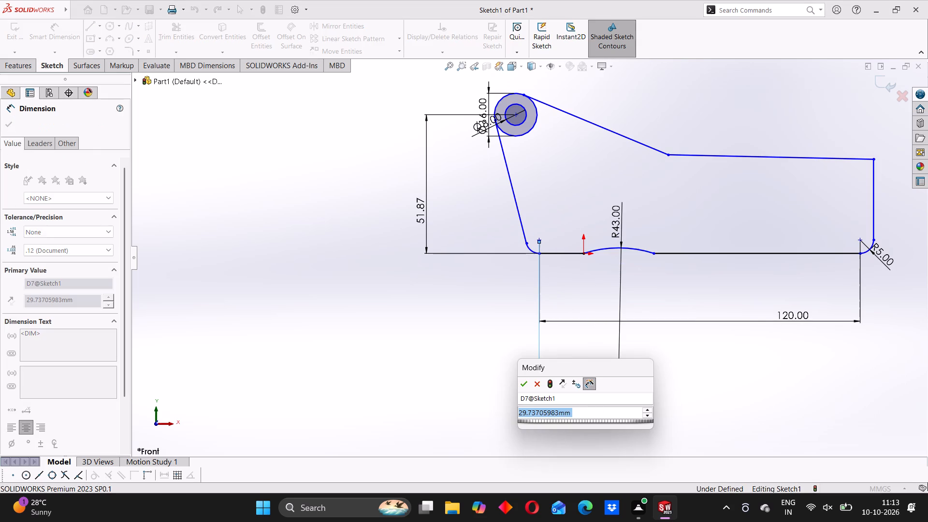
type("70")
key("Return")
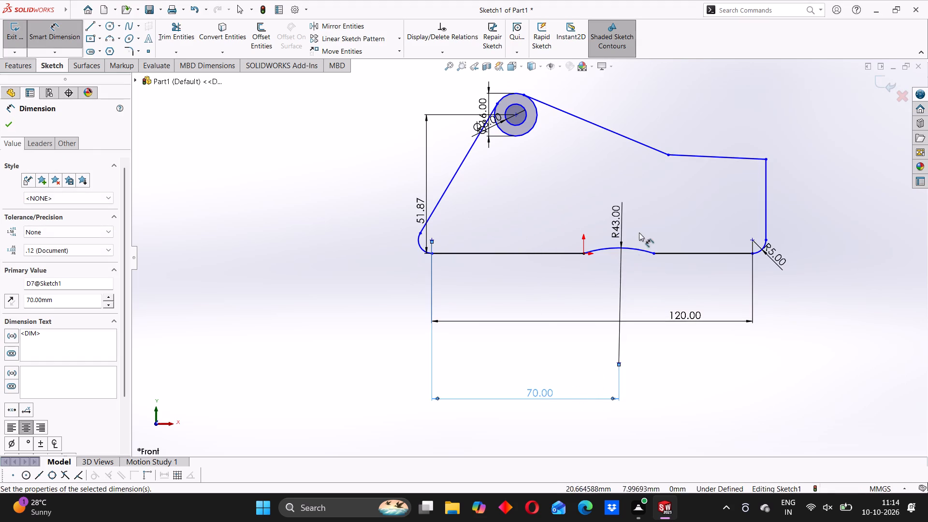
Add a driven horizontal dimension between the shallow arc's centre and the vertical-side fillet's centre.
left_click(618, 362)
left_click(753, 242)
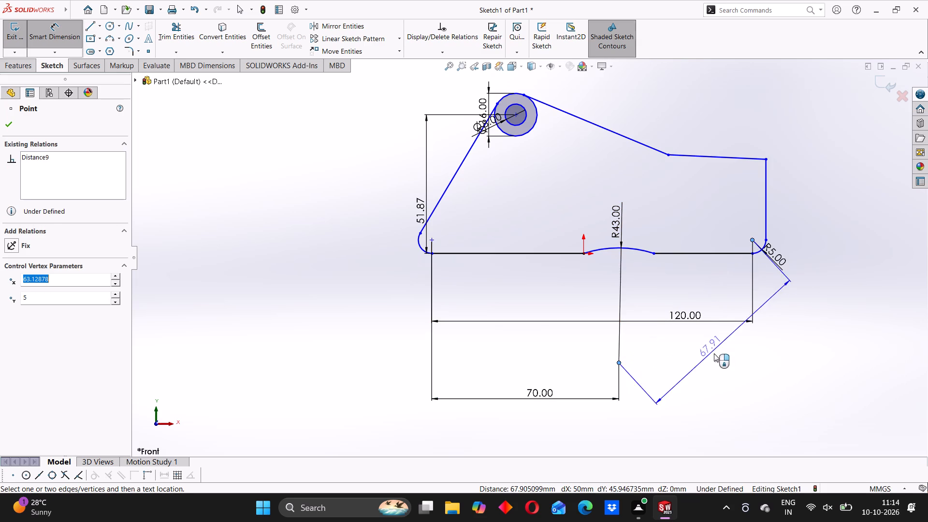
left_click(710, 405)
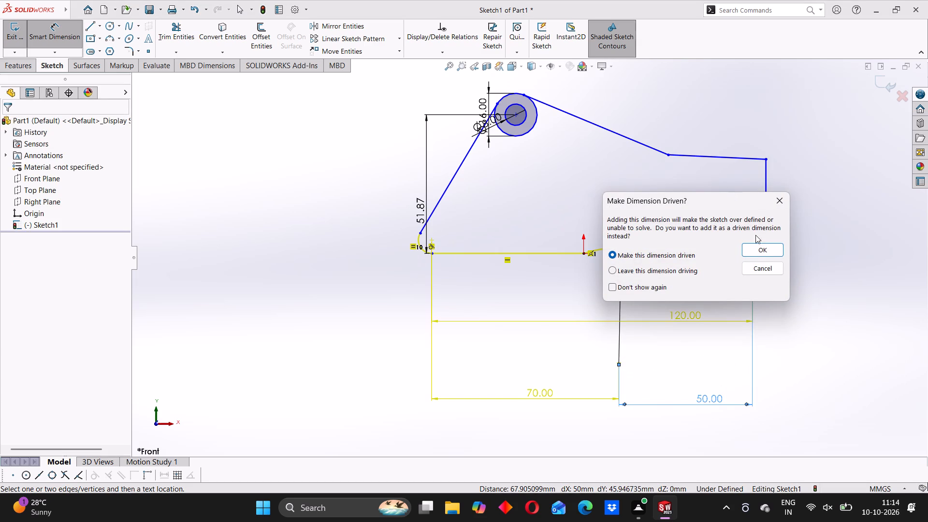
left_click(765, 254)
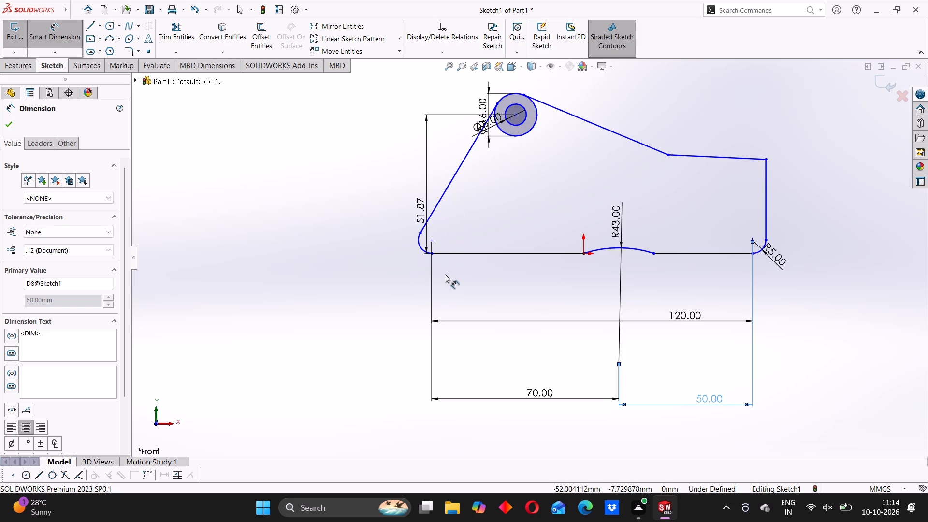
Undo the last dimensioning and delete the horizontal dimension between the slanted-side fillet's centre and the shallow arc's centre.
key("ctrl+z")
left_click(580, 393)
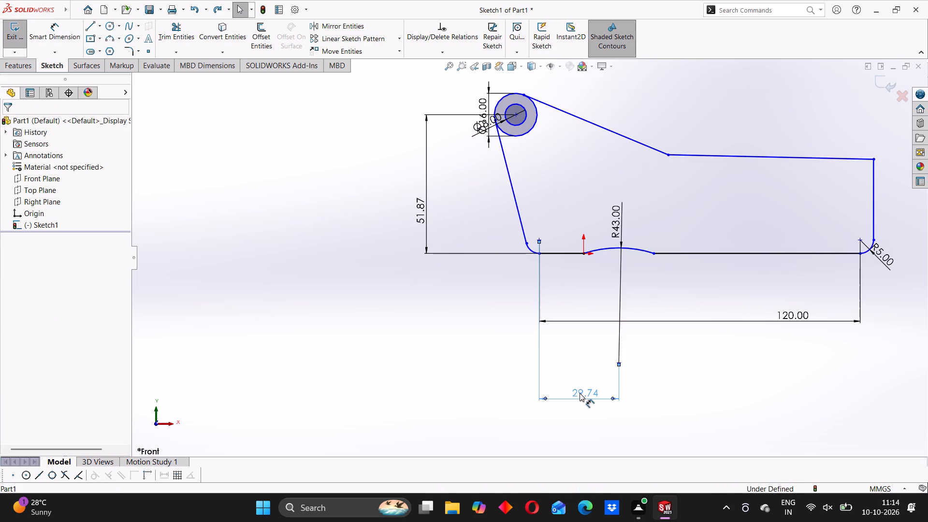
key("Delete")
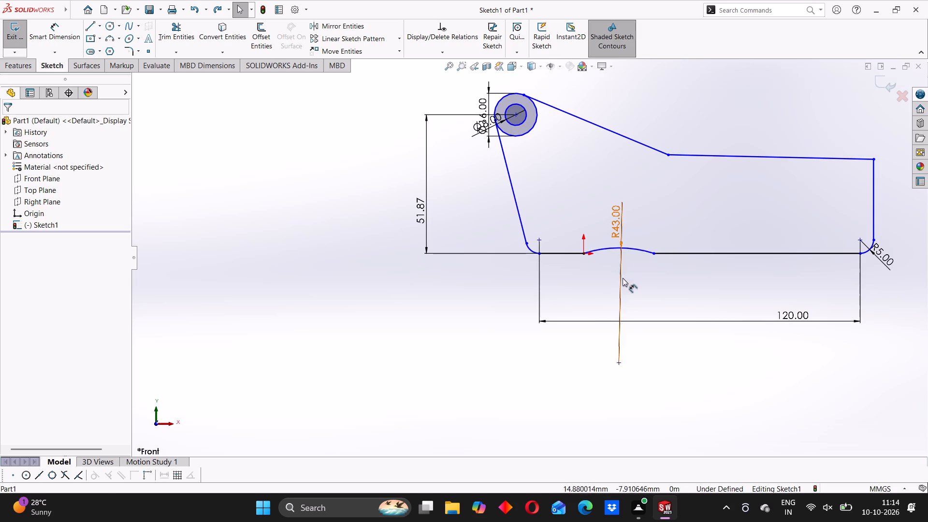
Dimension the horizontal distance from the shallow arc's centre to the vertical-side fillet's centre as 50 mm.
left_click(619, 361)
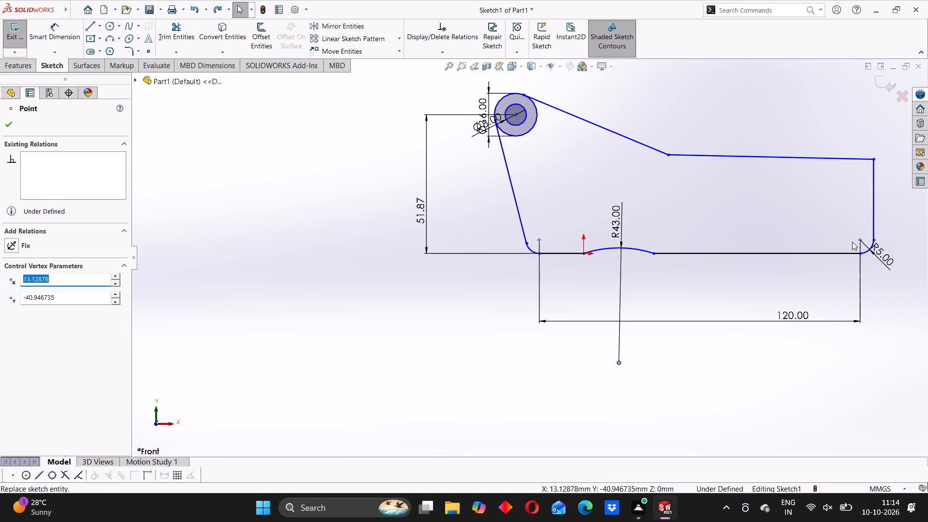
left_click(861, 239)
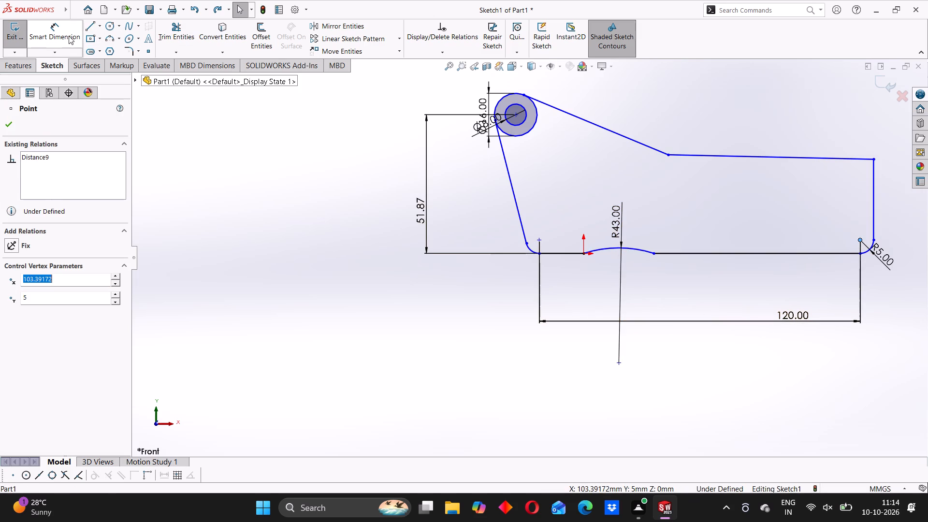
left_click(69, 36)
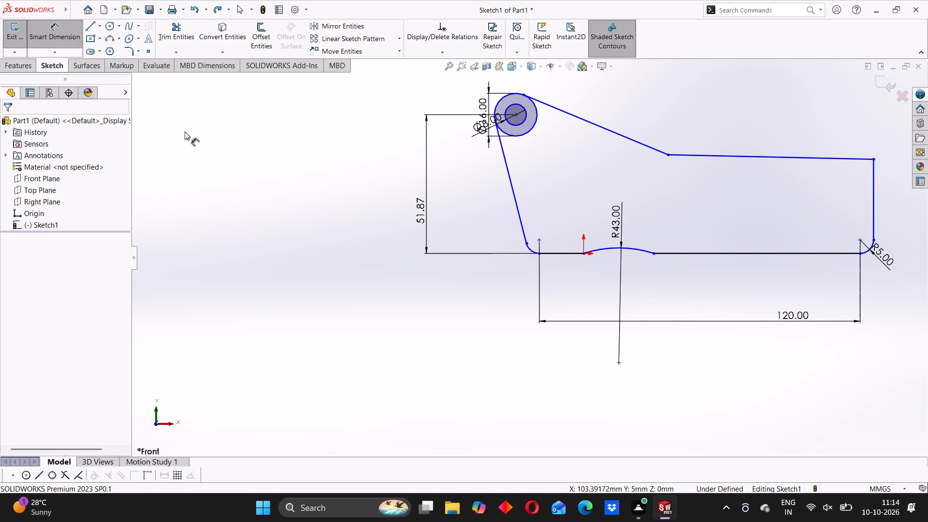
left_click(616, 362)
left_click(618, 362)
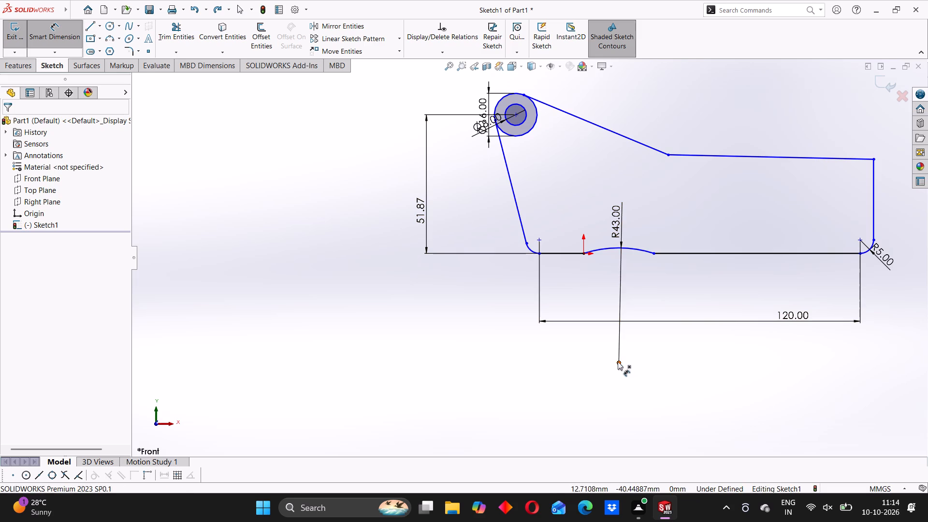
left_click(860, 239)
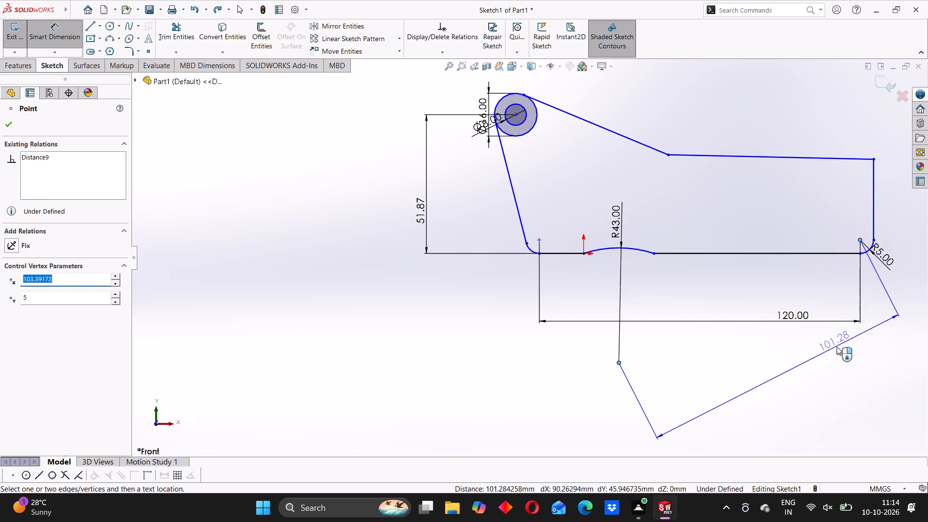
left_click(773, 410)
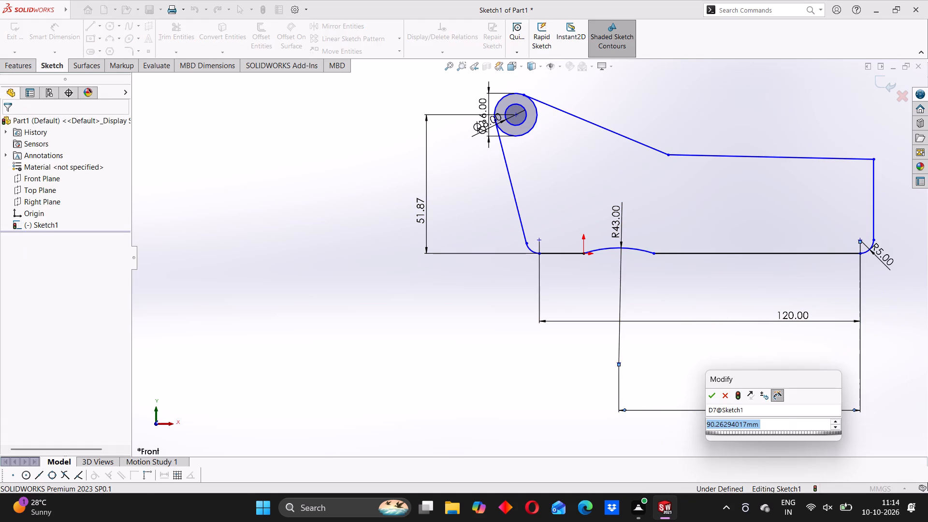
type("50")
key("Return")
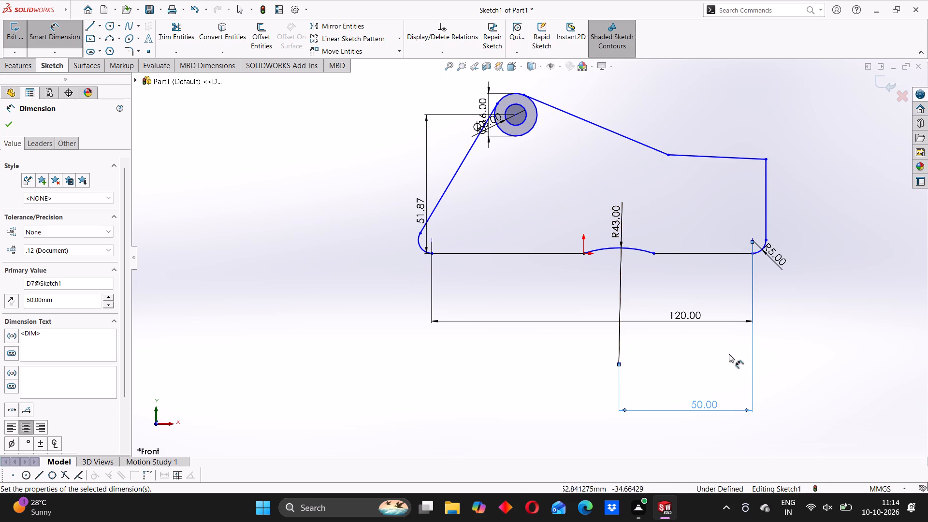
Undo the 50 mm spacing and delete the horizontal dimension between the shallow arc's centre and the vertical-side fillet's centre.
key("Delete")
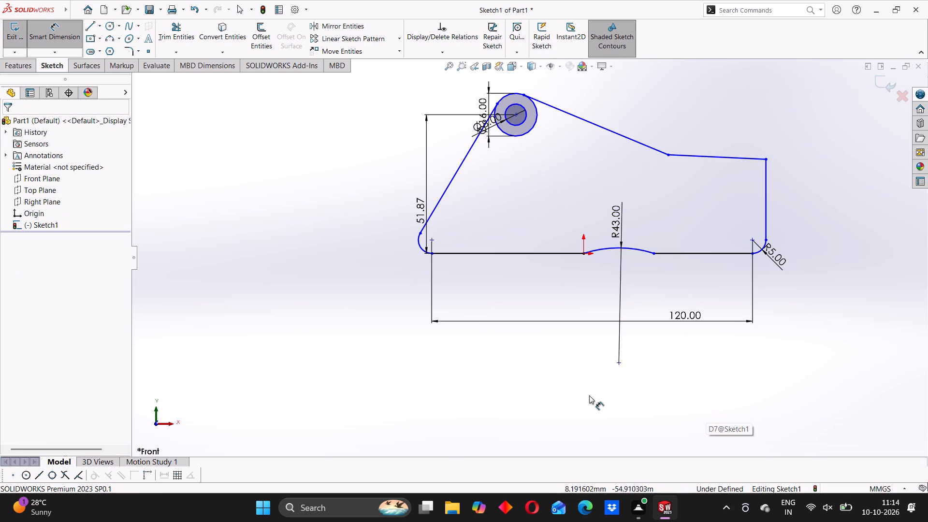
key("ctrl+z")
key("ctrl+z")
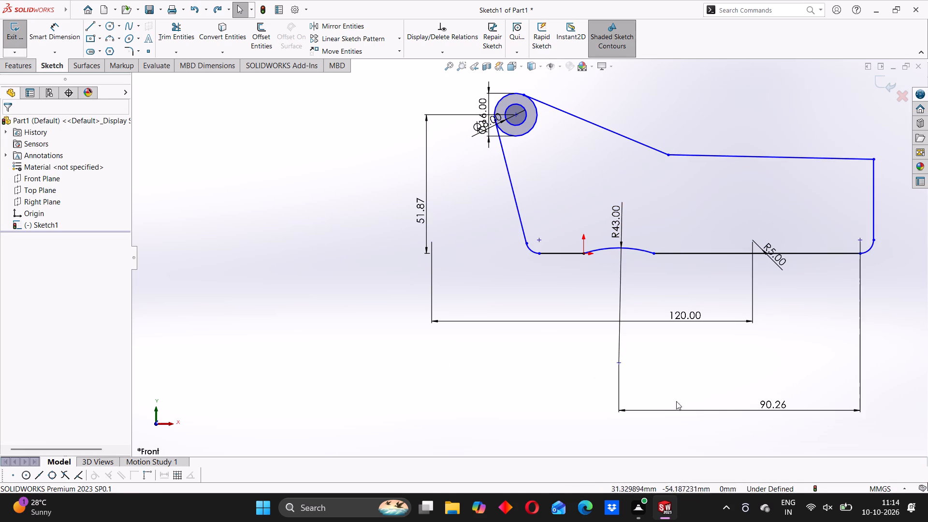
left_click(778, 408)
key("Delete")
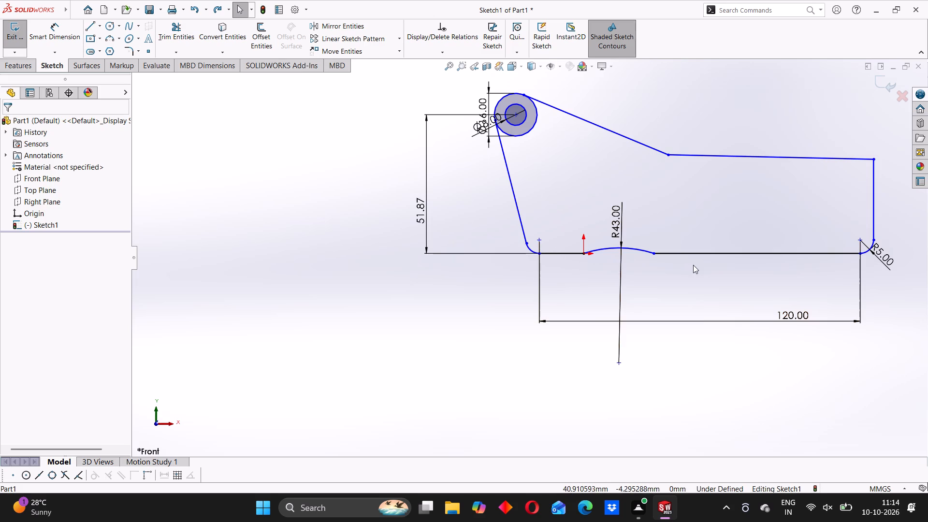
Delete the profile's nearly horizontal upper line and the vertical line above the R5 base-corner fillet.
scroll(693, 265, "up", 3)
scroll(670, 232, "down", 1)
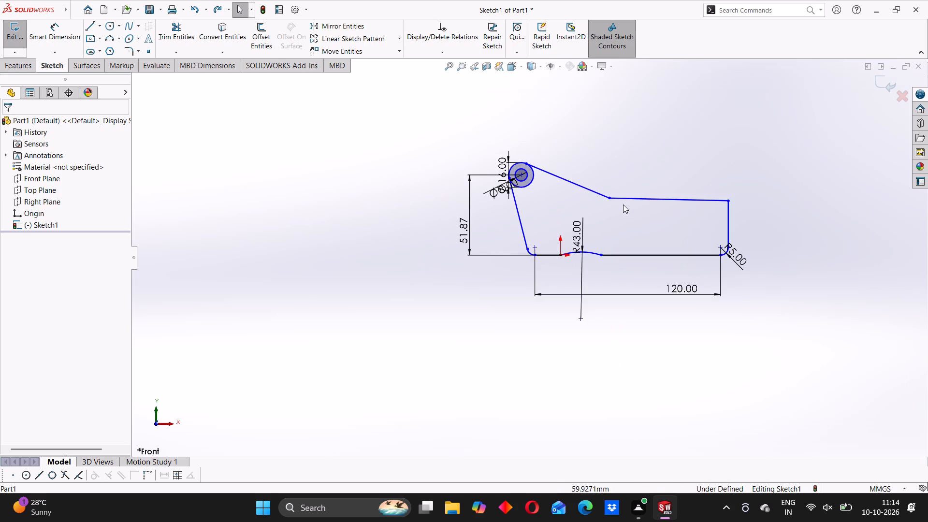
scroll(567, 209, "down", 2)
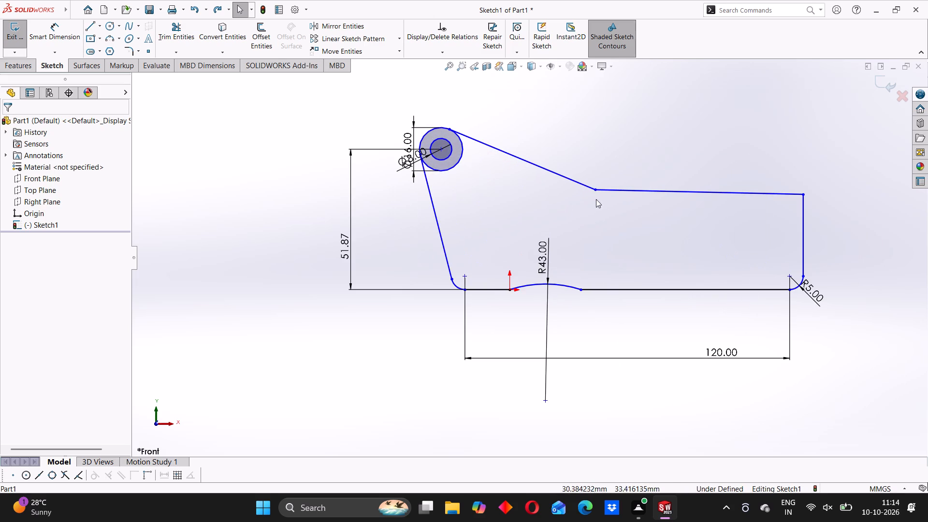
left_click(652, 191)
key("Delete")
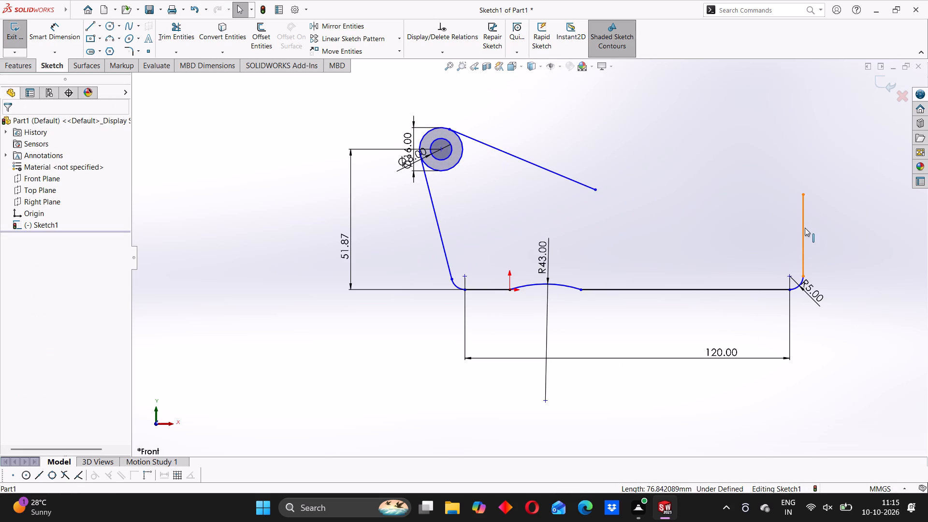
left_click(805, 228)
key("Delete")
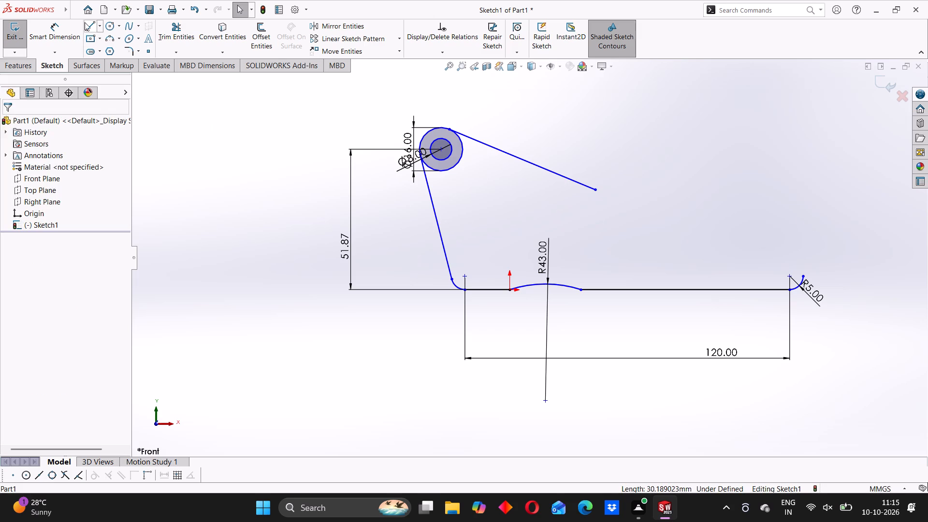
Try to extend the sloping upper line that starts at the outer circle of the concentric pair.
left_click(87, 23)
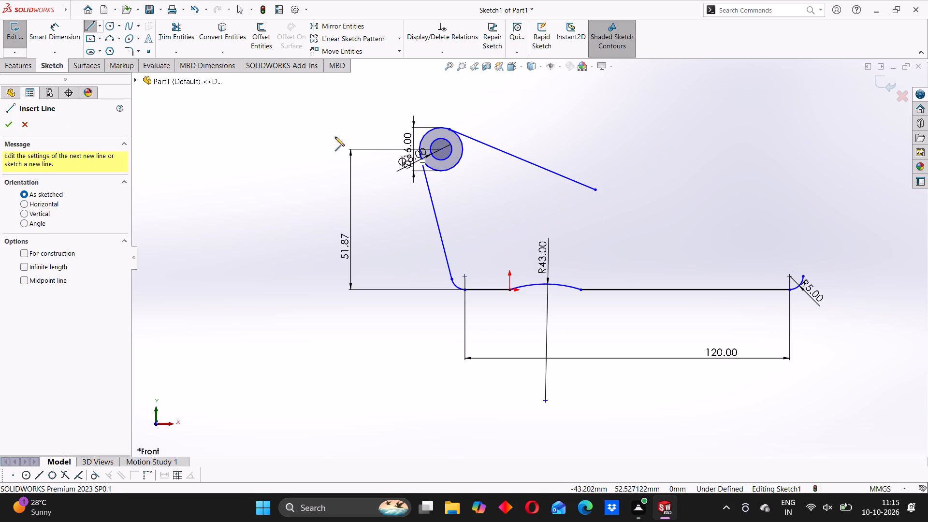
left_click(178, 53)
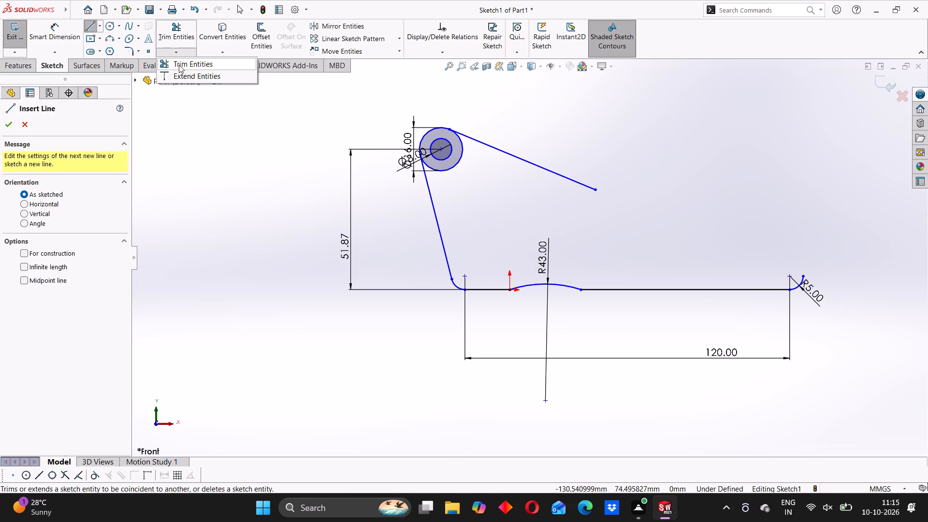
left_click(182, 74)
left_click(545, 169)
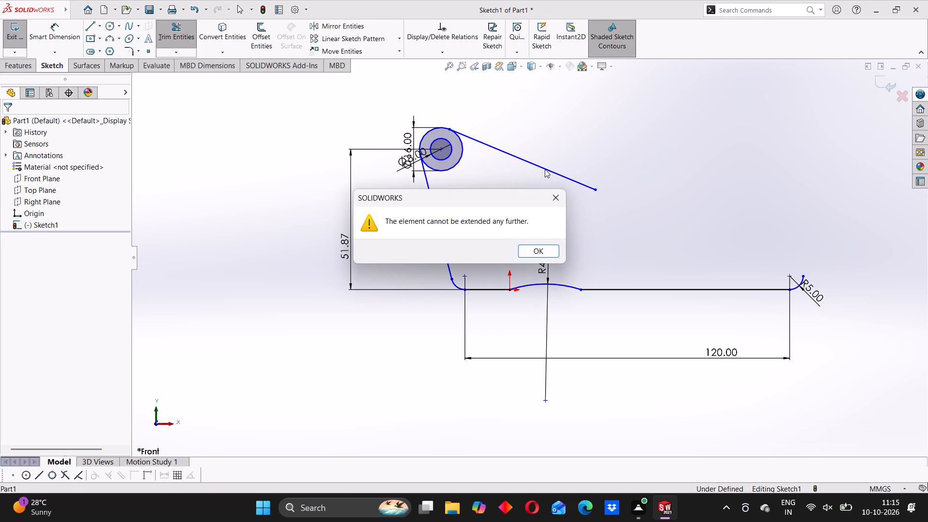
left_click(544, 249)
Delete the sloping upper line that starts at the outer circle.
left_click(165, 25)
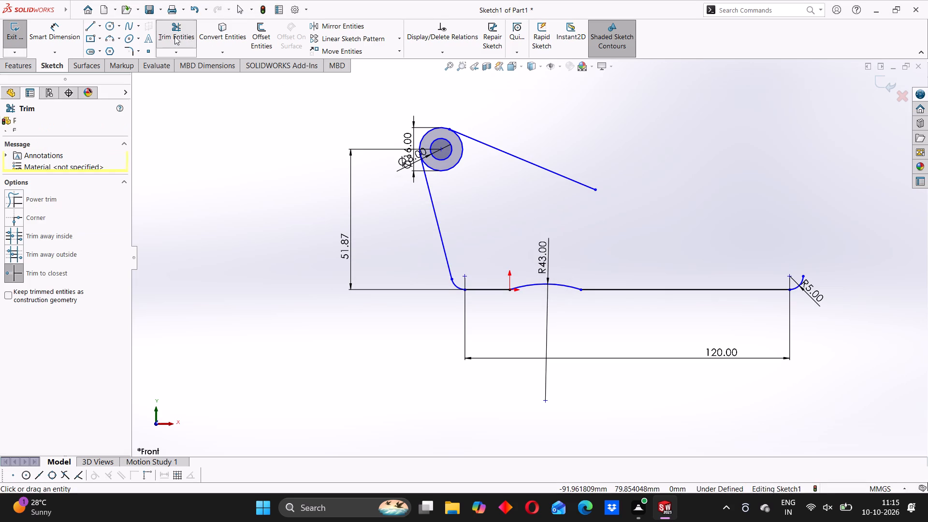
key("Escape")
left_click(504, 151)
key("Delete")
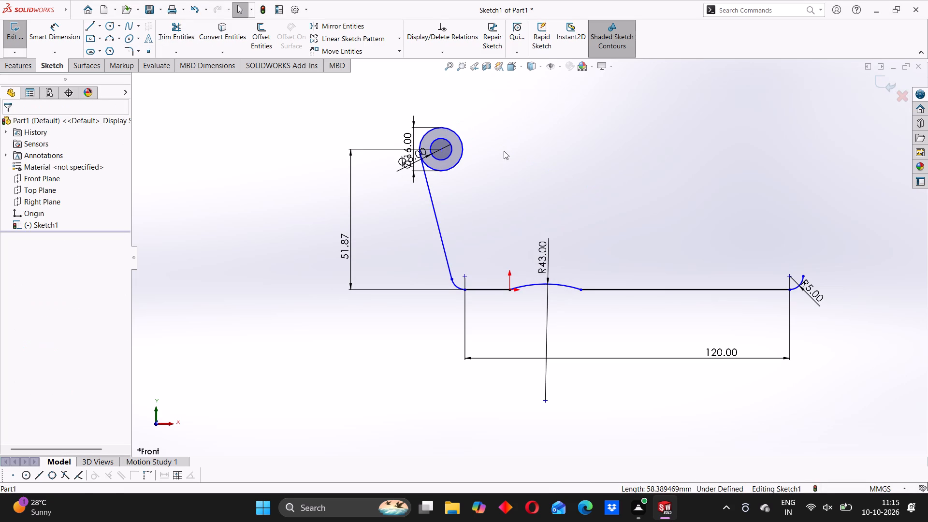
Sketch a long sloping line from the outer circle, continued by a line about 13.5 mm long to the R5 base-corner fillet's free end.
left_click(90, 26)
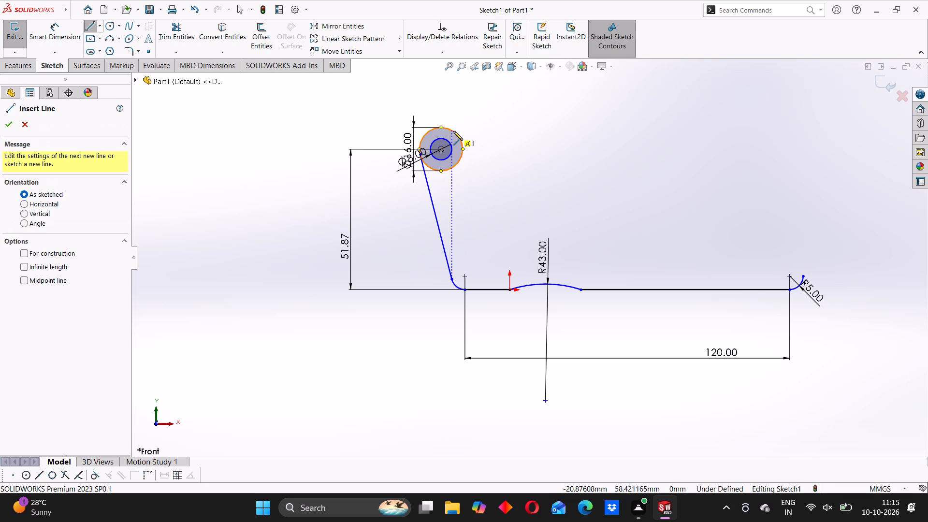
left_click(453, 131)
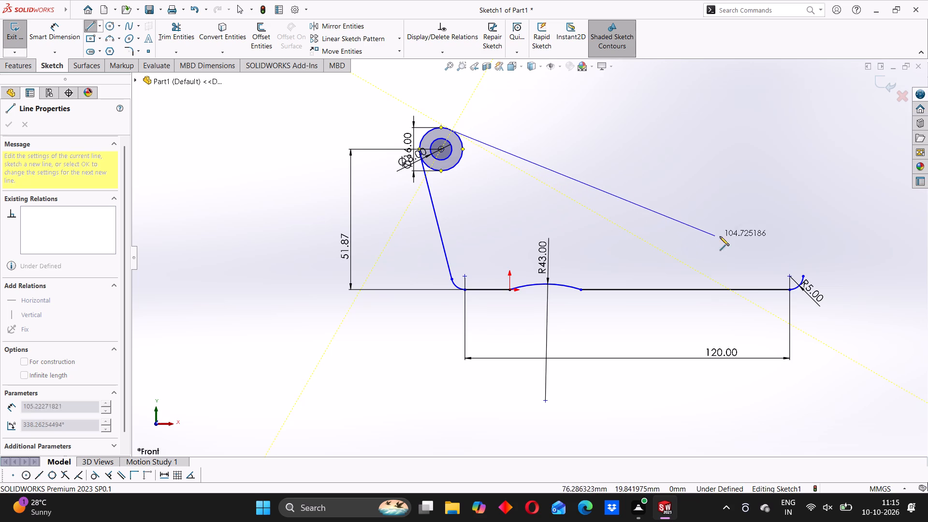
left_click(777, 251)
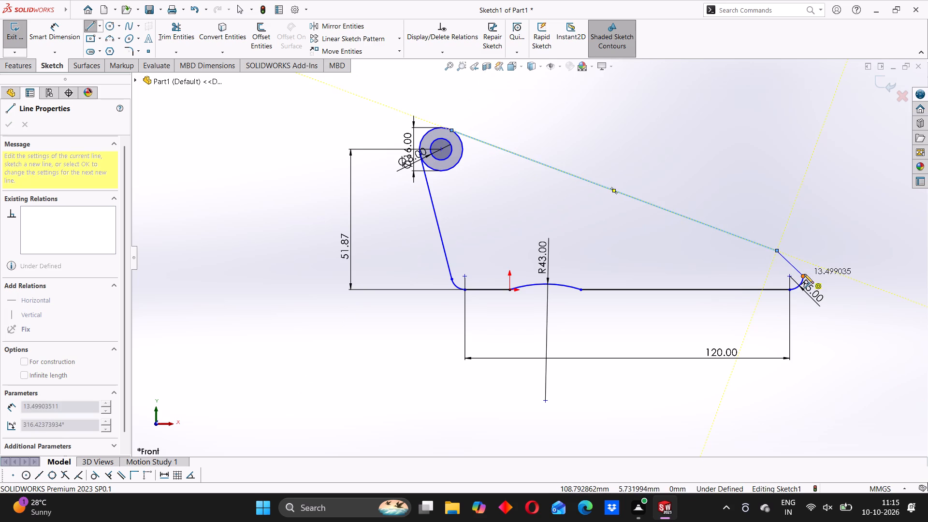
left_click(804, 274)
right_click(780, 188)
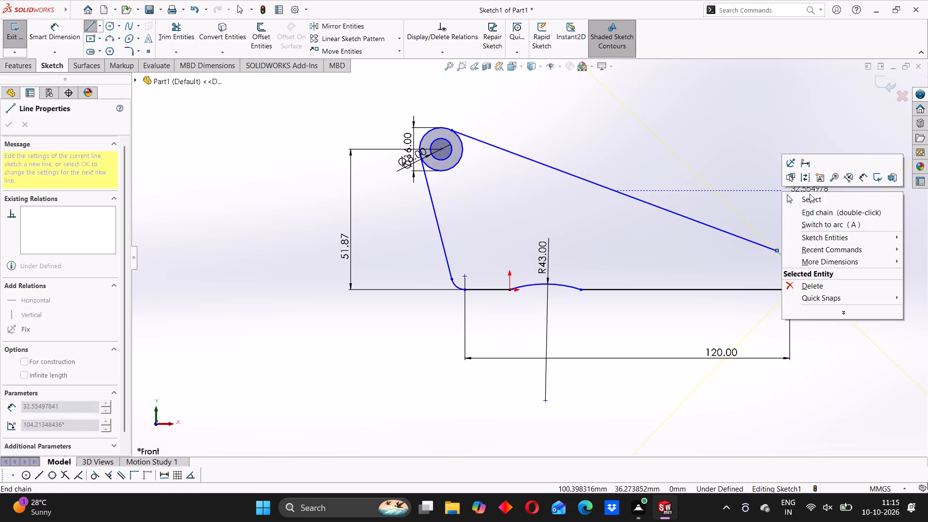
left_click(810, 194)
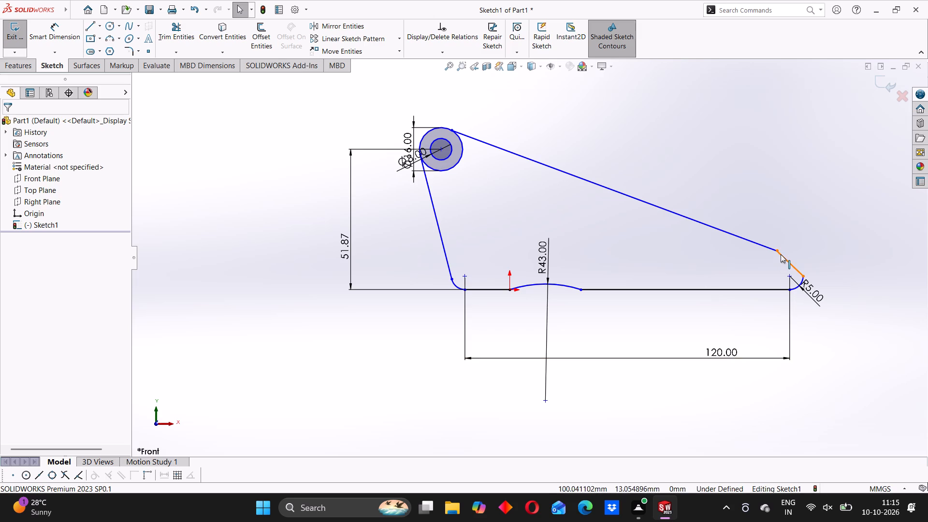
Fillet the corner between the long sloping line and the short line with a 5 mm radius.
left_click(128, 51)
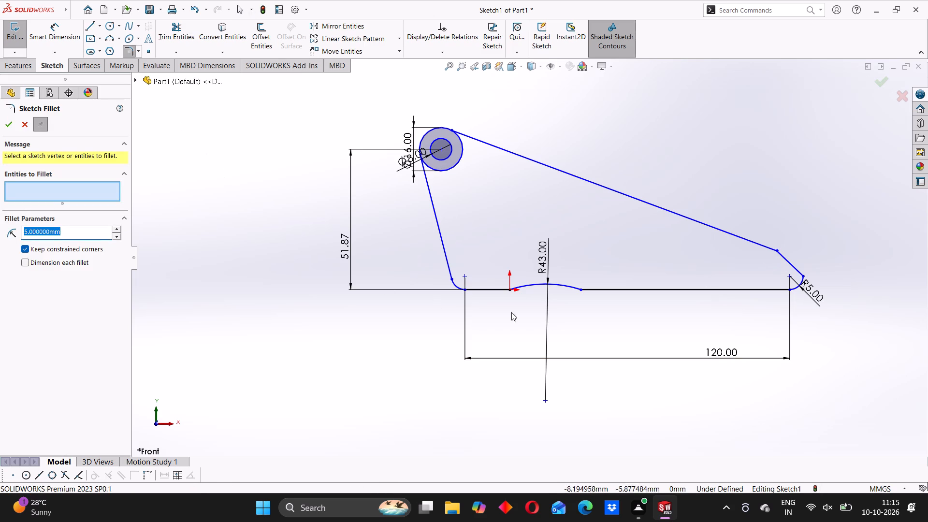
left_click(777, 249)
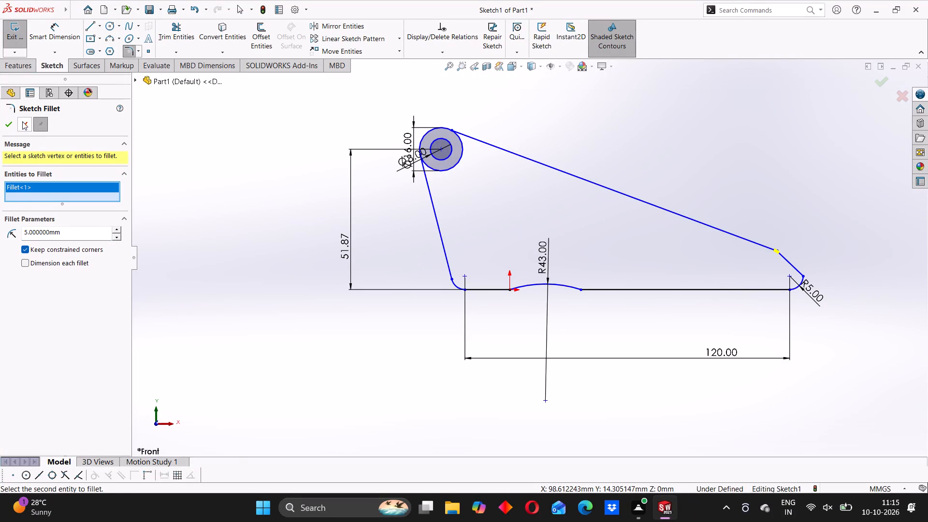
left_click(9, 125)
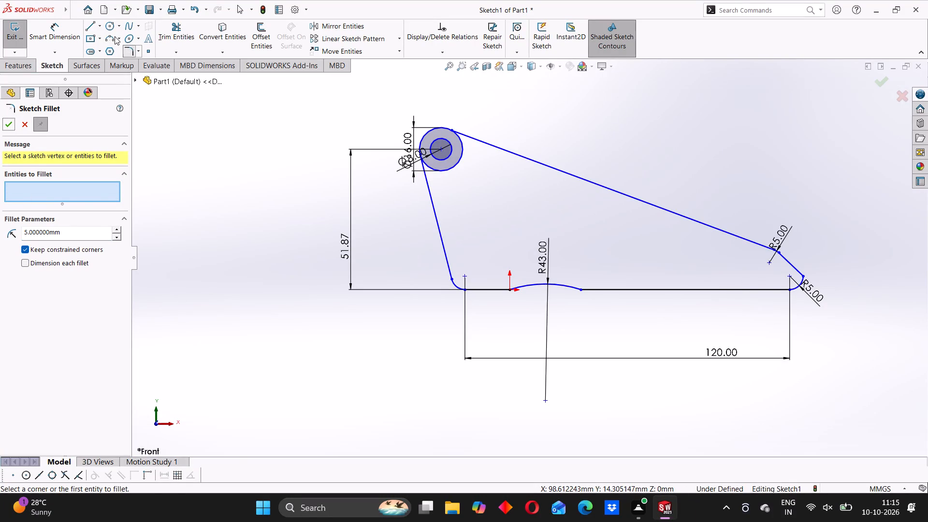
Dimension the vertical distance between the centres of the new R5 fillet and the R5 base-corner fillet as 6 mm.
left_click(65, 26)
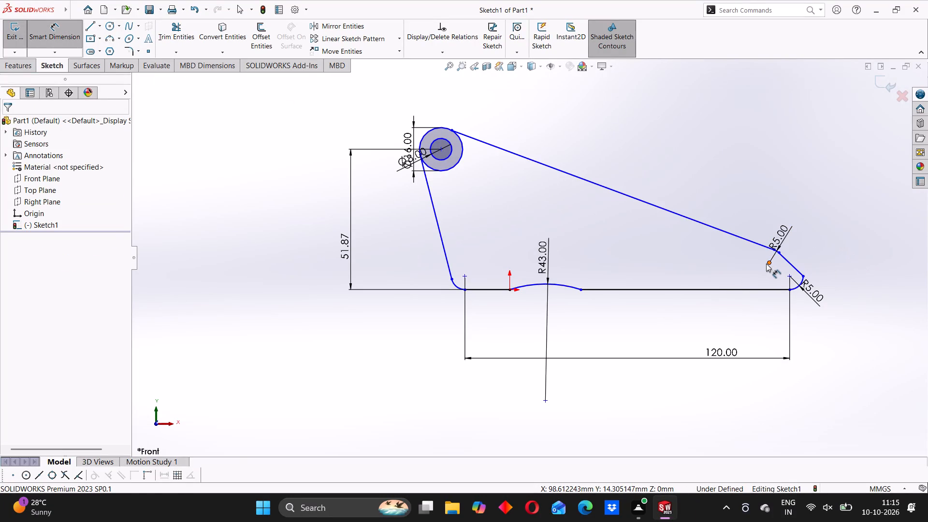
left_click(768, 262)
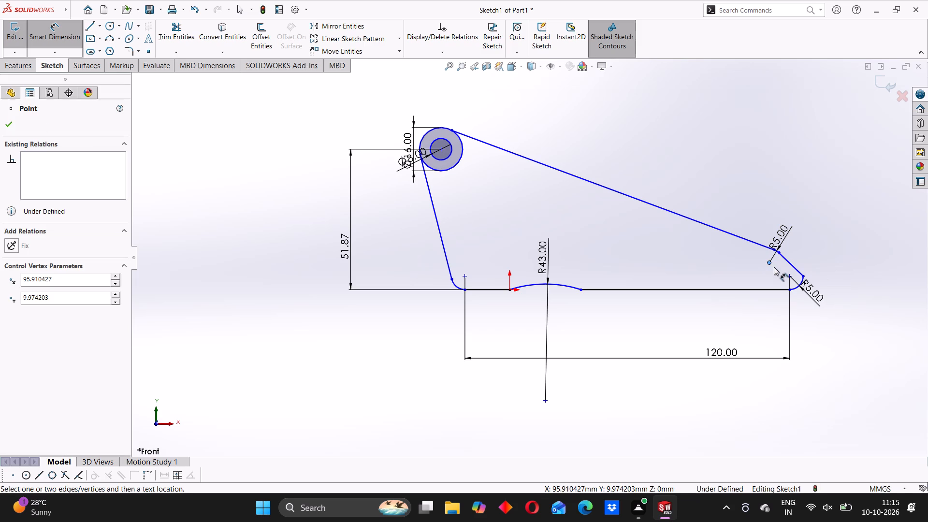
left_click(789, 274)
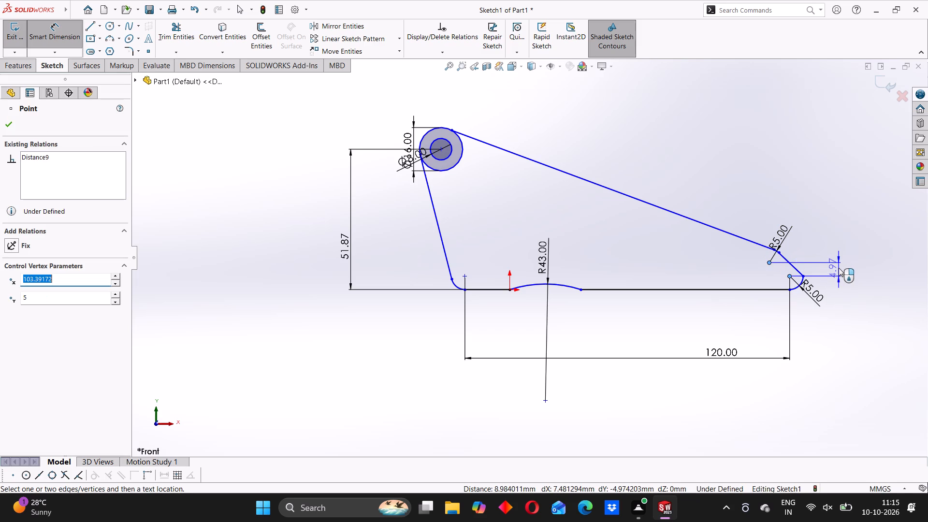
left_click(839, 268)
key("6")
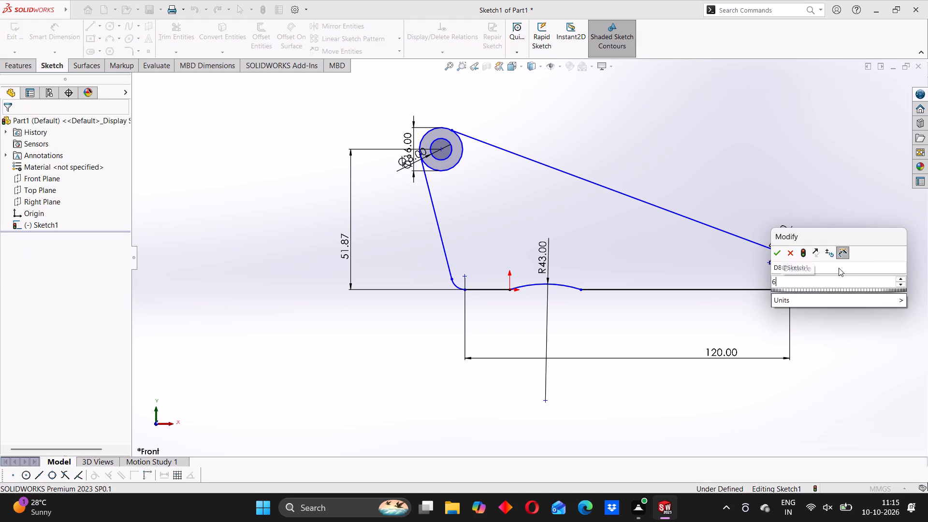
key("Return")
left_click(746, 187)
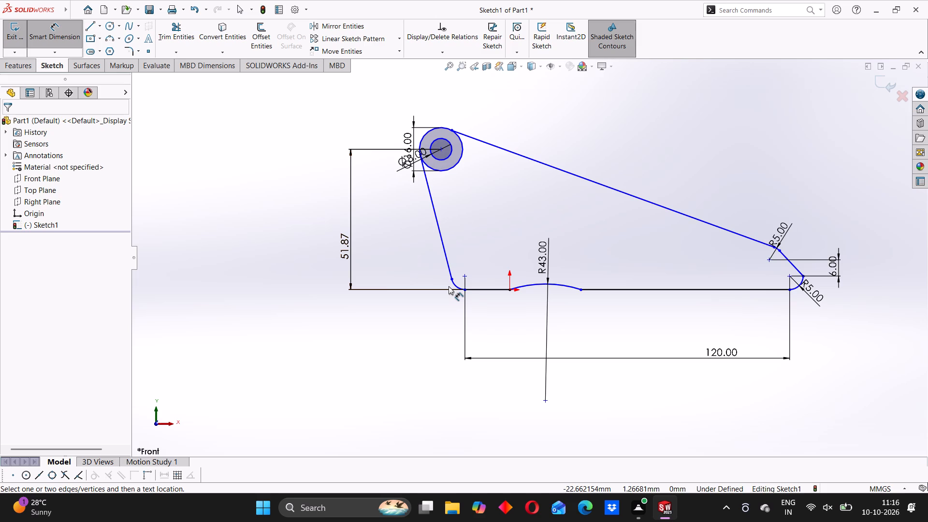
Sketch a circle with a radius of about 4.1 mm inside the slanted side, below the concentric circles.
left_click(109, 26)
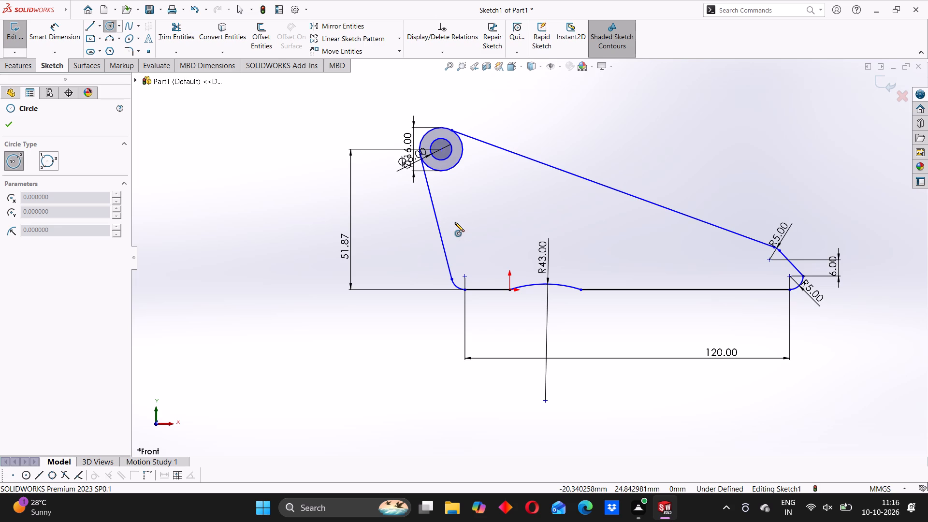
left_click(455, 222)
left_click(460, 232)
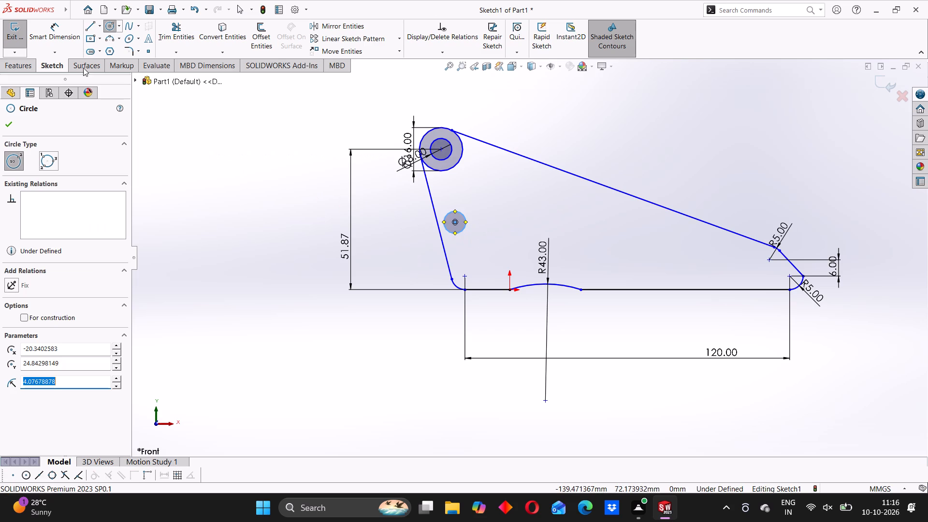
Dimension the horizontal distance from the concentric circles' centre to the new circle's centre as 7.33 mm.
left_click(47, 41)
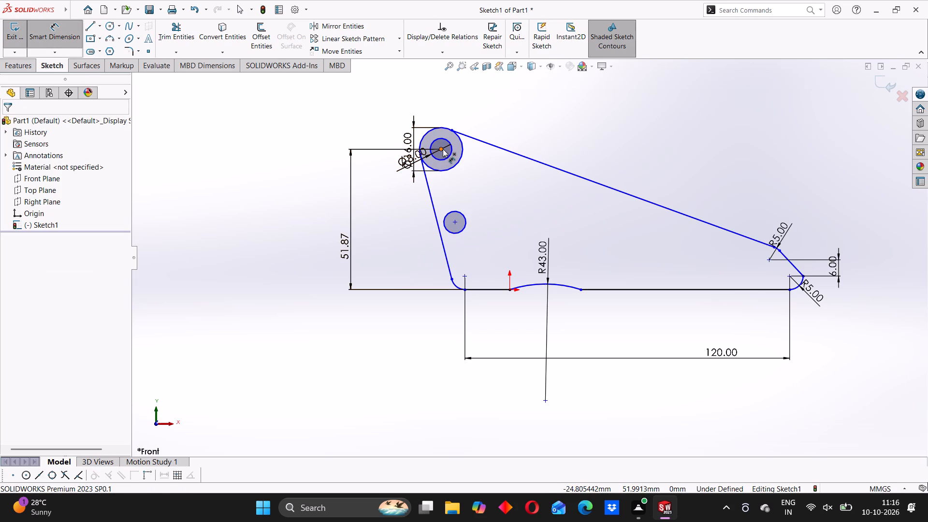
left_click(443, 149)
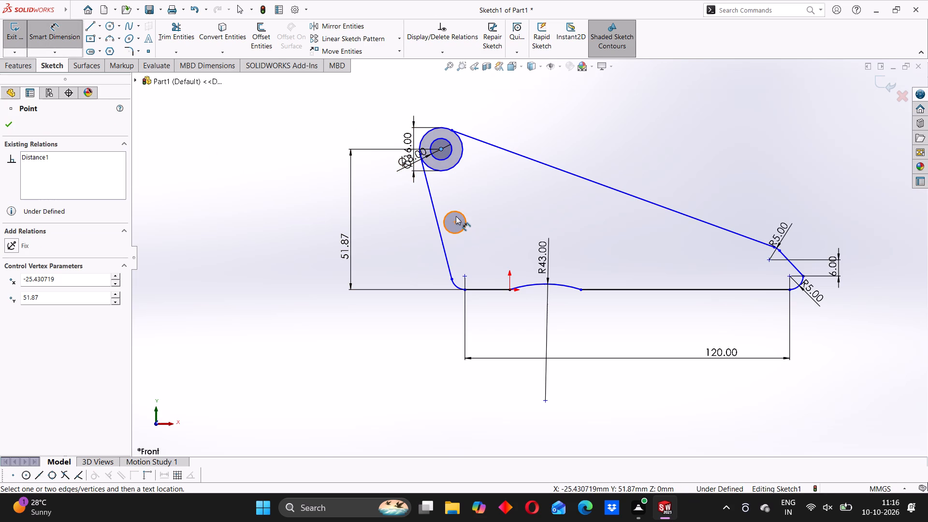
left_click(456, 220)
left_click(451, 106)
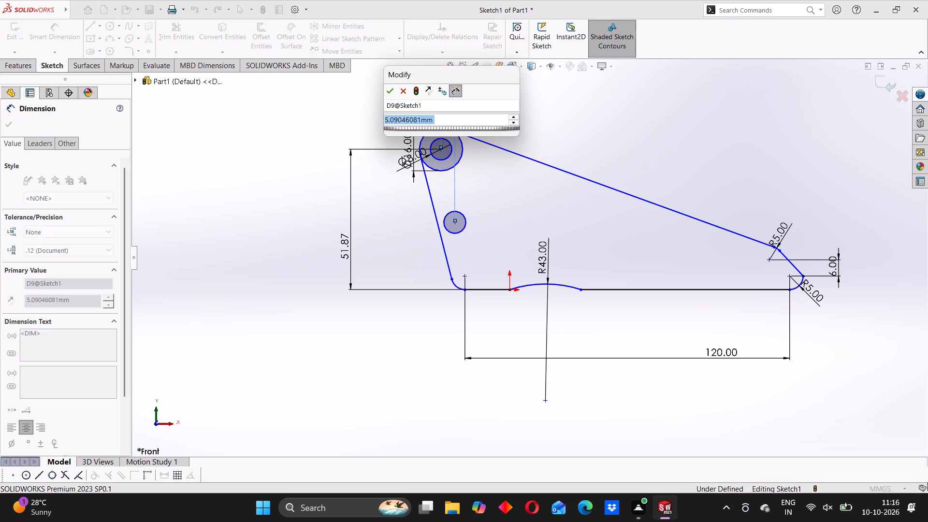
key("7")
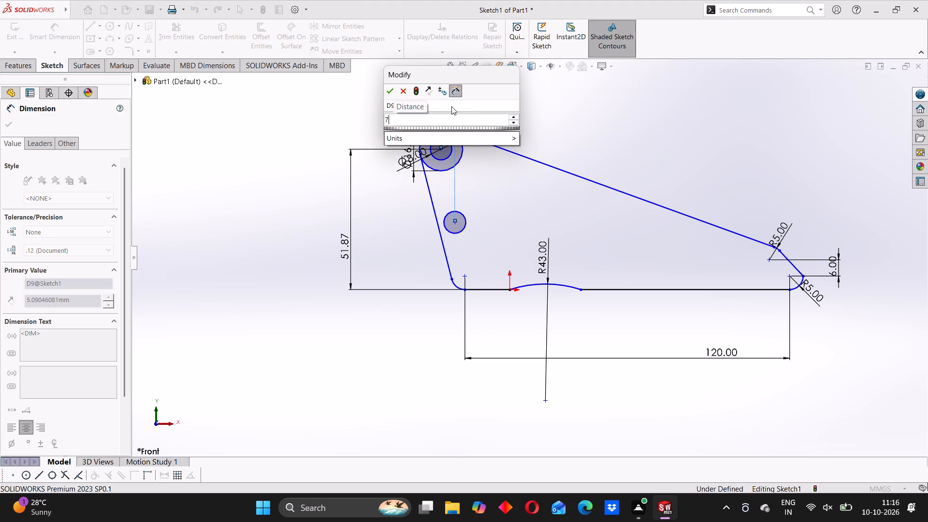
type(".33")
key("Return")
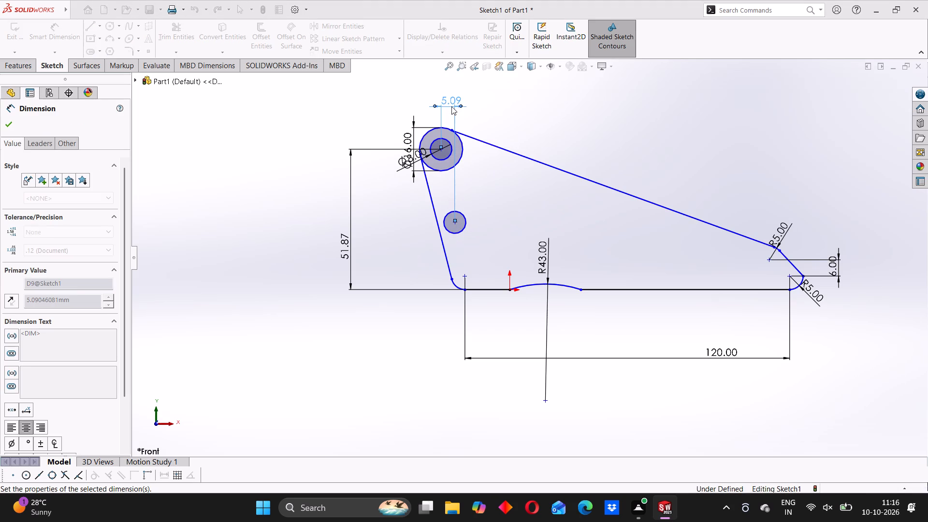
left_click(331, 111)
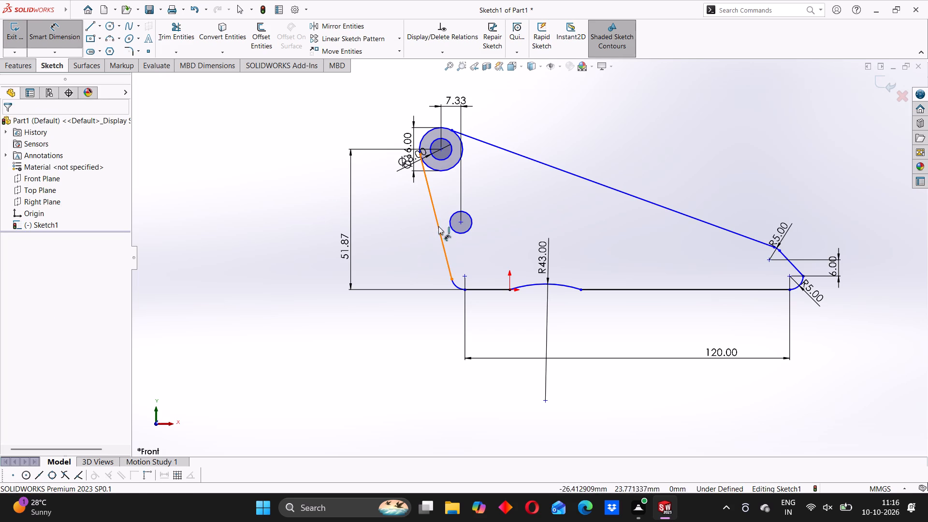
Dimension the new circle's diameter as 8 mm.
left_click(470, 215)
left_click(516, 207)
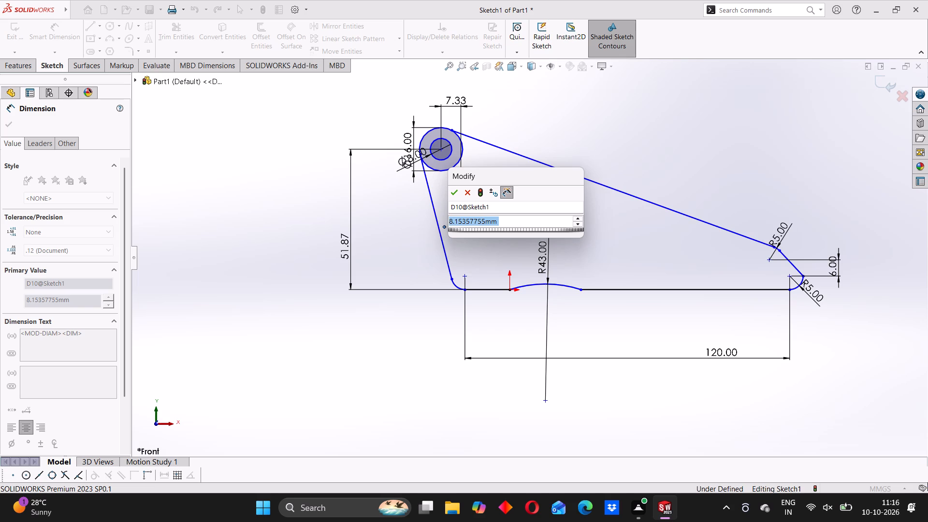
key("8")
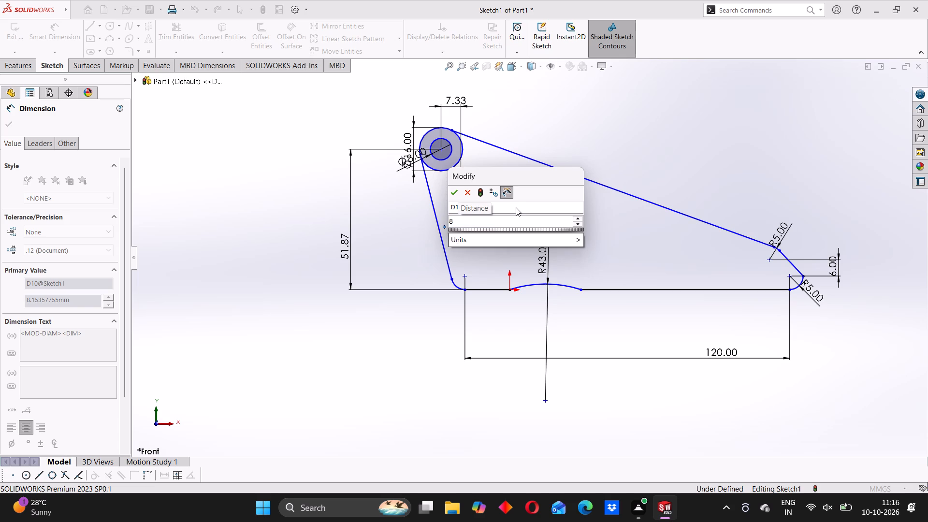
key("Return")
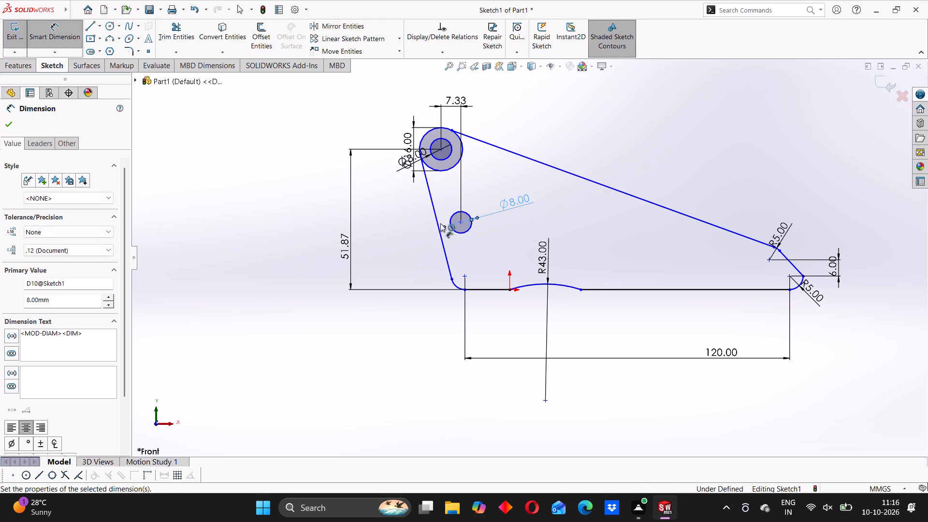
left_click(267, 227)
Dimension the horizontal distance from the new circle's centre to the slanted-side fillet's centre as 3.36 mm.
left_click(462, 222)
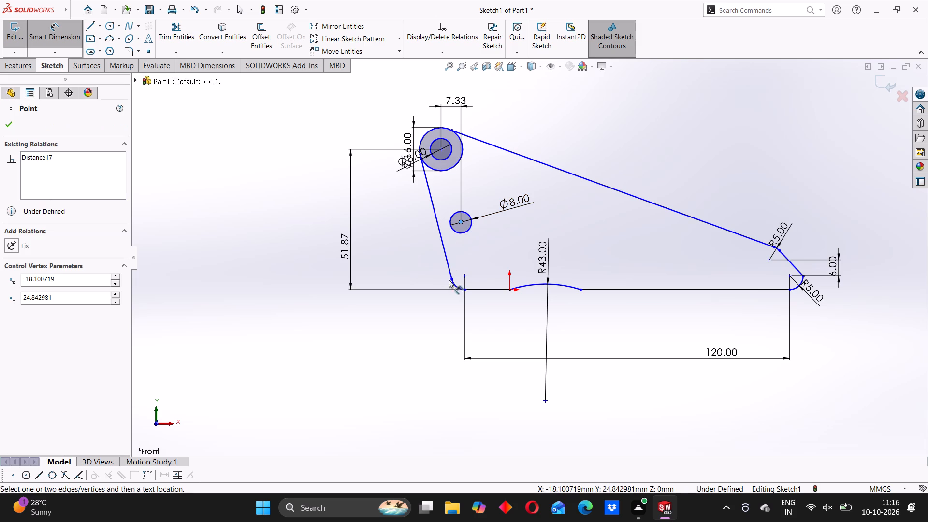
left_click(463, 277)
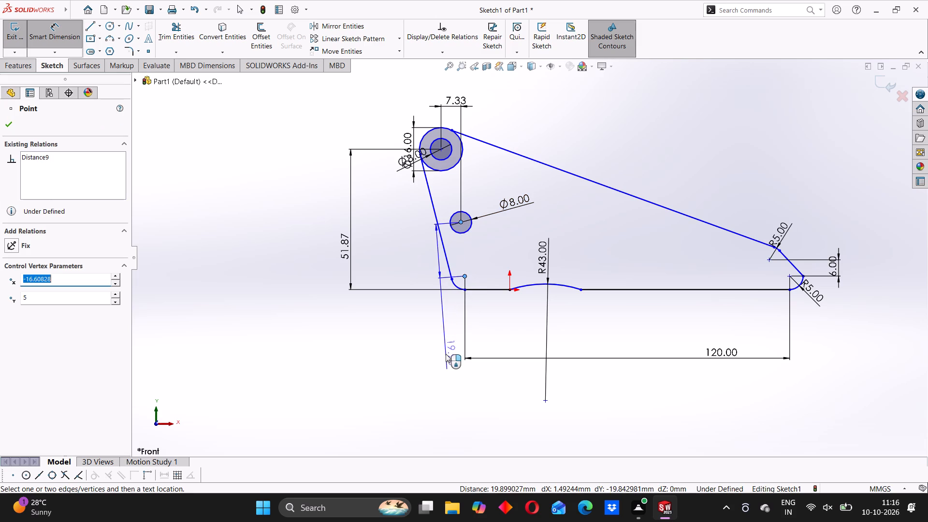
left_click(463, 173)
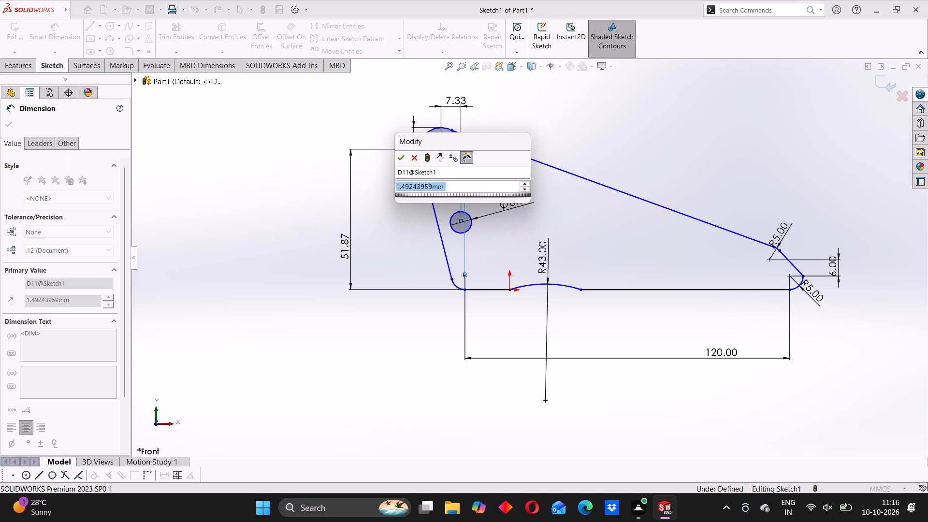
type("3.36")
key("Return")
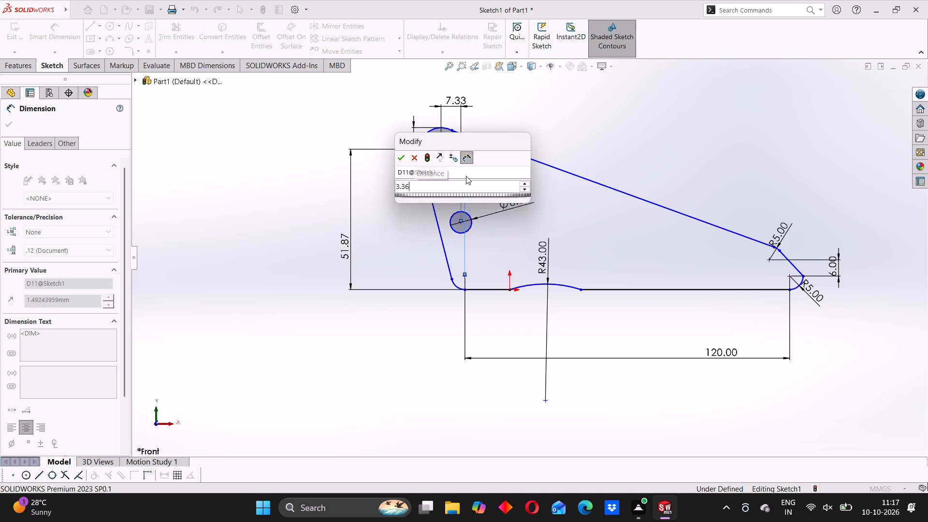
left_click(293, 192)
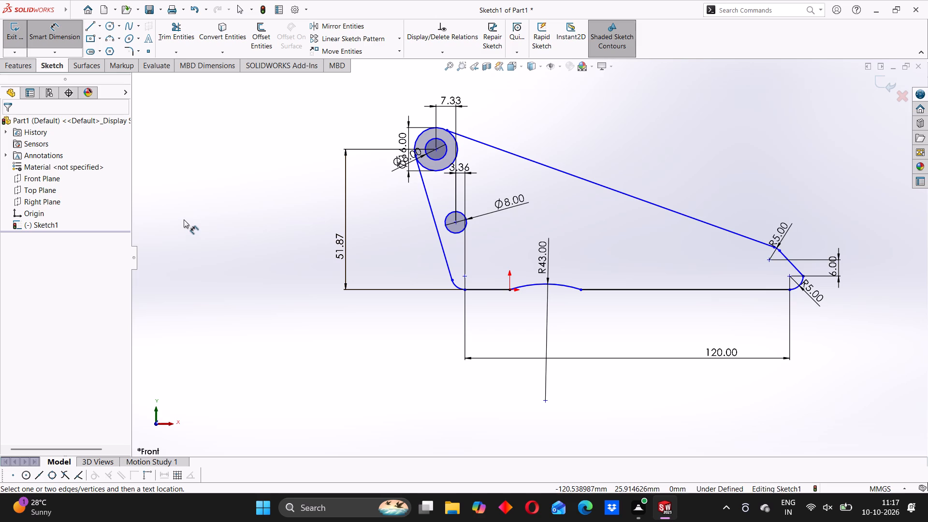
Dimension the vertical distance from the lower 8 mm hole's centre to the profile's bottom edge as 27 mm.
left_click(456, 222)
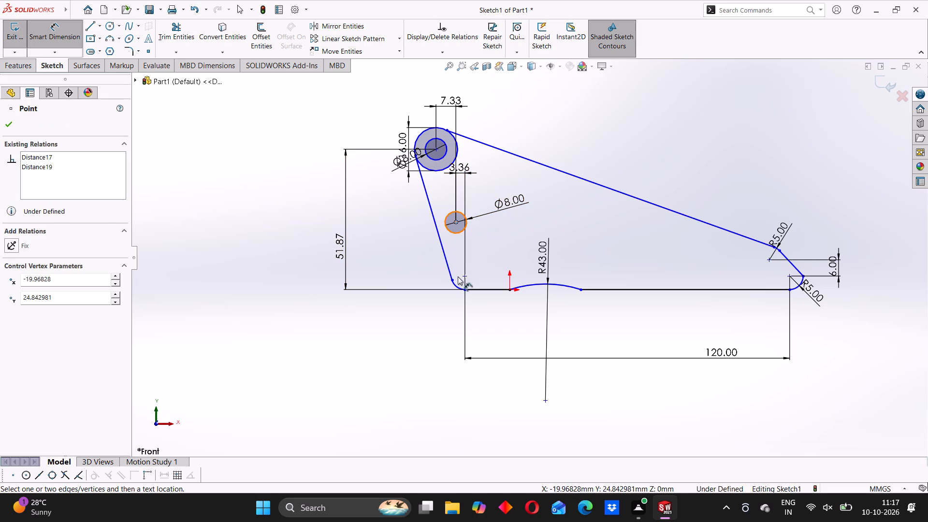
left_click(478, 290)
left_click(284, 255)
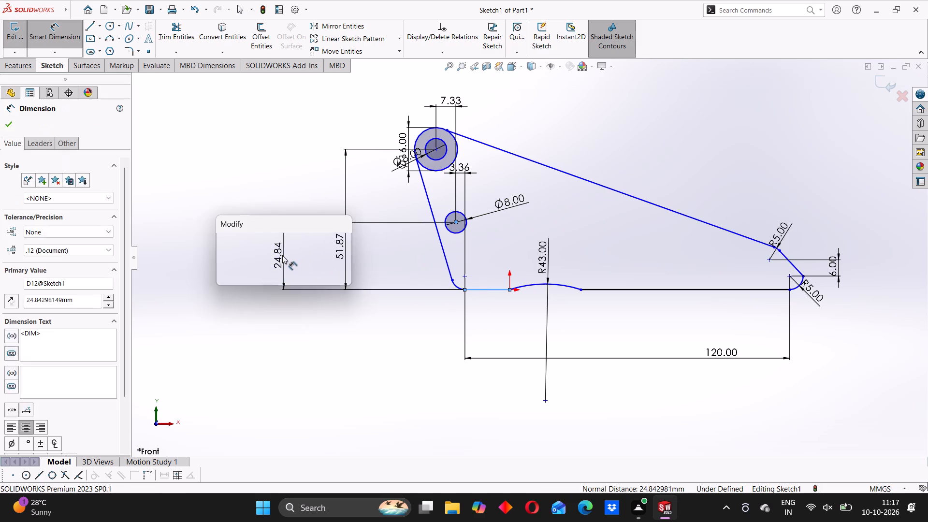
type("27")
key("Return")
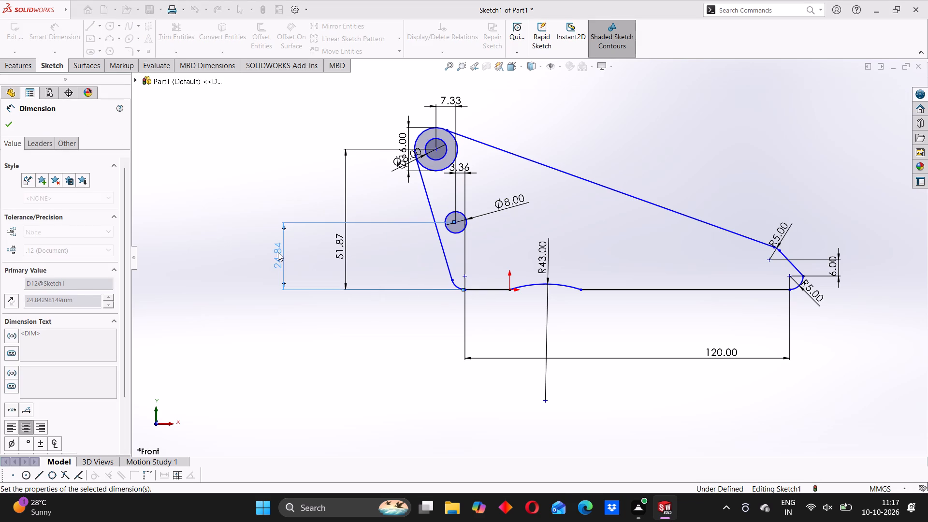
left_click(242, 242)
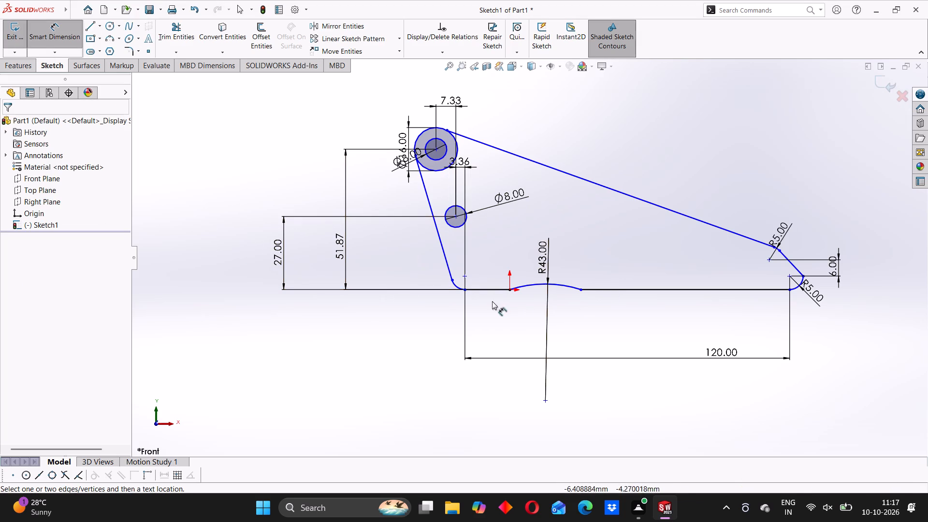
Dimension the horizontal distance from the slanted-side fillet's endpoint on the bottom edge to the R43 arc's centre as 70 mm.
left_click(463, 290)
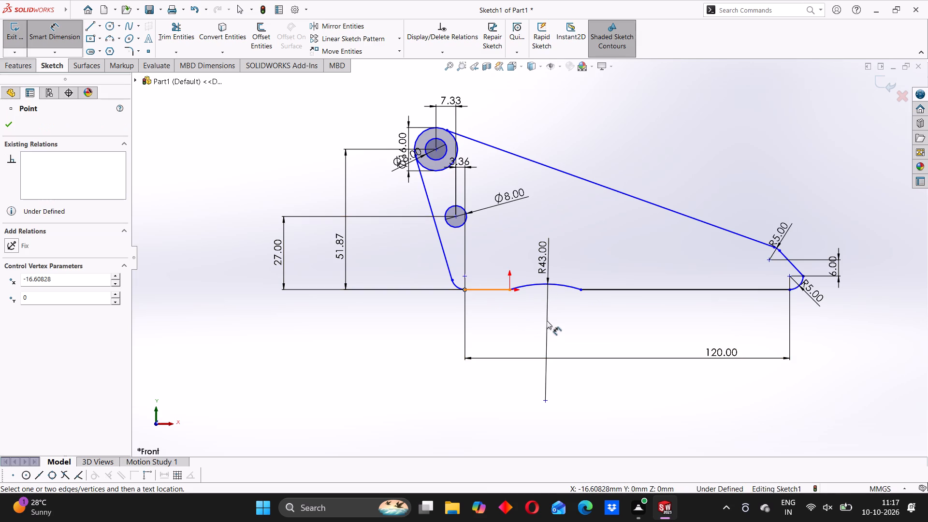
left_click(547, 399)
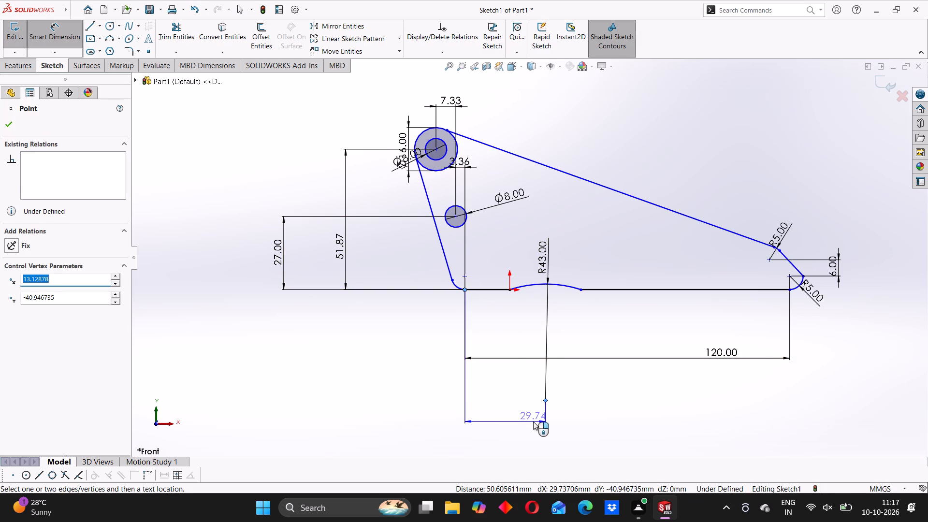
left_click(533, 421)
type("70")
key("Return")
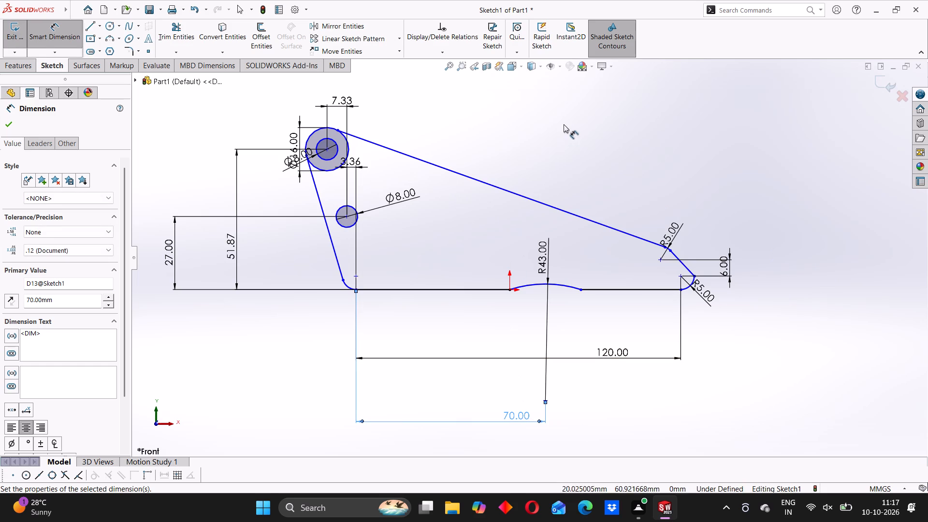
left_click(564, 124)
scroll(436, 230, "up", 2)
scroll(459, 268, "up", 2)
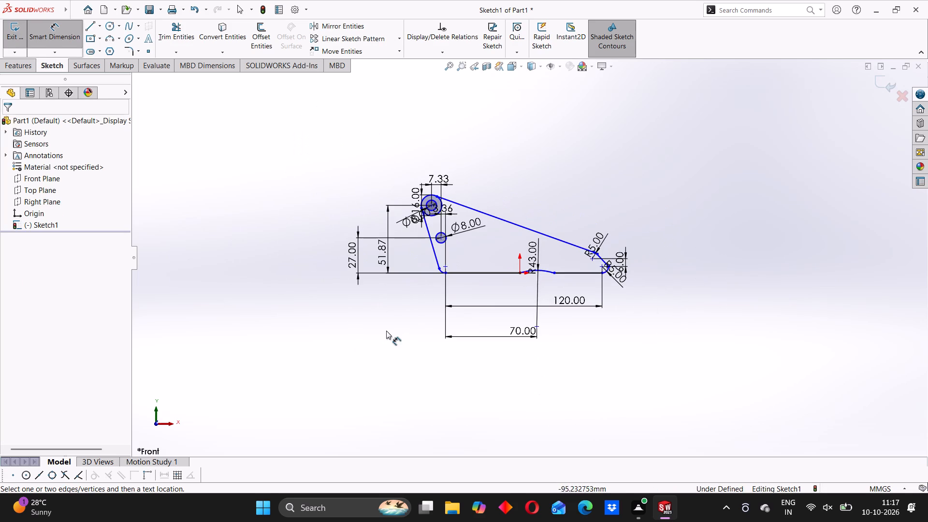
left_click(384, 333)
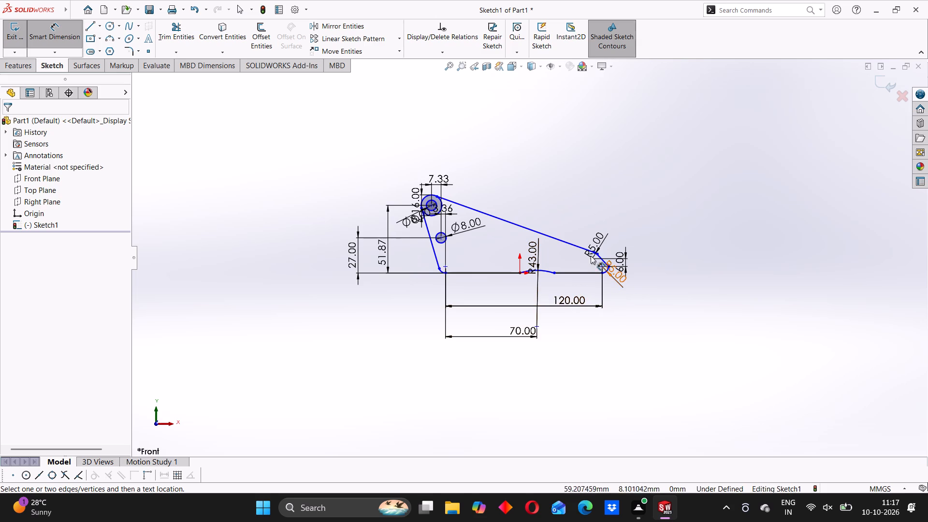
Trim away the part of the 16 mm circle that lies inside the profile.
scroll(587, 269, "down", 2)
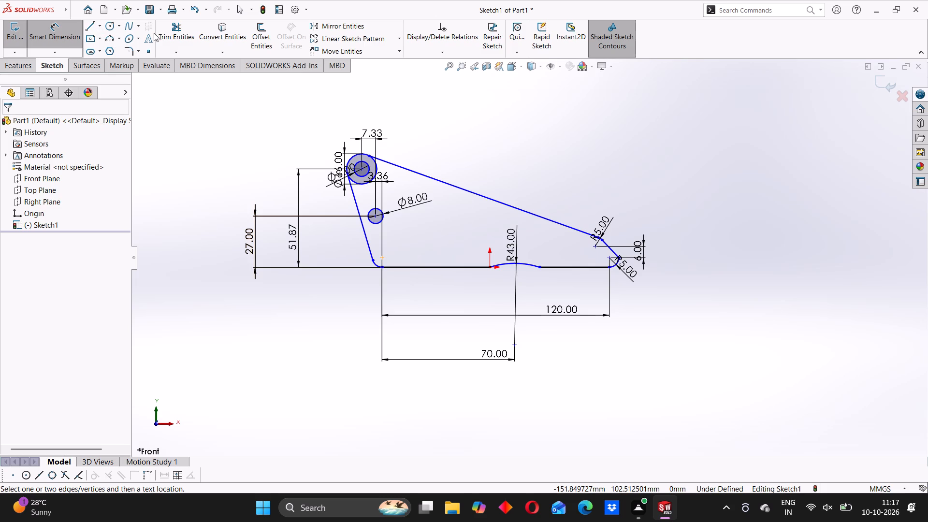
left_click(168, 30)
scroll(342, 169, "down", 4)
scroll(439, 219, "down", 2)
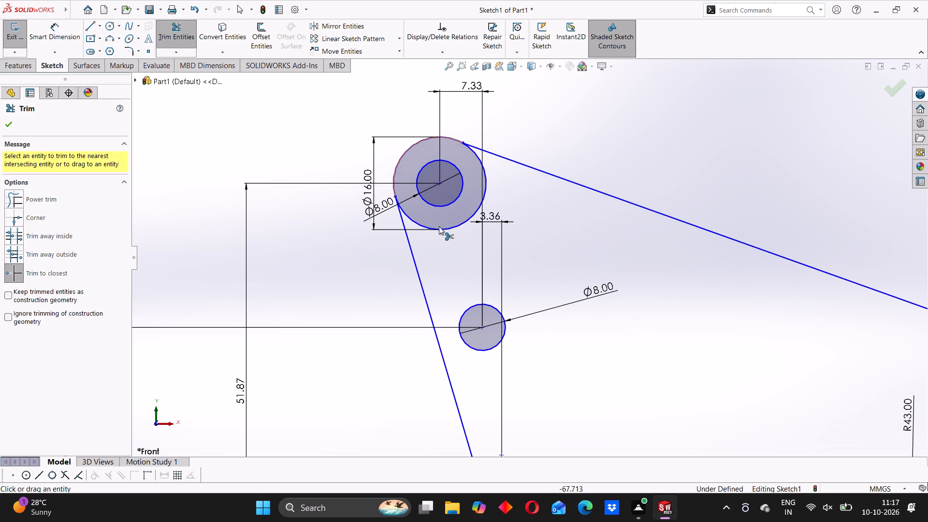
left_click(438, 229)
scroll(582, 245, "up", 7)
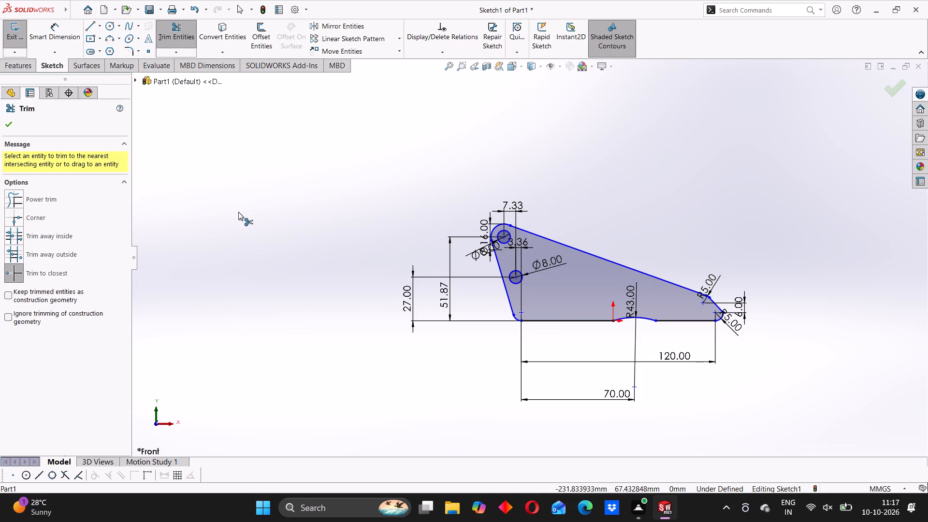
scroll(274, 219, "up", 1)
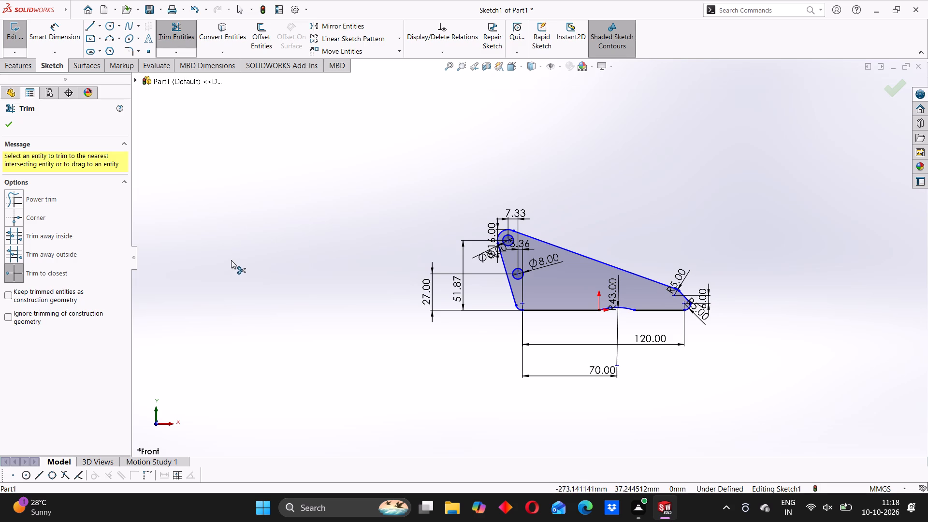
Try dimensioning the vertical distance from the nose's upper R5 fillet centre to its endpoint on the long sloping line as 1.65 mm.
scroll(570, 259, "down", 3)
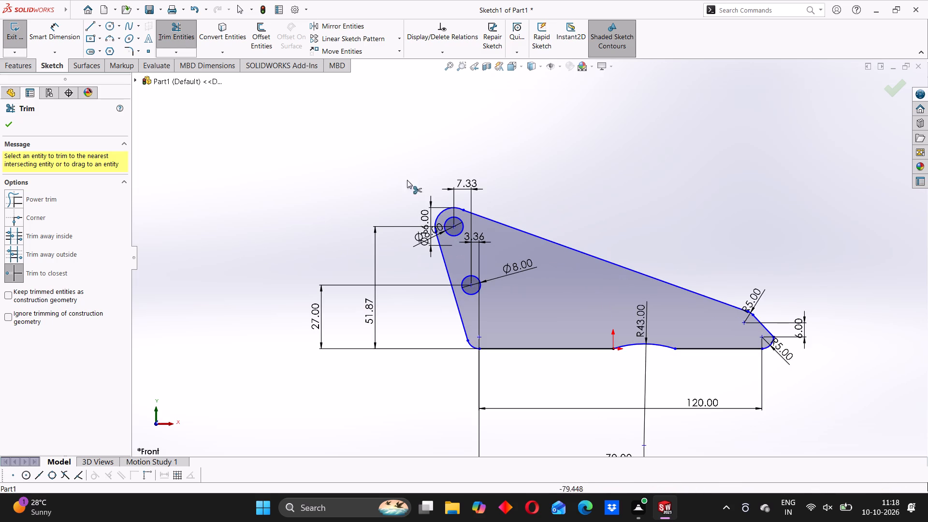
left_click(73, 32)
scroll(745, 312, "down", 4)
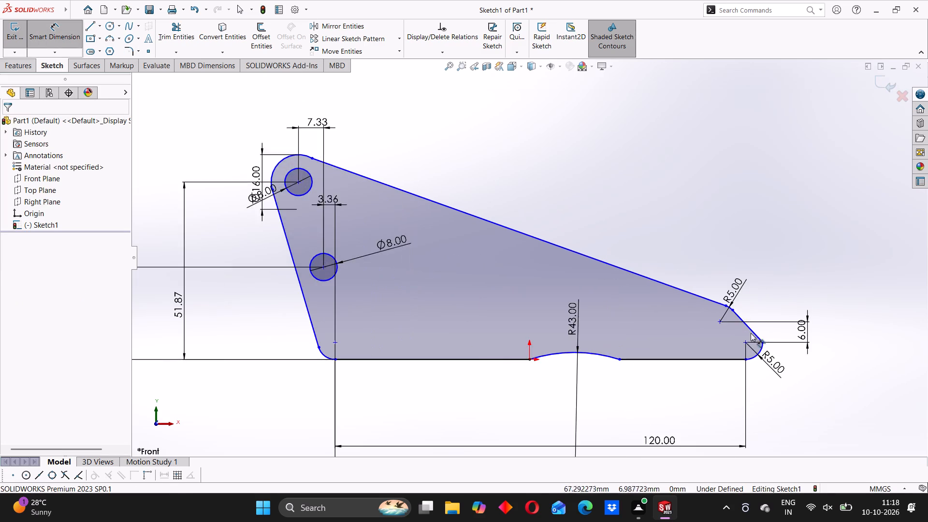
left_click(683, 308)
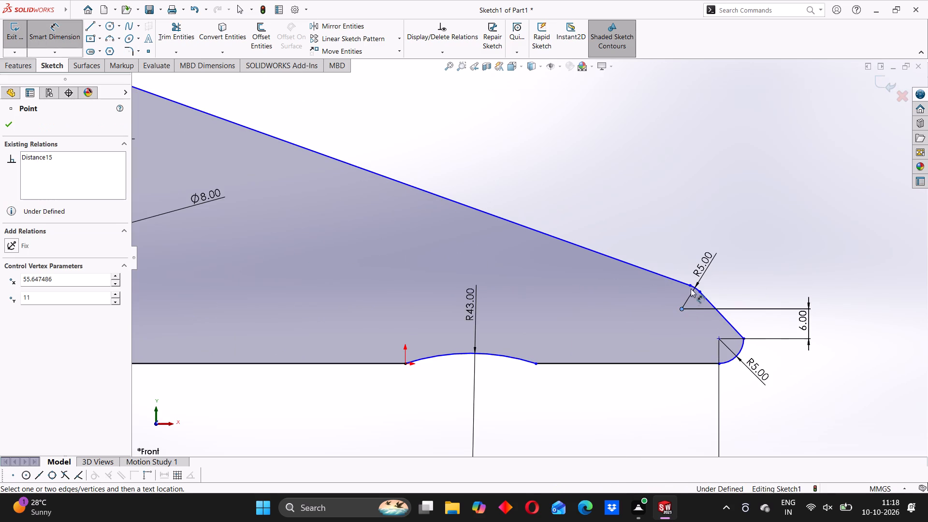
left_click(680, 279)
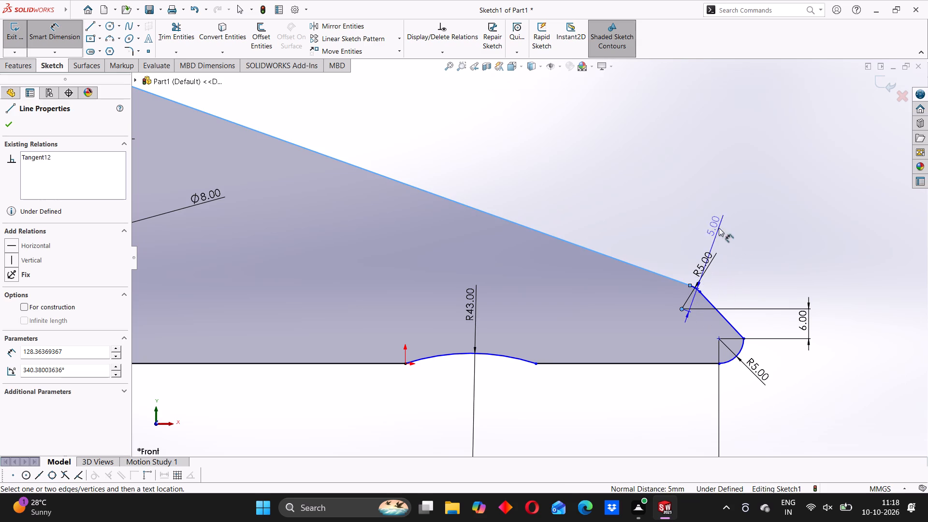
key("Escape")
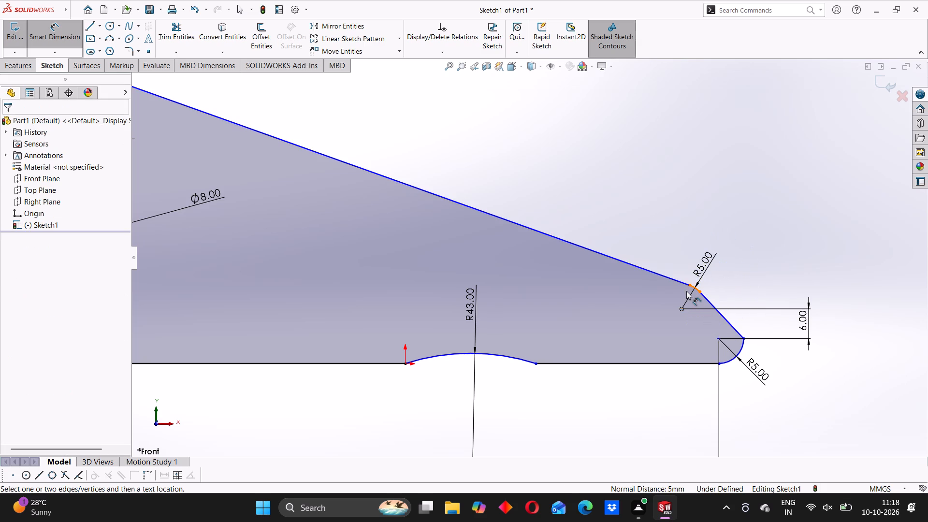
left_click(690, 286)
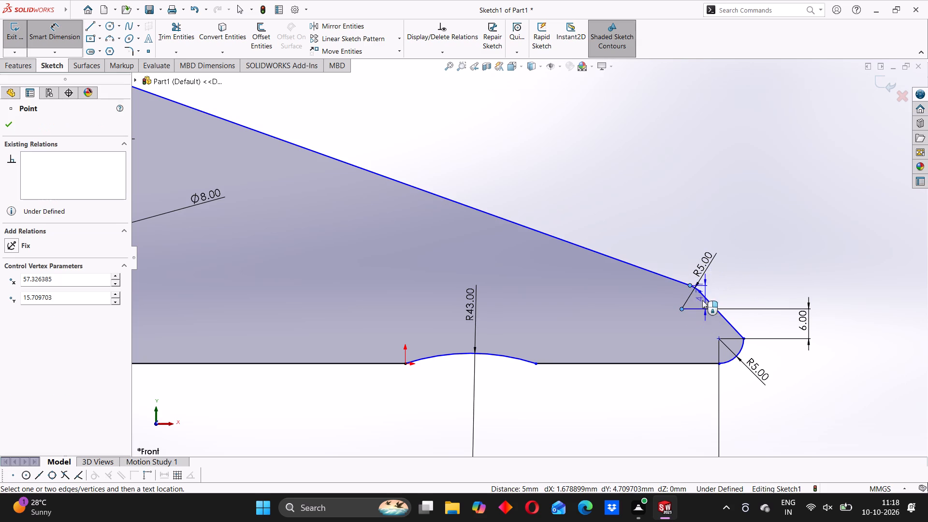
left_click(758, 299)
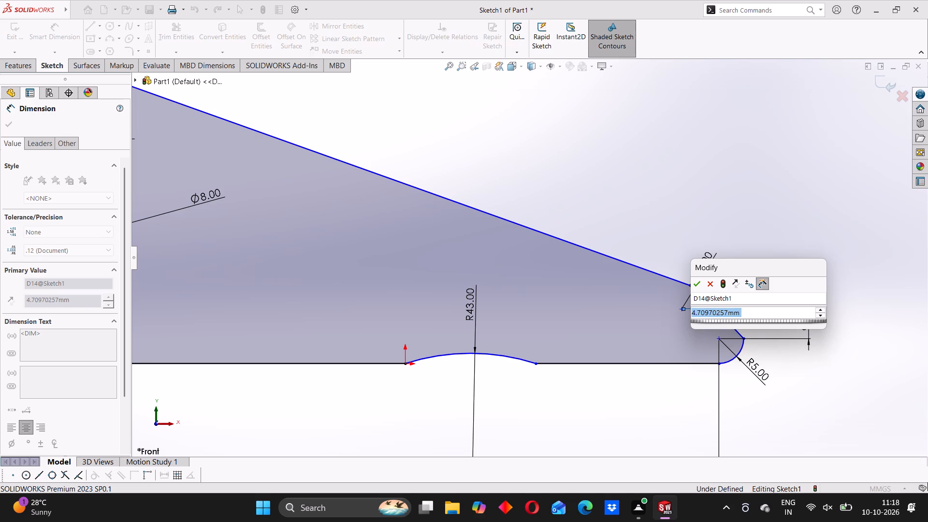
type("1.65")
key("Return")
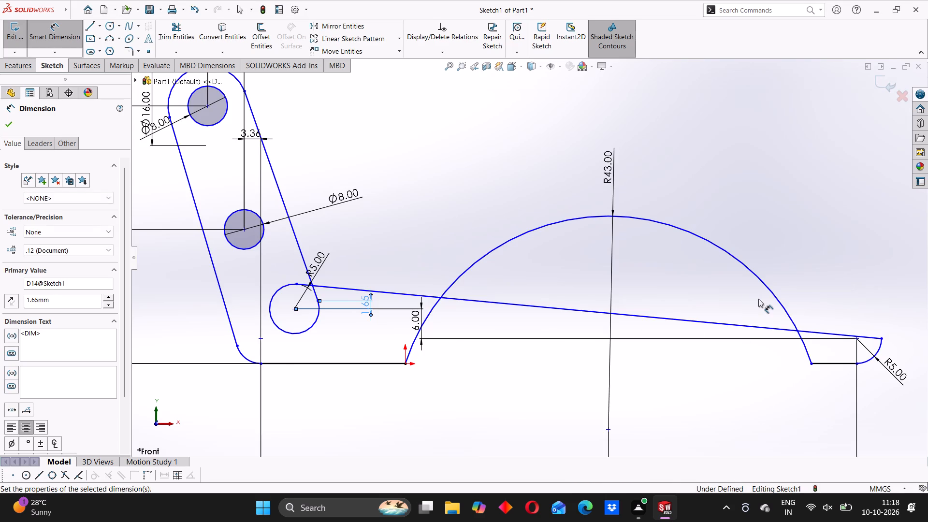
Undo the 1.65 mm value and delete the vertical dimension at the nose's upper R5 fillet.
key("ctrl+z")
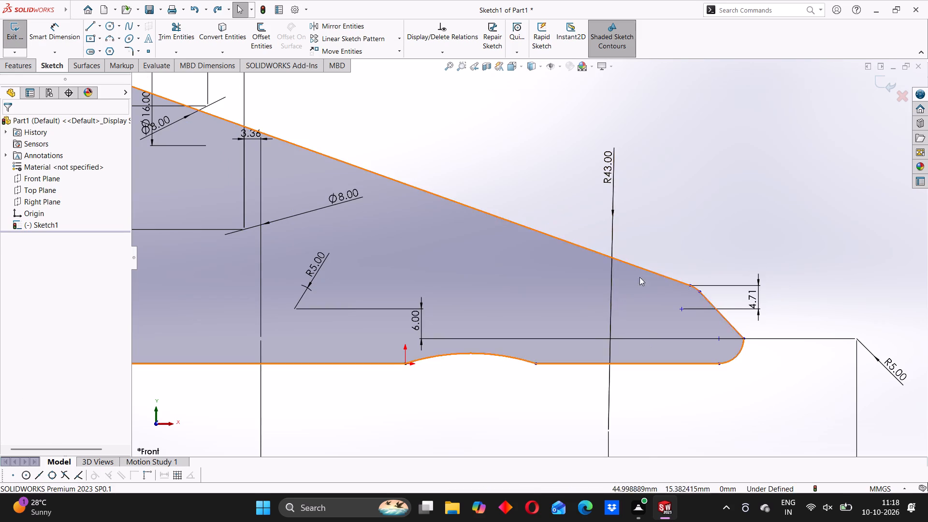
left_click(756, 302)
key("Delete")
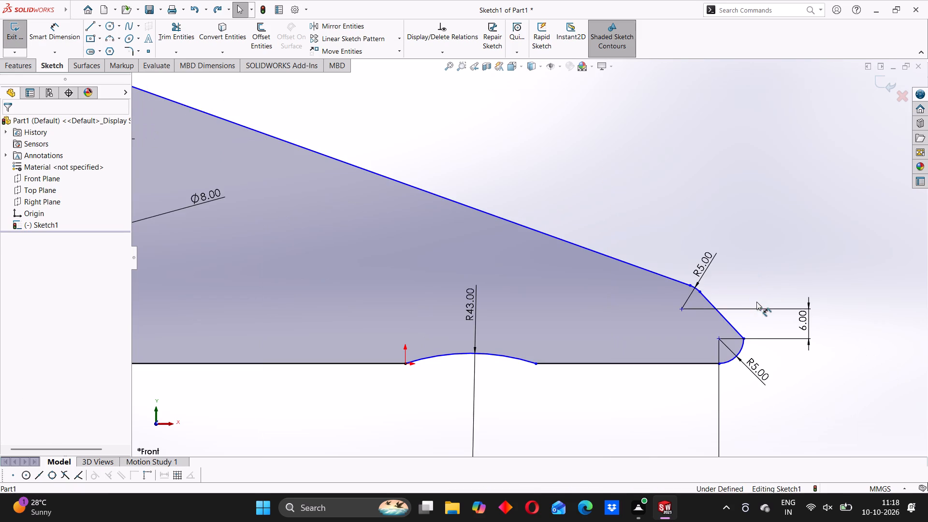
Dimension the horizontal distance from the nose's upper R5 fillet centre to its endpoint on the long sloping line as 1.65 mm.
left_click(684, 308)
left_click(692, 286)
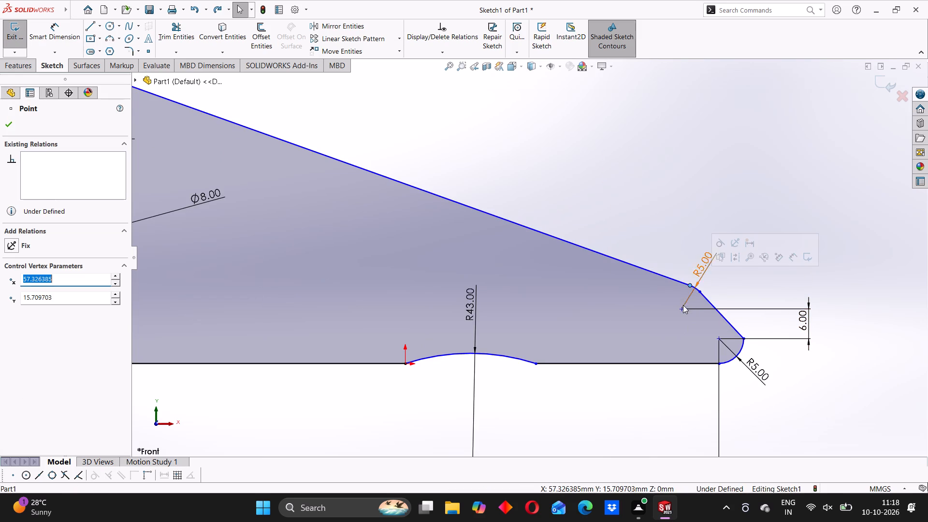
left_click(58, 38)
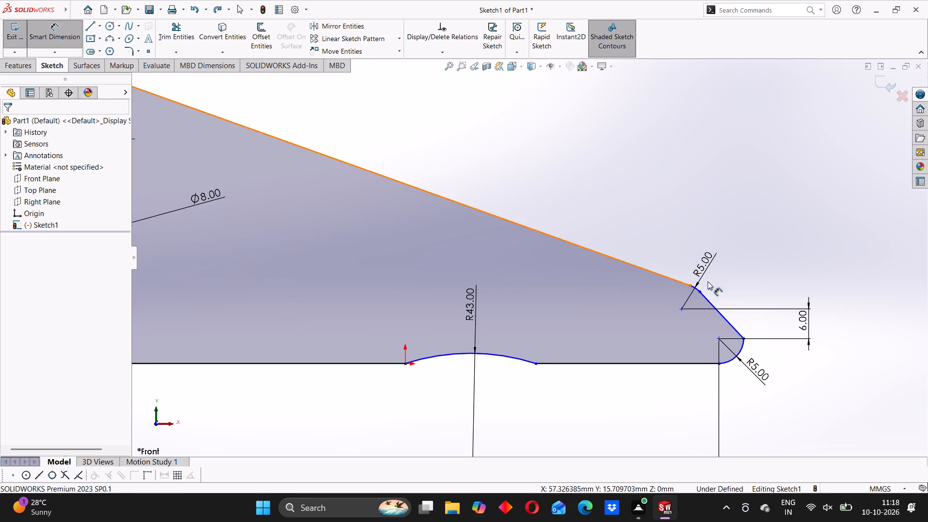
left_click(688, 287)
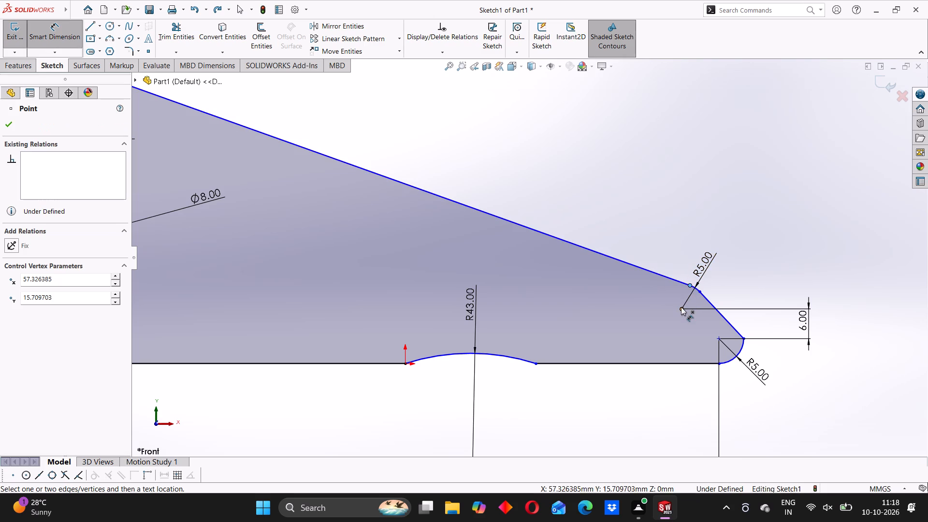
left_click(681, 307)
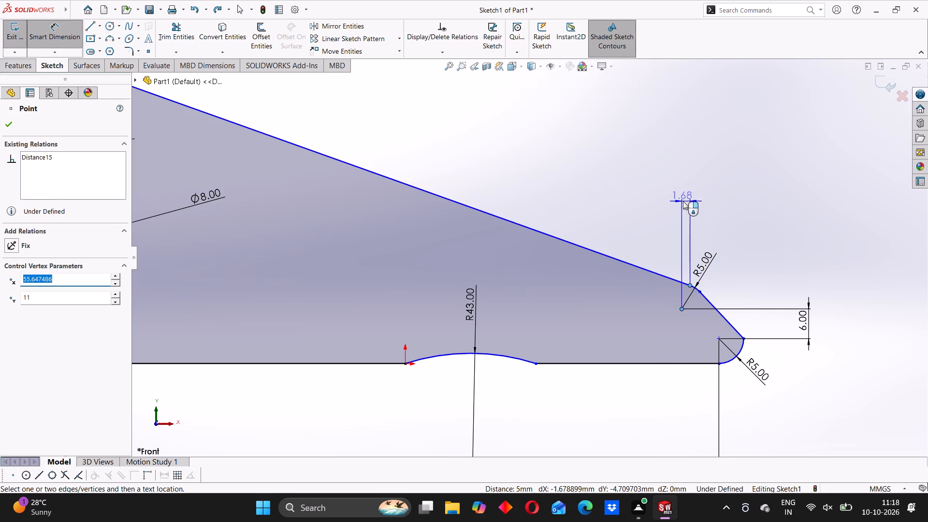
left_click(688, 214)
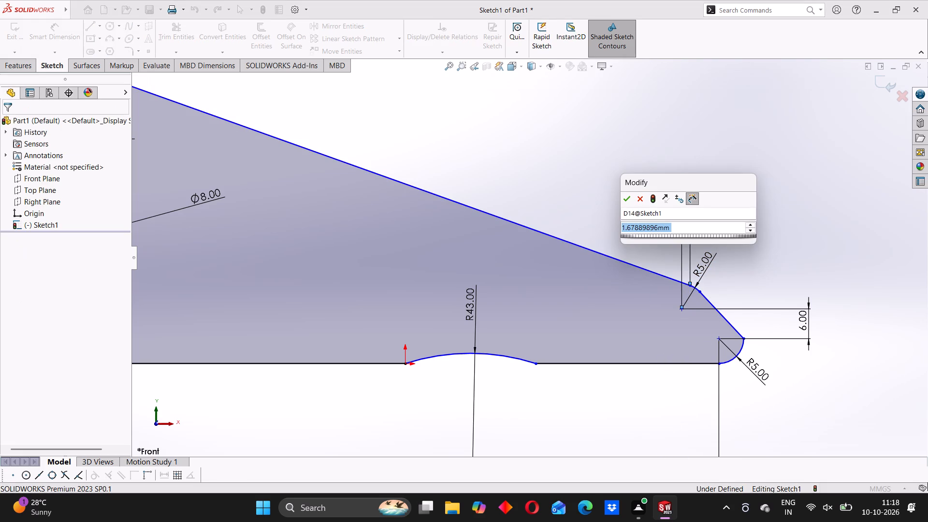
type("1.65")
key("Return")
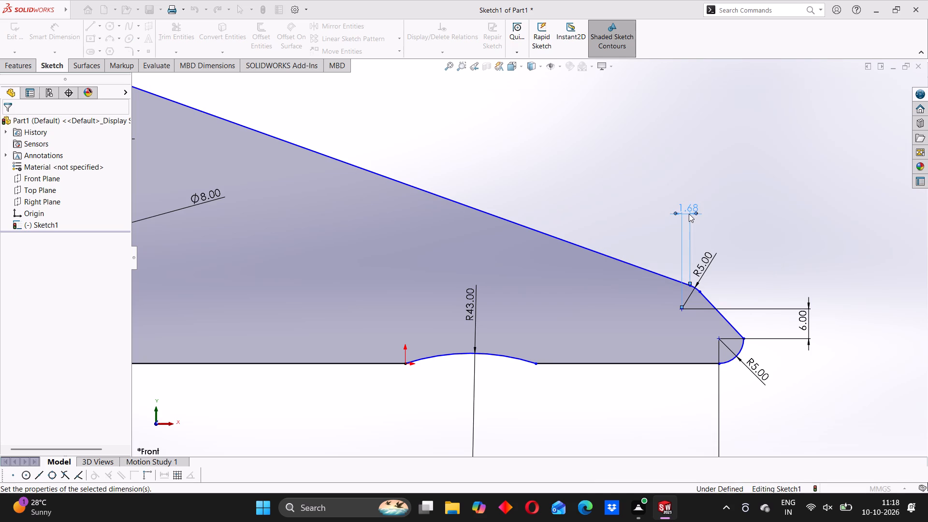
left_click(571, 203)
scroll(571, 203, "up", 5)
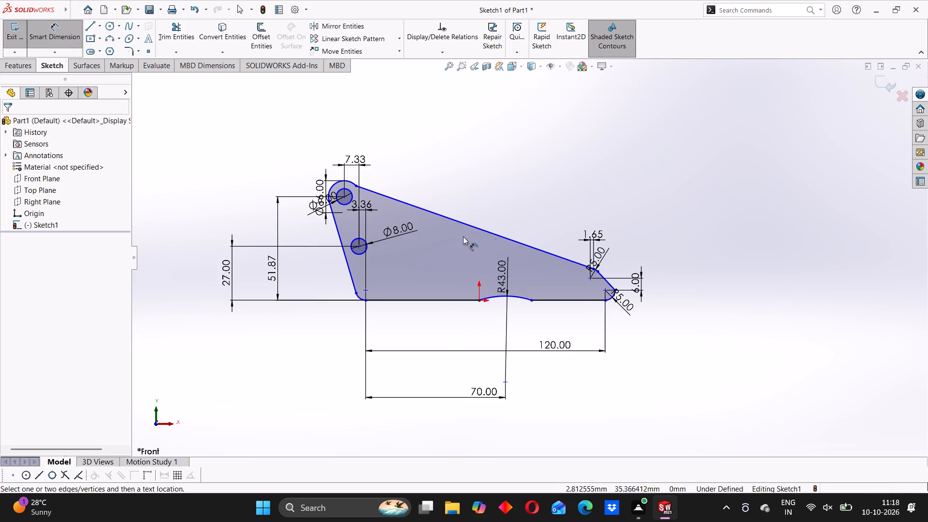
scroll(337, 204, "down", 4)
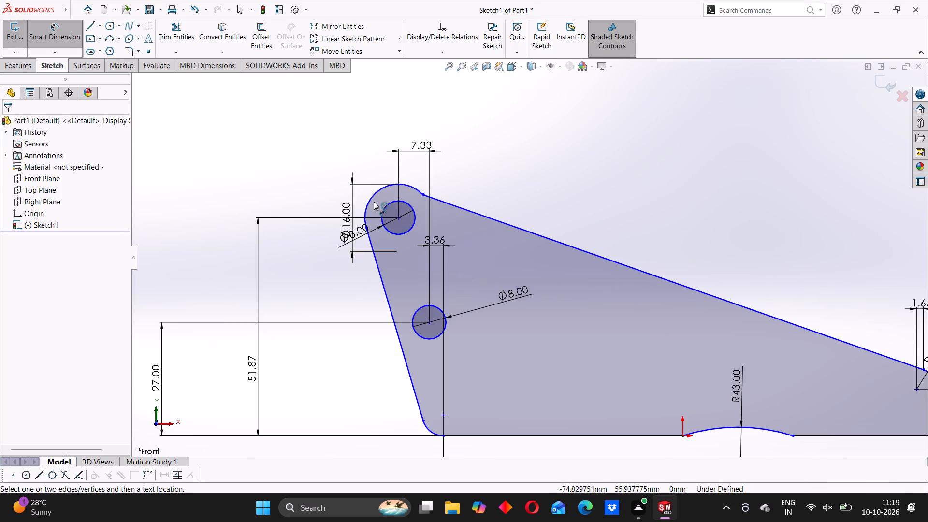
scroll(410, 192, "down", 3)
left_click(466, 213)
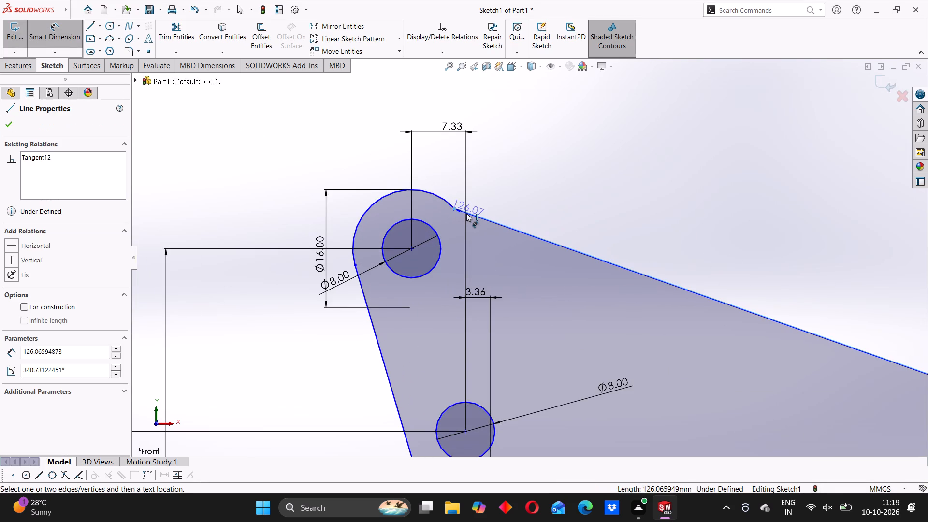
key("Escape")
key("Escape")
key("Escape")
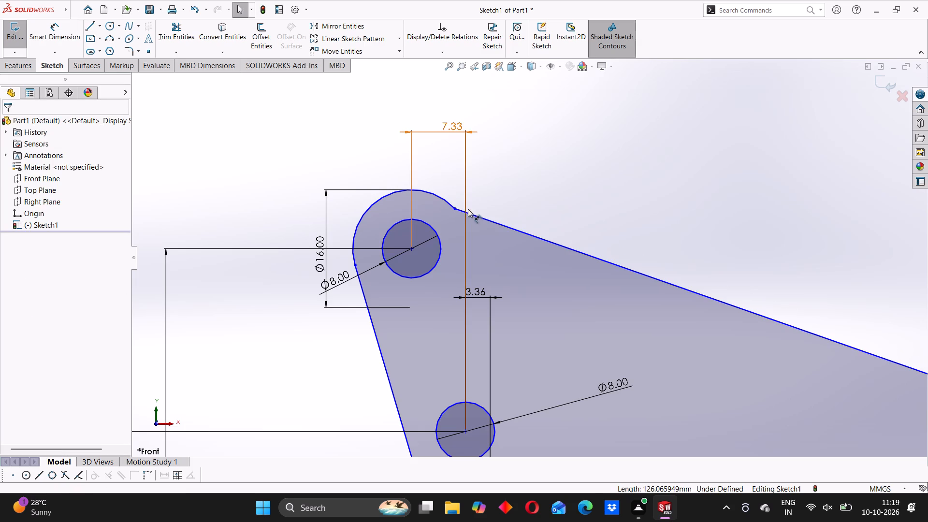
Make the long sloping line tangent to the 16 mm arc around the upper hole.
left_click(483, 216)
left_click(481, 216)
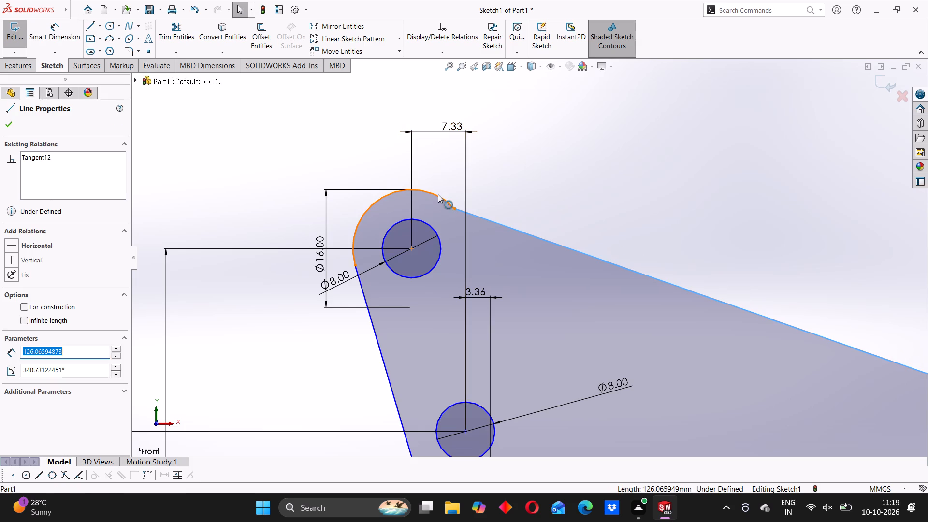
left_click(438, 194, "ctrl")
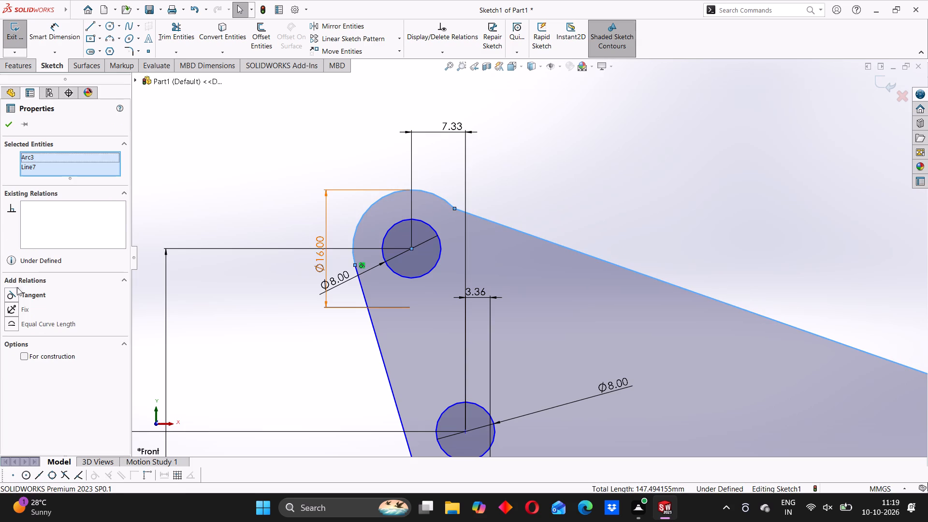
left_click(16, 291)
left_click(6, 126)
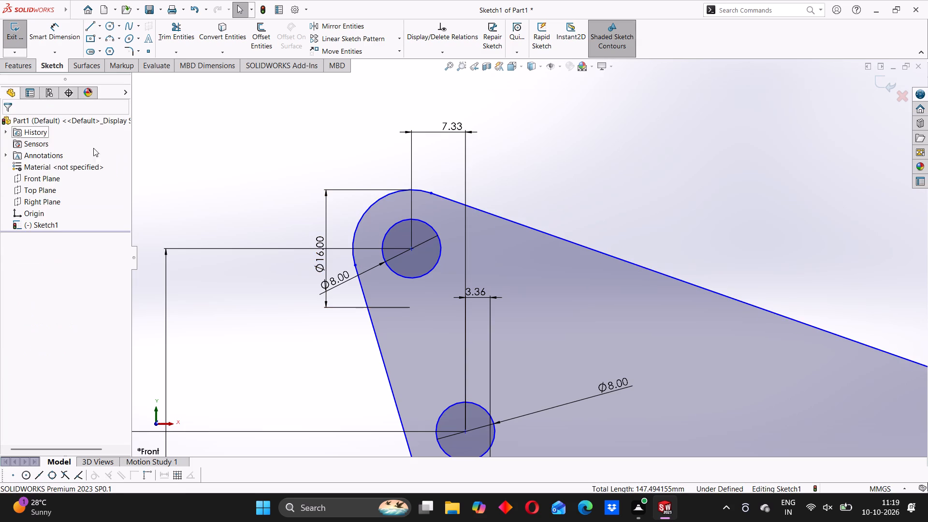
Dimension the vertical distance from the R43 arc's centre to the profile's bottom line as 30 mm.
scroll(625, 302, "up", 9)
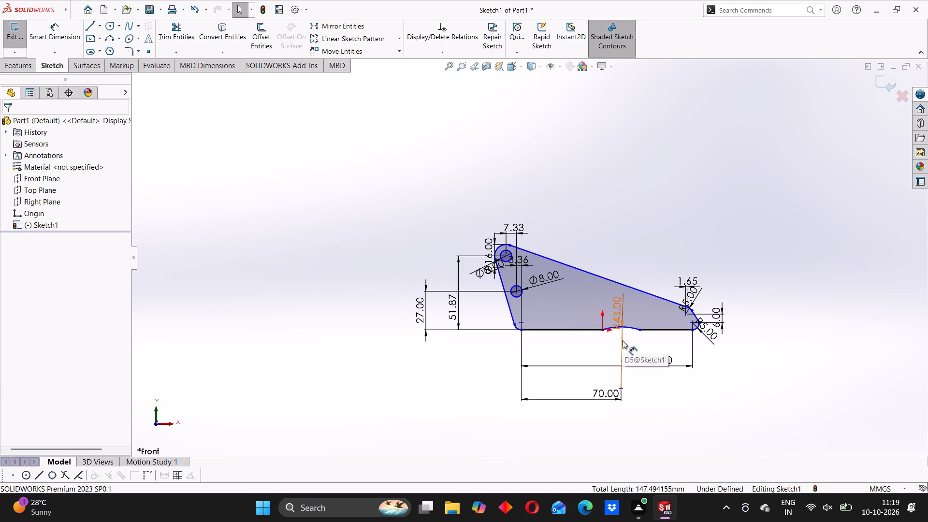
scroll(622, 343, "down", 2)
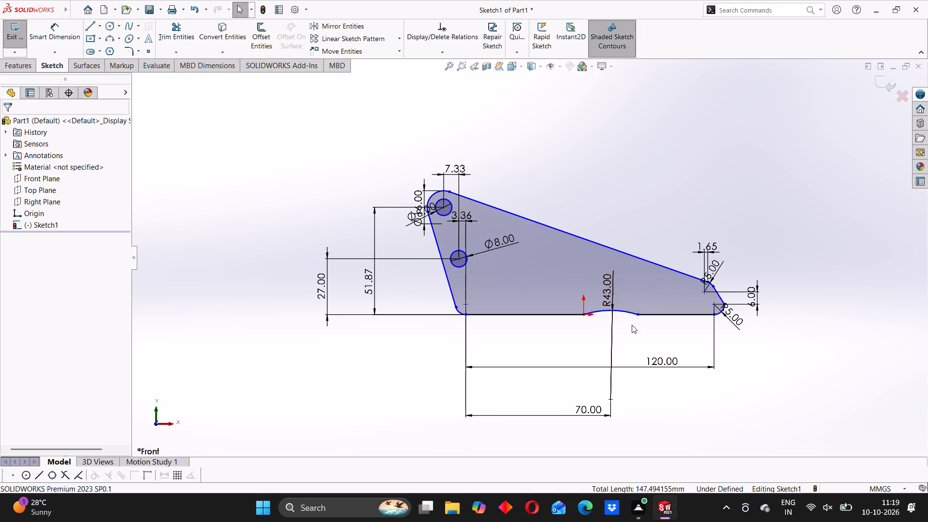
left_click(611, 397)
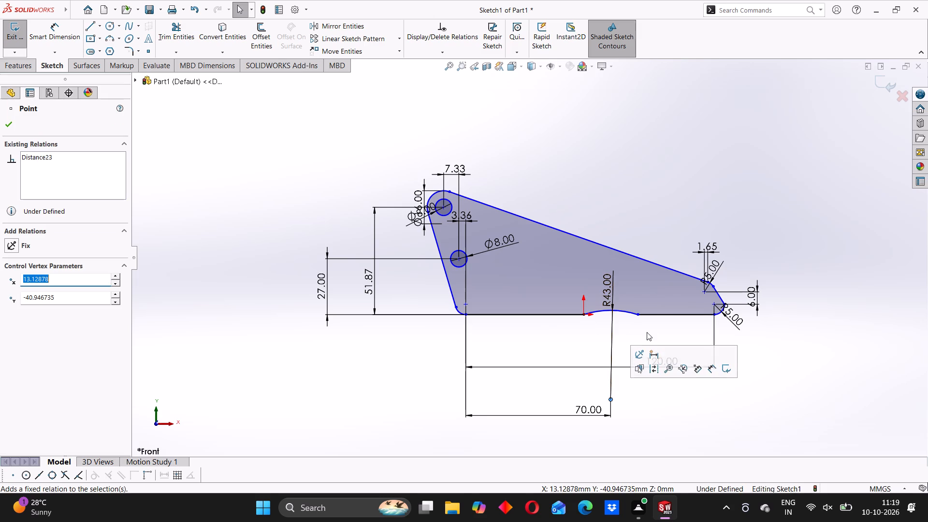
left_click(655, 315)
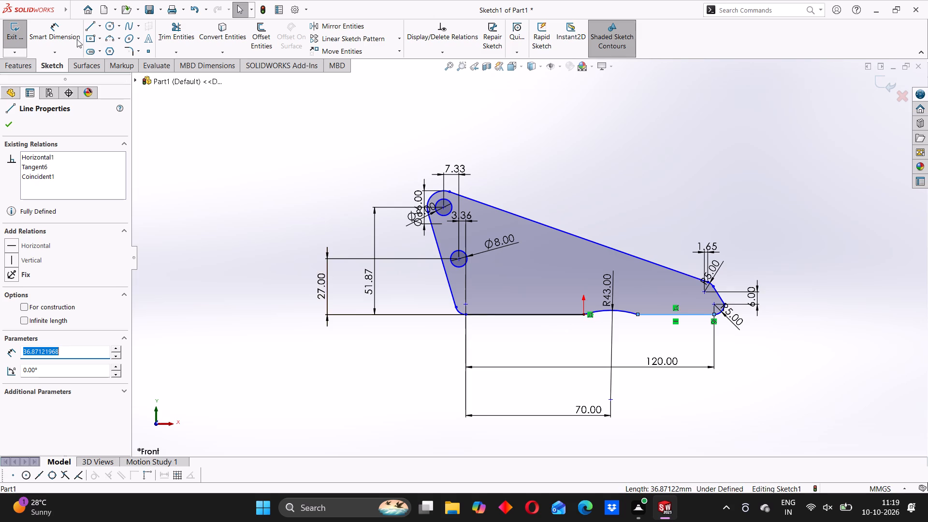
left_click(58, 29)
left_click(611, 400)
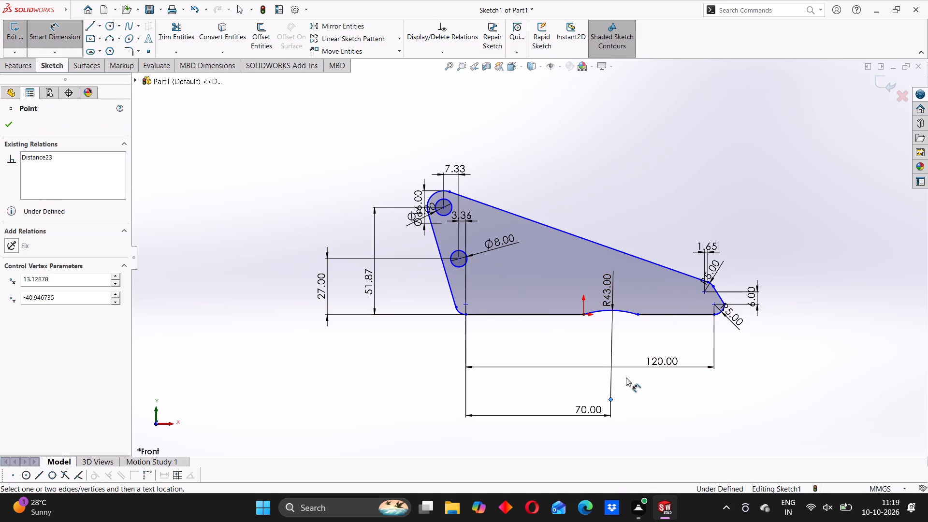
left_click(652, 314)
left_click(783, 317)
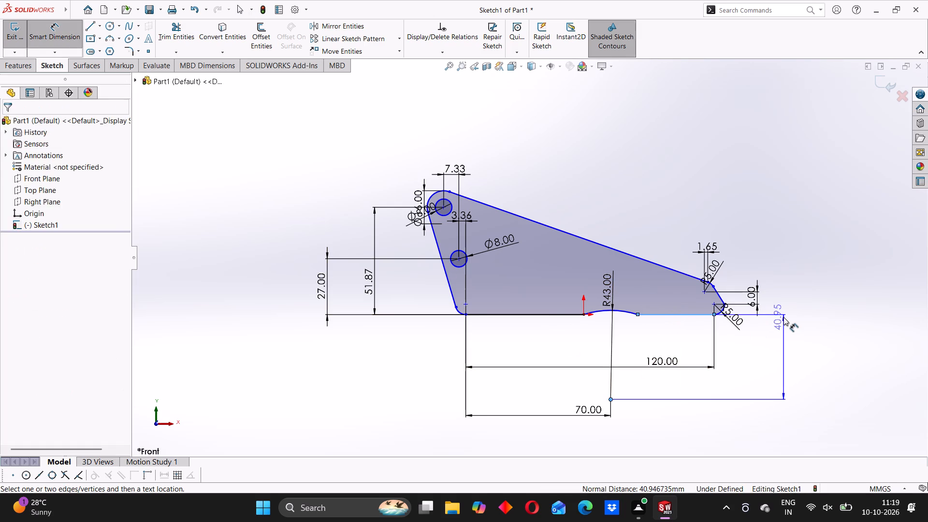
type("30")
key("Return")
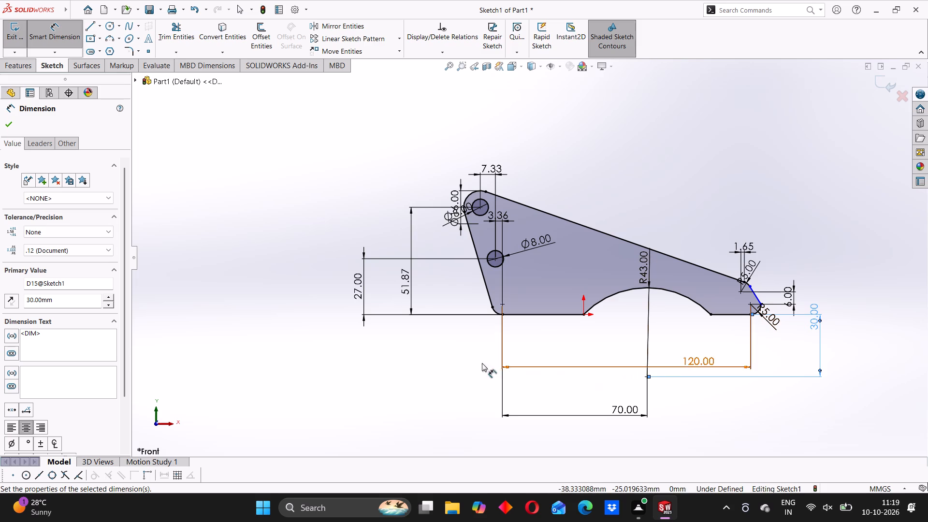
left_click(405, 367)
Make the short slanted line at the nose tangent to the lower R5 arc.
scroll(744, 309, "down", 5)
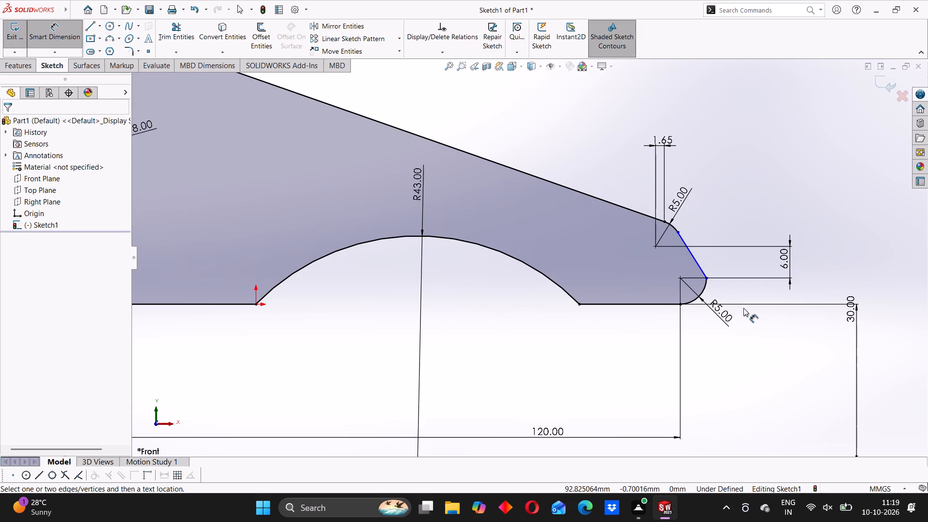
scroll(558, 326, "up", 6)
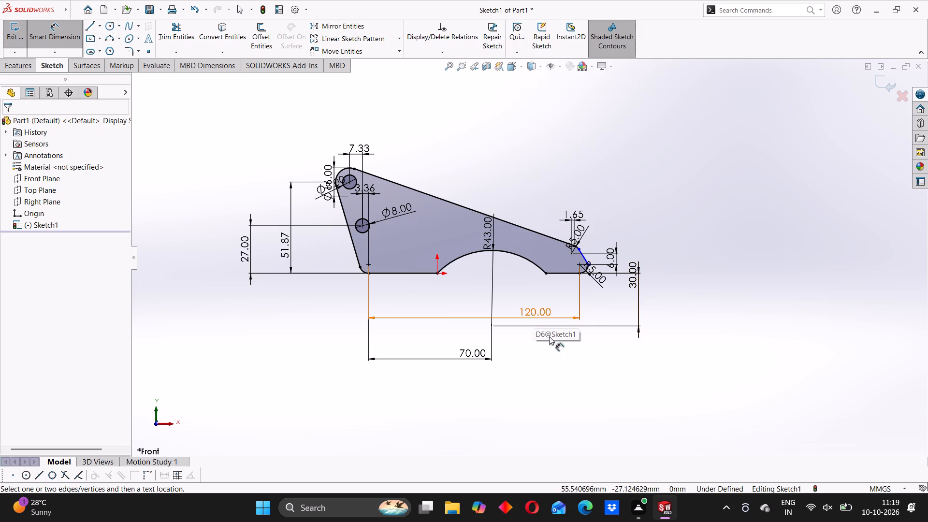
scroll(550, 241, "down", 2)
scroll(580, 265, "down", 5)
left_click(615, 211)
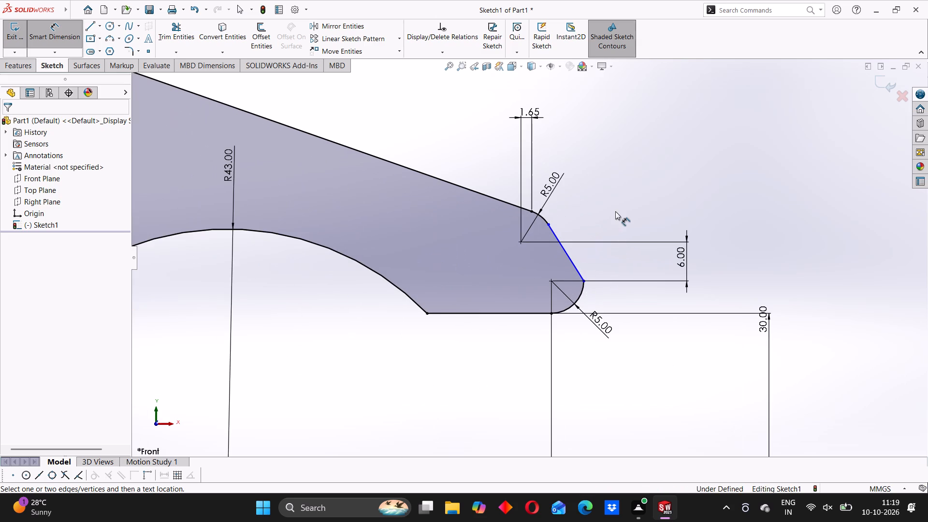
left_click(565, 253)
key("Escape")
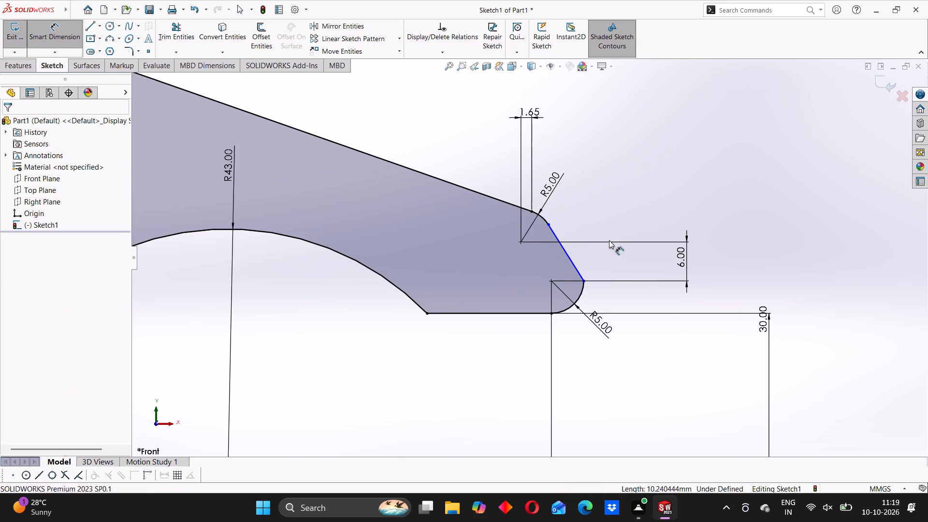
key("Escape")
left_click(571, 264)
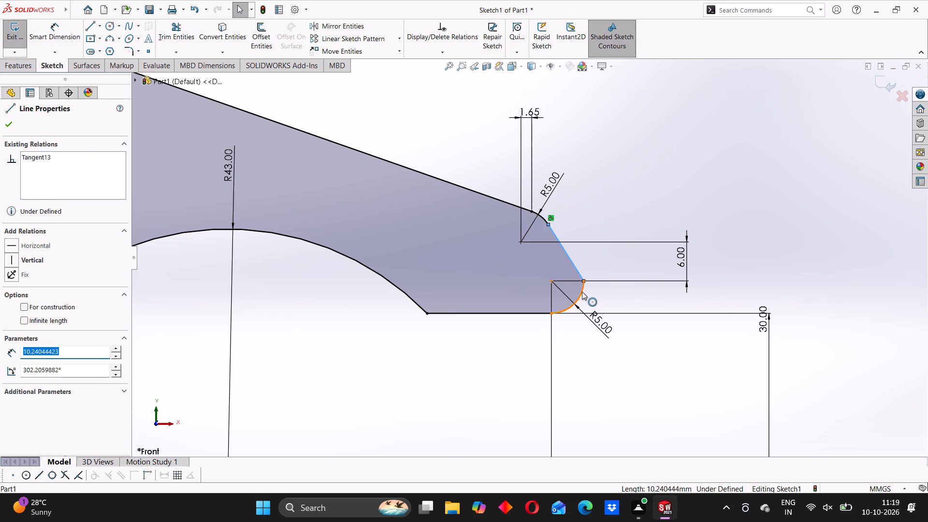
left_click(582, 291, "ctrl")
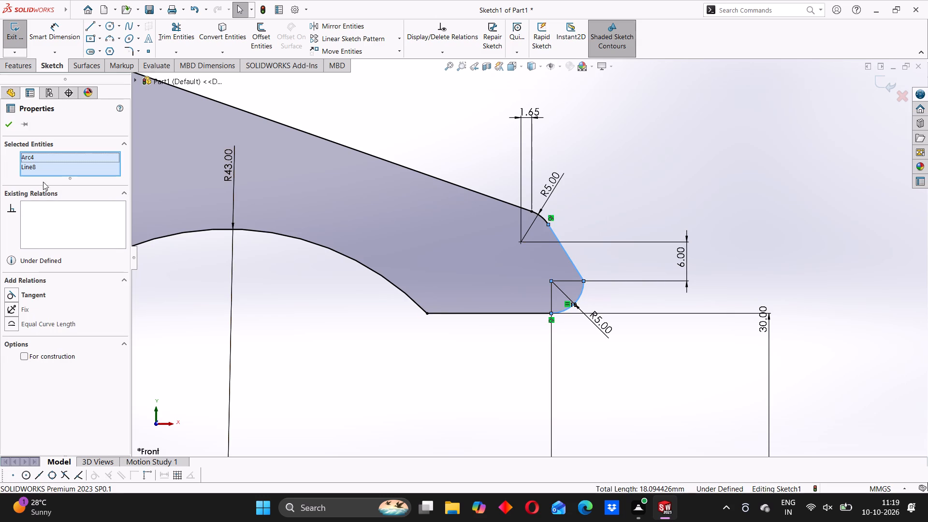
left_click(13, 295)
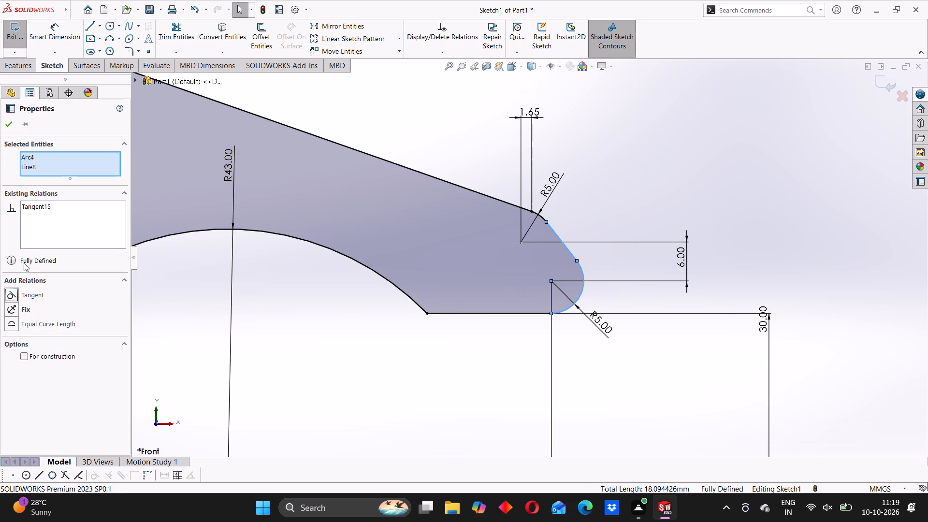
left_click(12, 125)
Extrude the finished profile as a boss with the Mid Plane end condition and a depth of 40 mm.
scroll(506, 249, "up", 3)
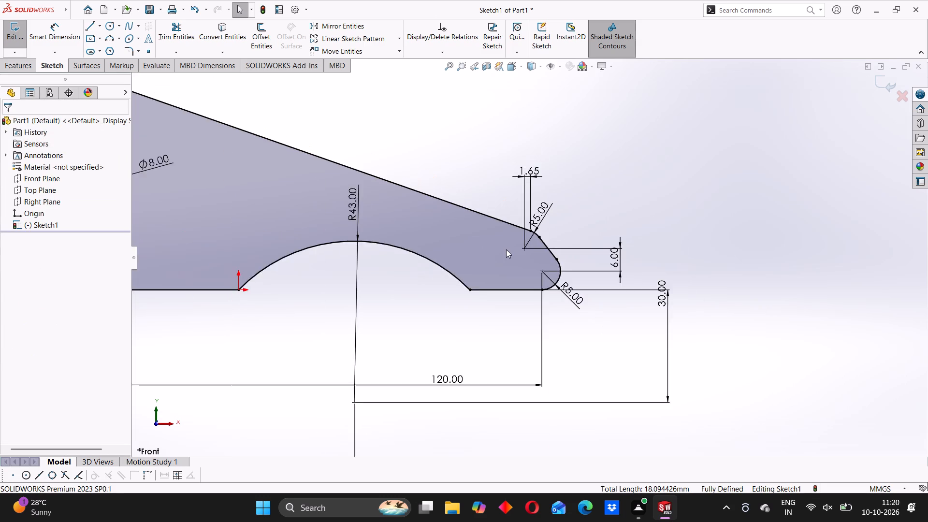
scroll(506, 249, "up", 6)
left_click(342, 293)
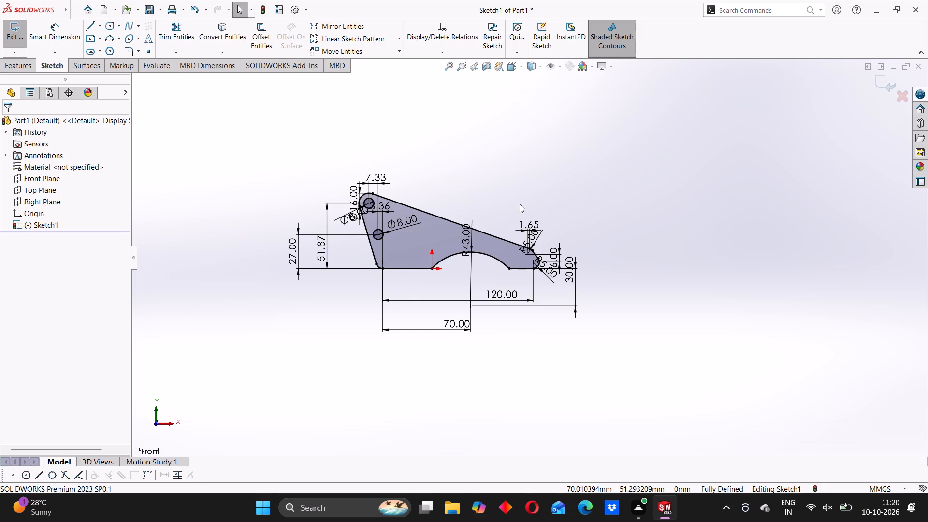
scroll(599, 246, "up", 2)
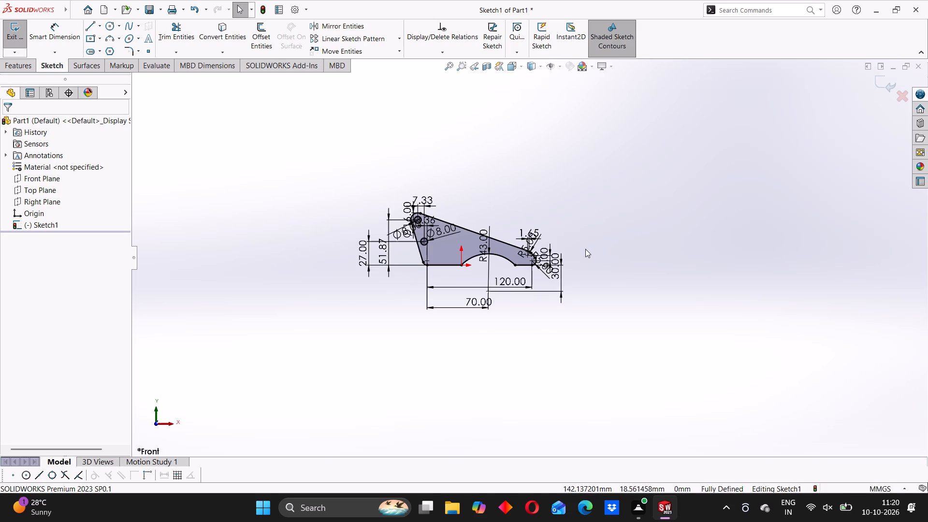
middle_click_drag(572, 318, 512, 349)
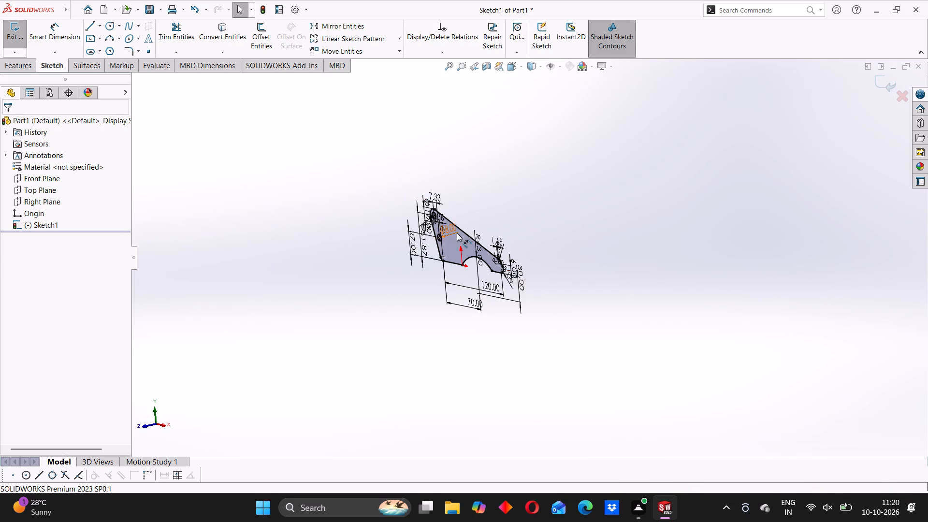
scroll(457, 233, "down", 4)
middle_click_drag(543, 242, 522, 263)
middle_click_drag(522, 263, 526, 285)
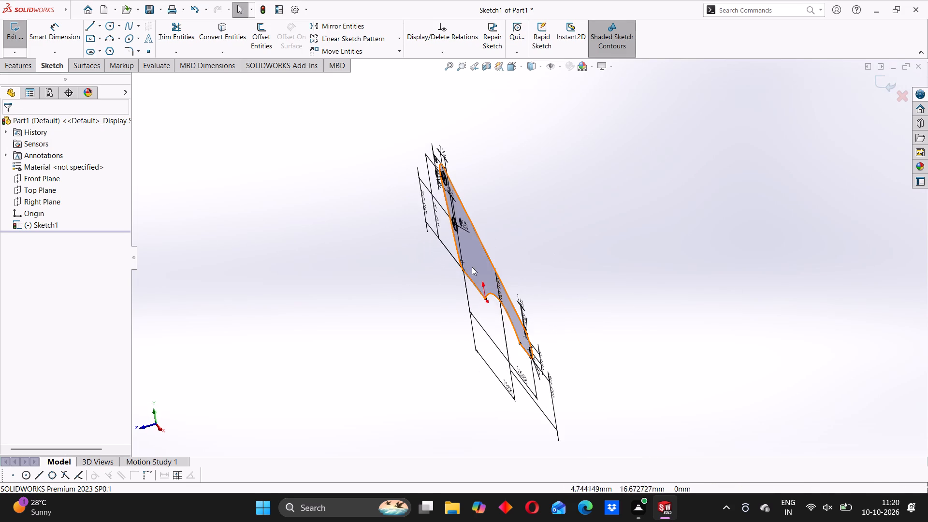
scroll(468, 236, "down", 3)
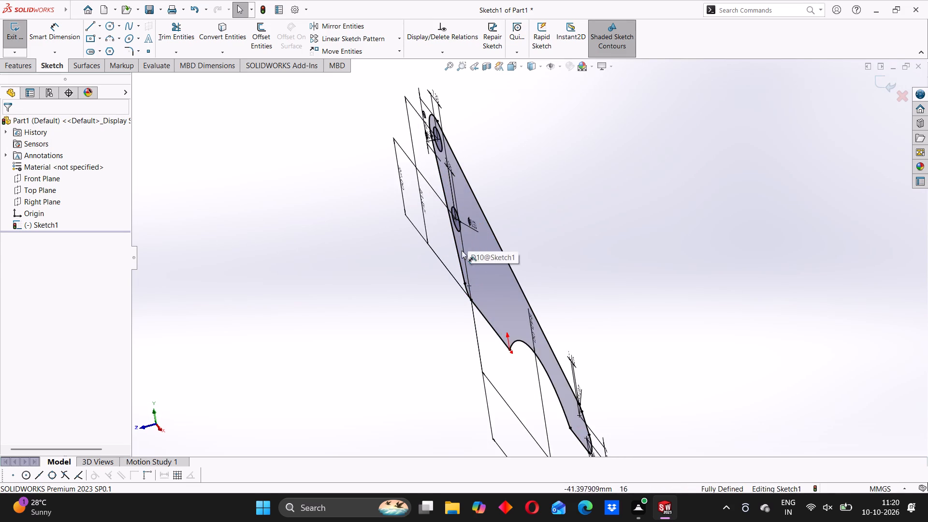
middle_click_drag(462, 250, 515, 235)
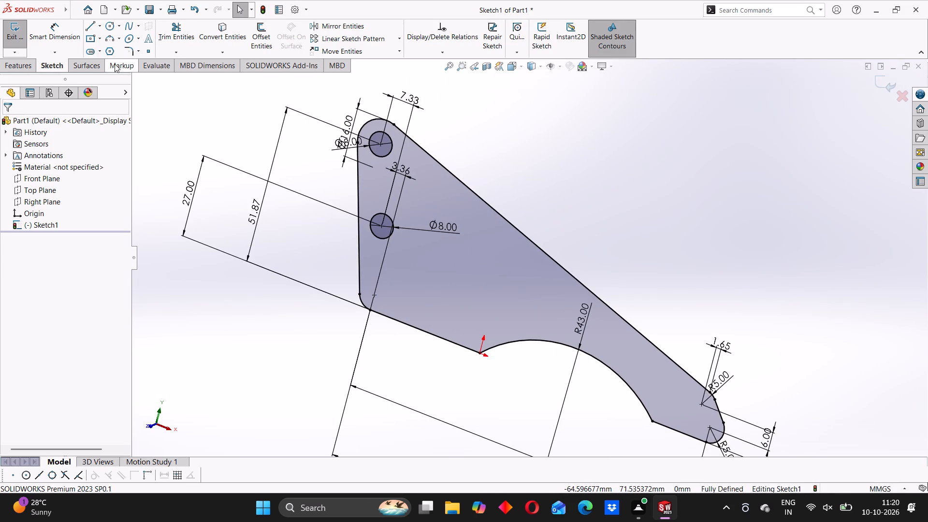
left_click(19, 68)
left_click(26, 34)
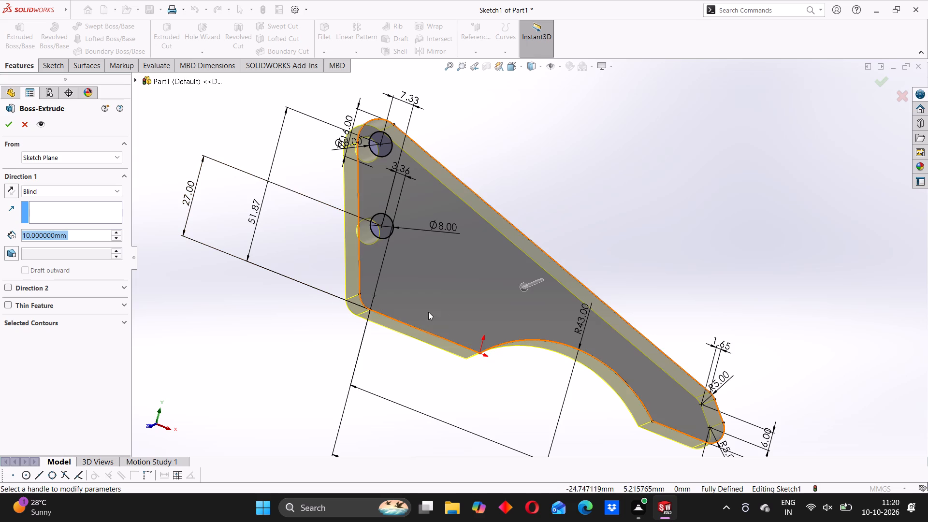
scroll(555, 291, "up", 3)
middle_click_drag(566, 221, 548, 255)
middle_click_drag(507, 229, 518, 241)
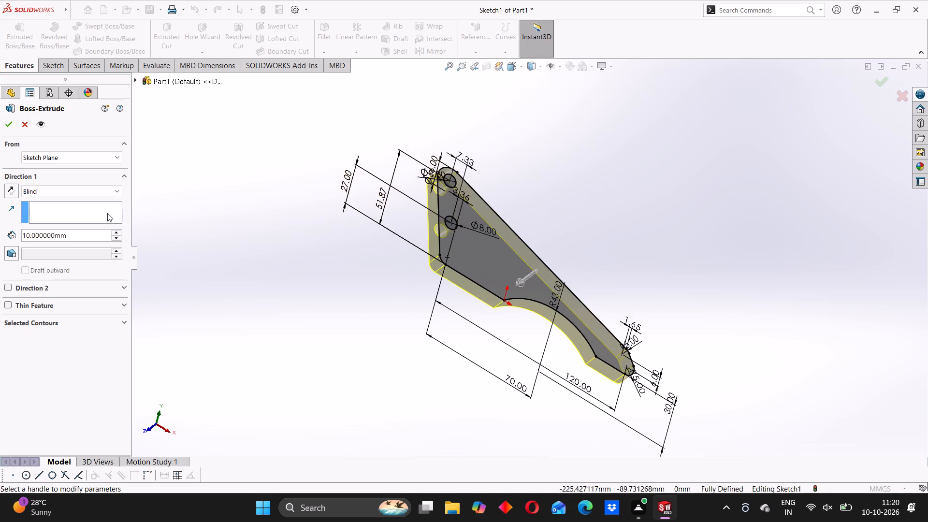
left_click(85, 191)
left_click(40, 242)
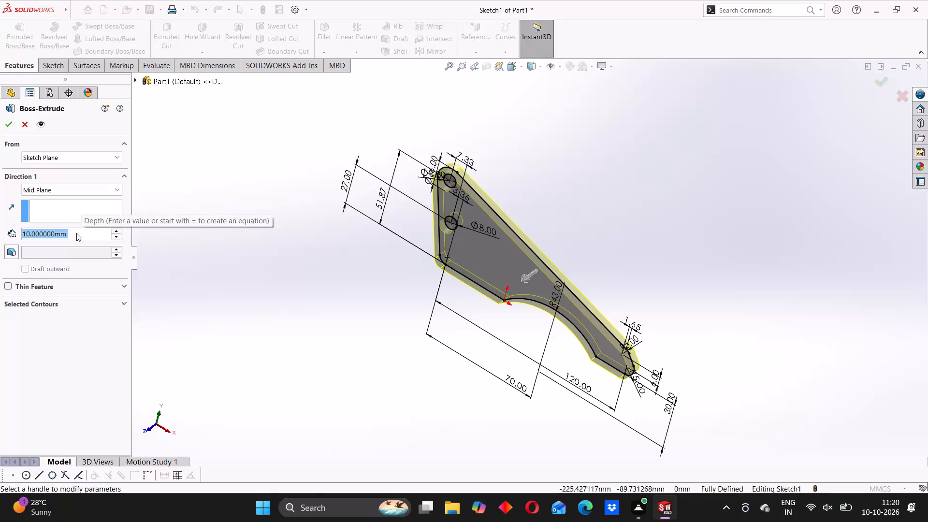
type("40")
key("Return")
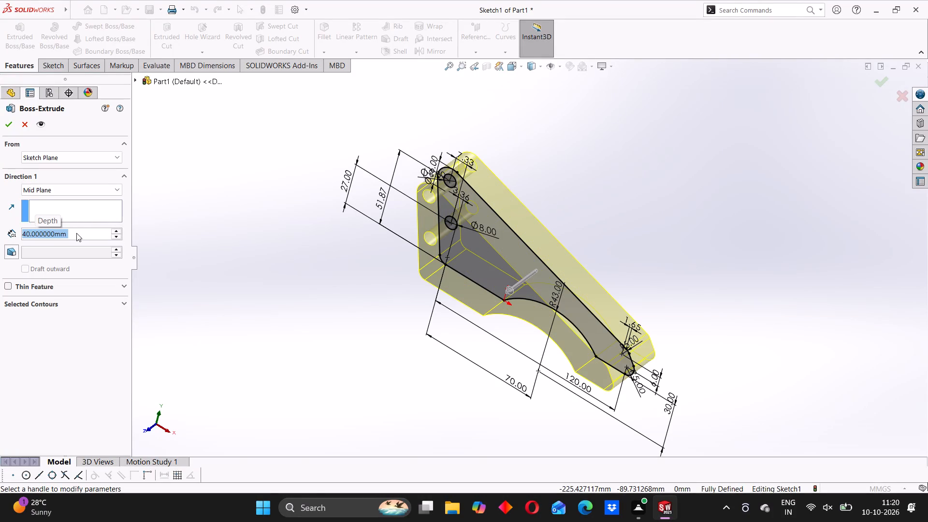
left_click(10, 124)
Examine the extruded gripper body from several angles, including its pivot-hole end and underside.
scroll(553, 263, "up", 1)
left_click(362, 293)
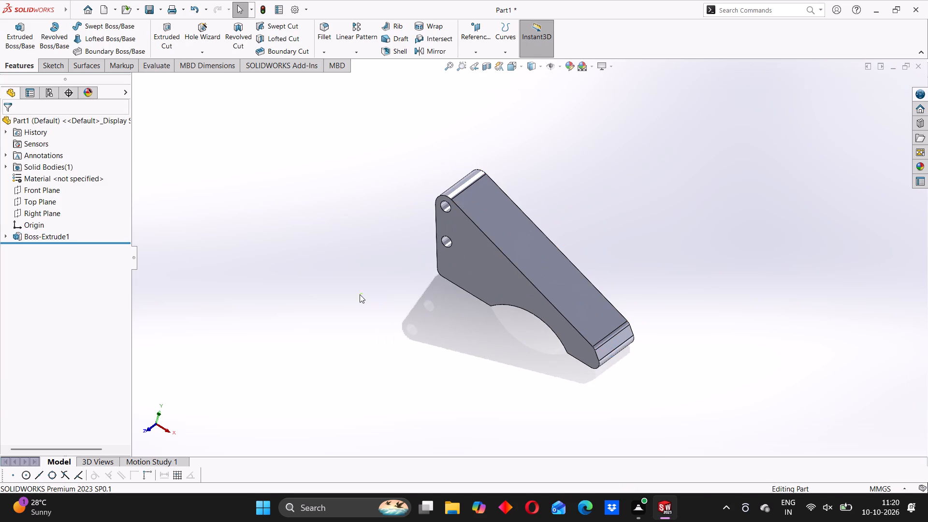
middle_click_drag(498, 275, 501, 236)
middle_click_drag(469, 285, 496, 242)
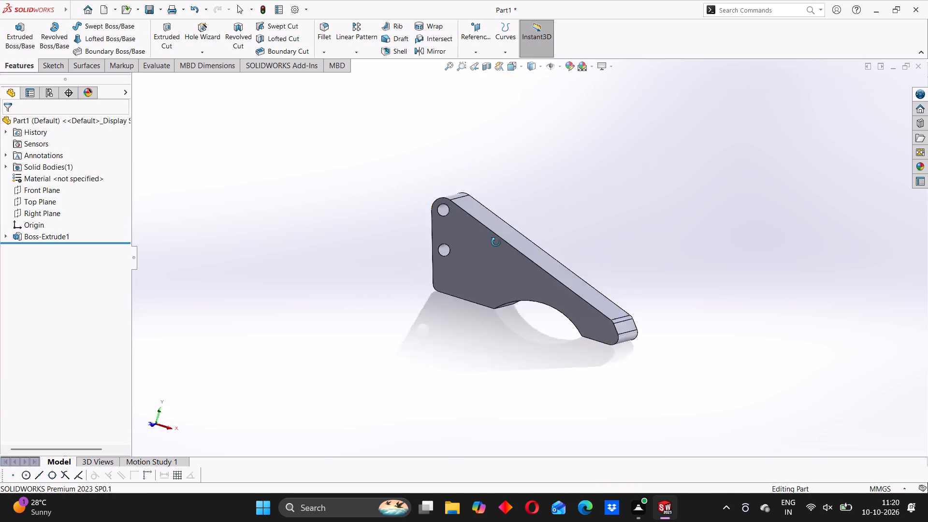
middle_click_drag(496, 242, 515, 222)
middle_click_drag(454, 240, 447, 306)
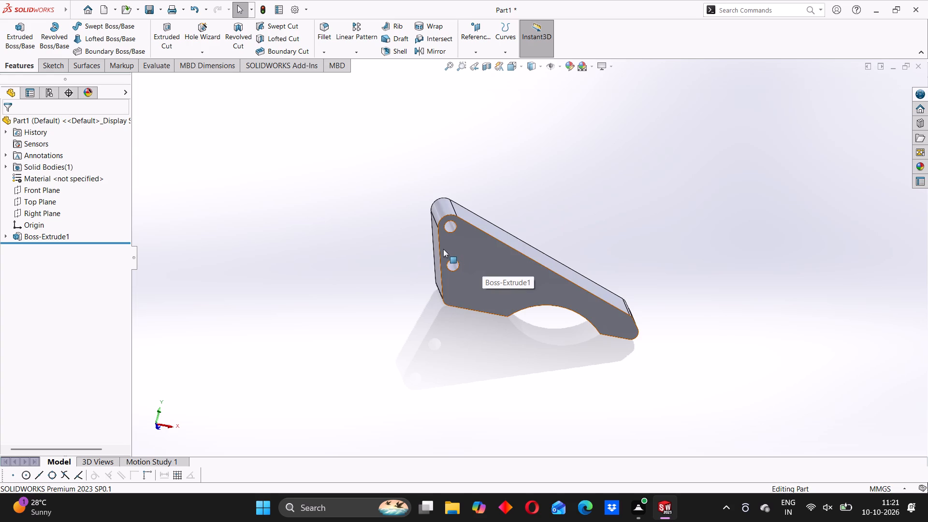
middle_click_drag(420, 230, 429, 244)
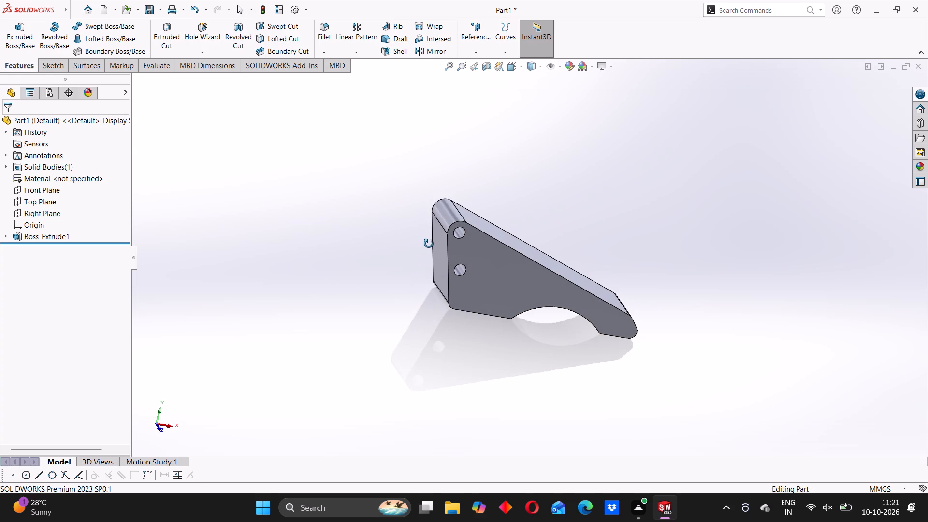
middle_click_drag(429, 244, 429, 244)
middle_click_drag(425, 235, 426, 186)
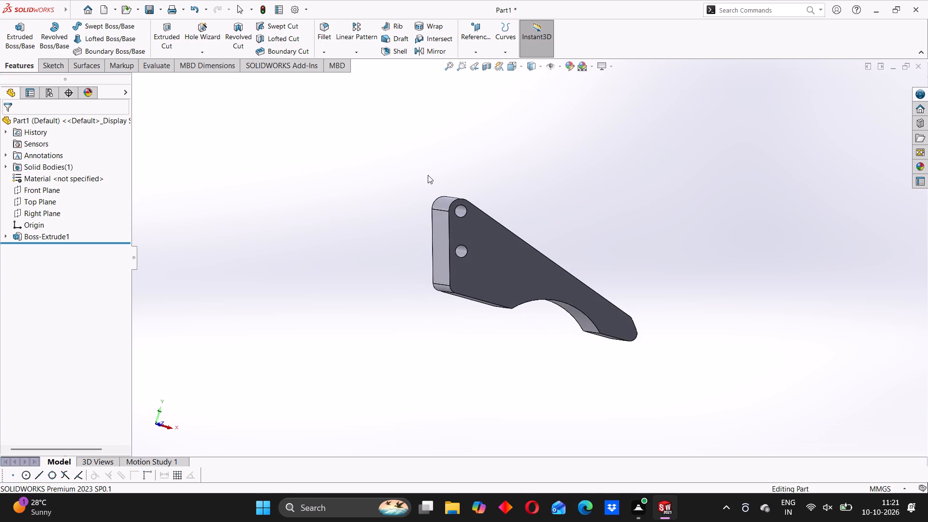
middle_click_drag(477, 282, 467, 287)
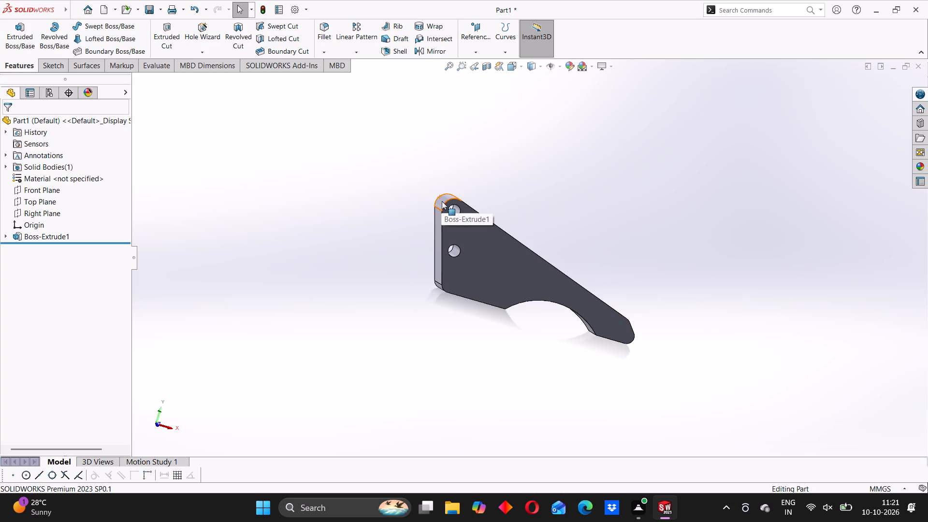
scroll(467, 198, "up", 1)
middle_click_drag(456, 192, 471, 209)
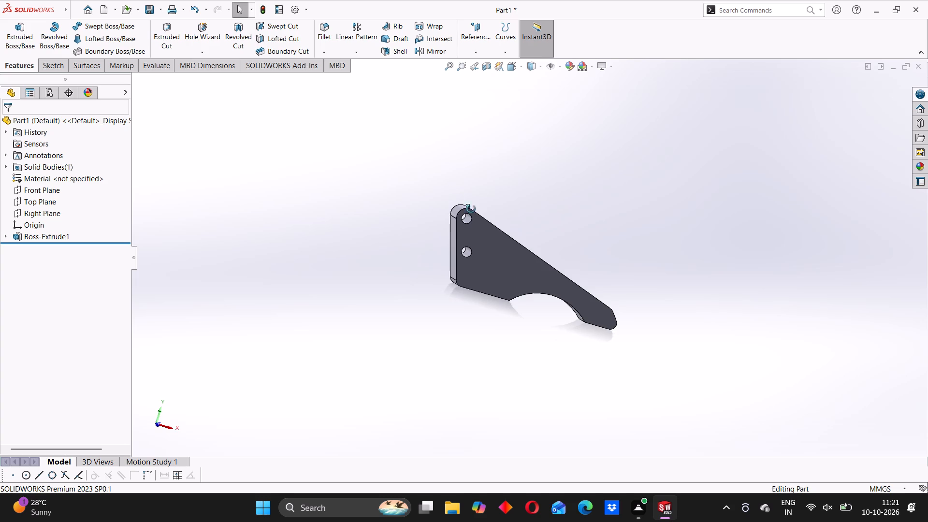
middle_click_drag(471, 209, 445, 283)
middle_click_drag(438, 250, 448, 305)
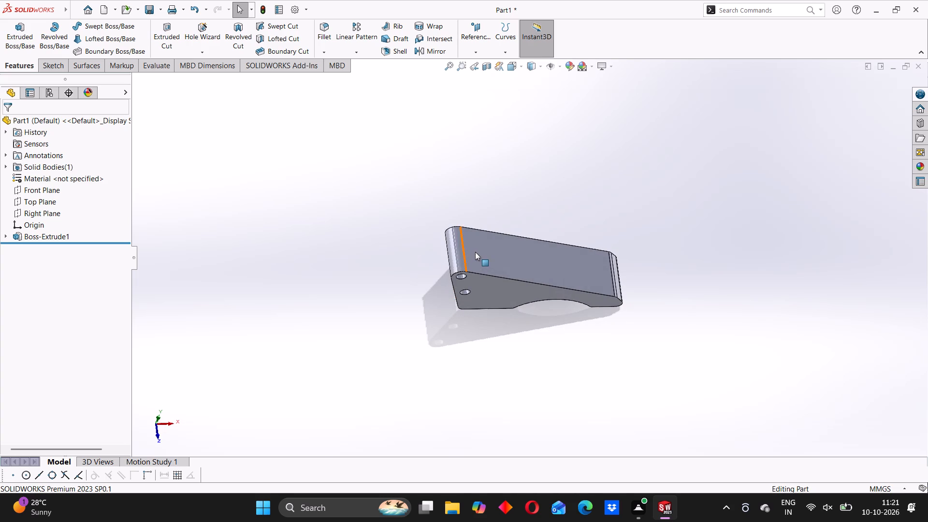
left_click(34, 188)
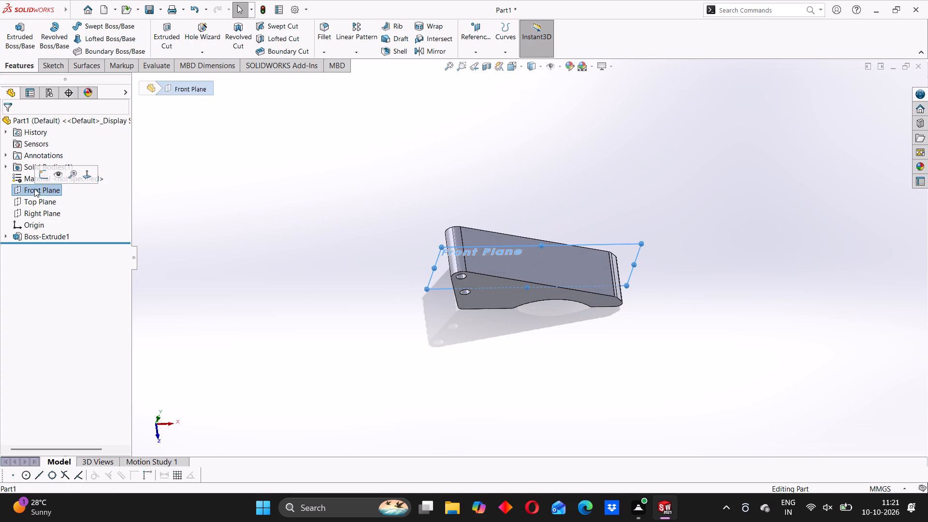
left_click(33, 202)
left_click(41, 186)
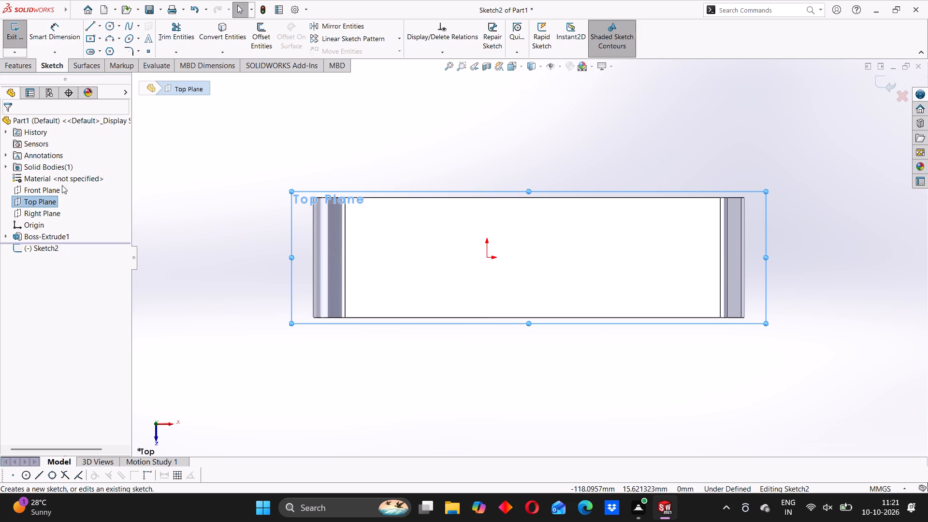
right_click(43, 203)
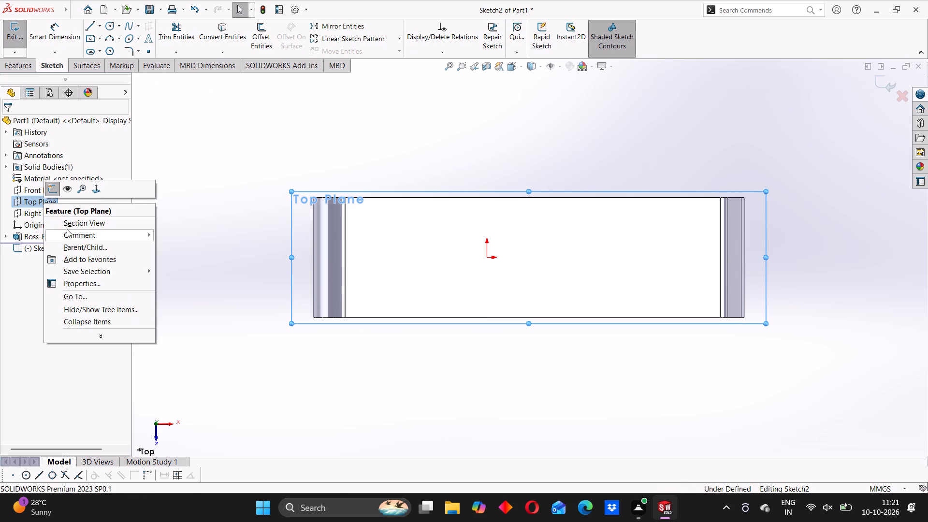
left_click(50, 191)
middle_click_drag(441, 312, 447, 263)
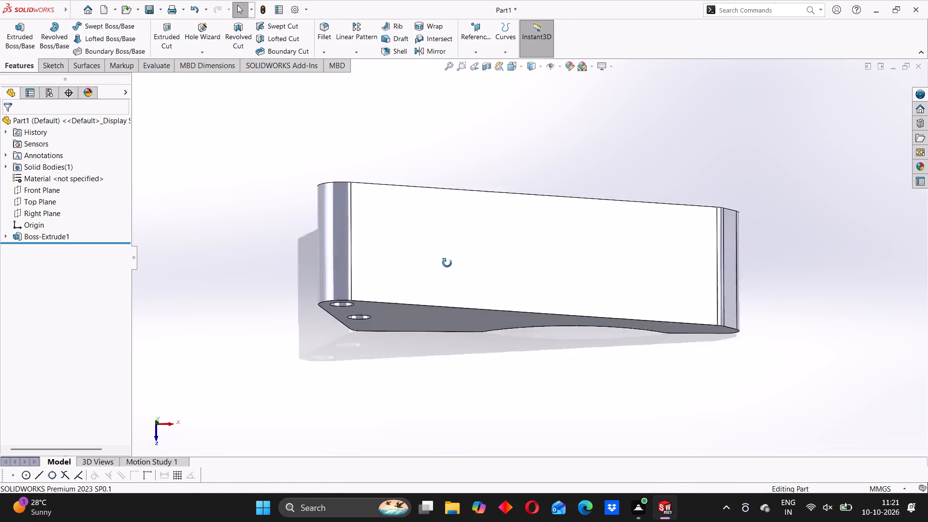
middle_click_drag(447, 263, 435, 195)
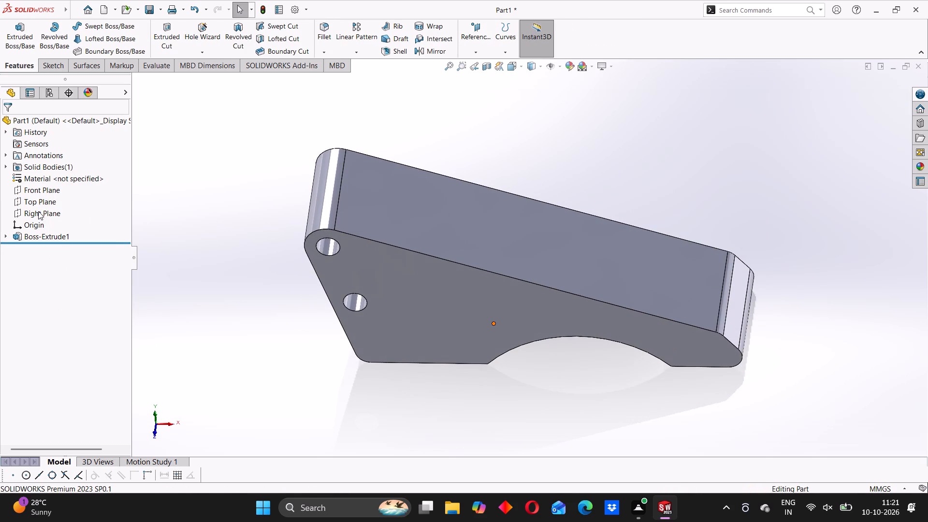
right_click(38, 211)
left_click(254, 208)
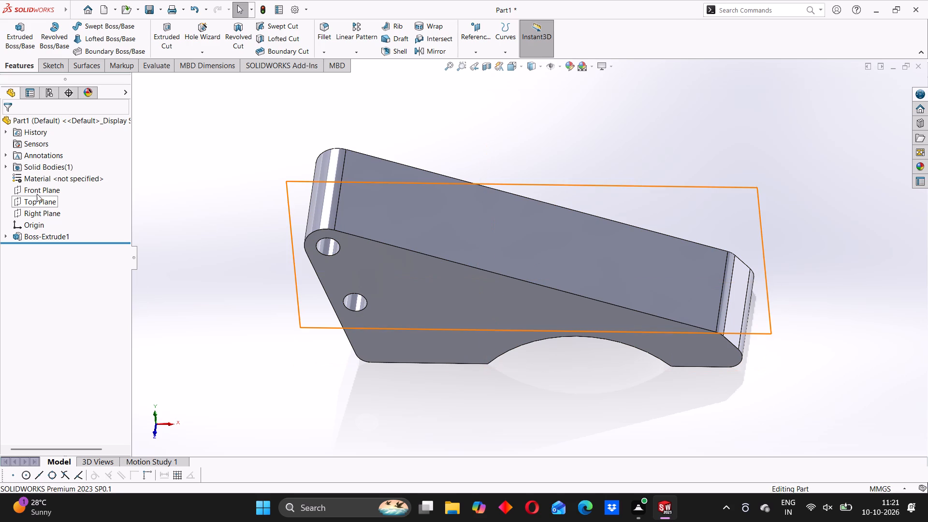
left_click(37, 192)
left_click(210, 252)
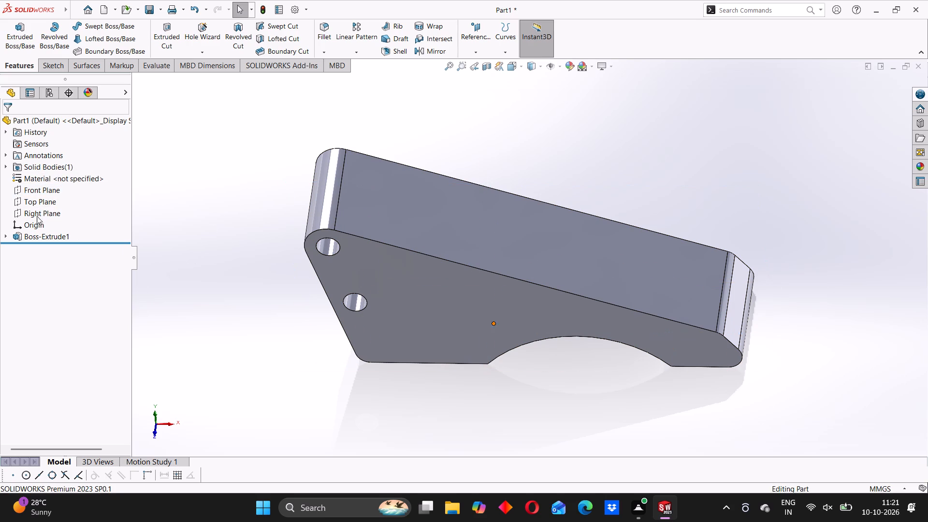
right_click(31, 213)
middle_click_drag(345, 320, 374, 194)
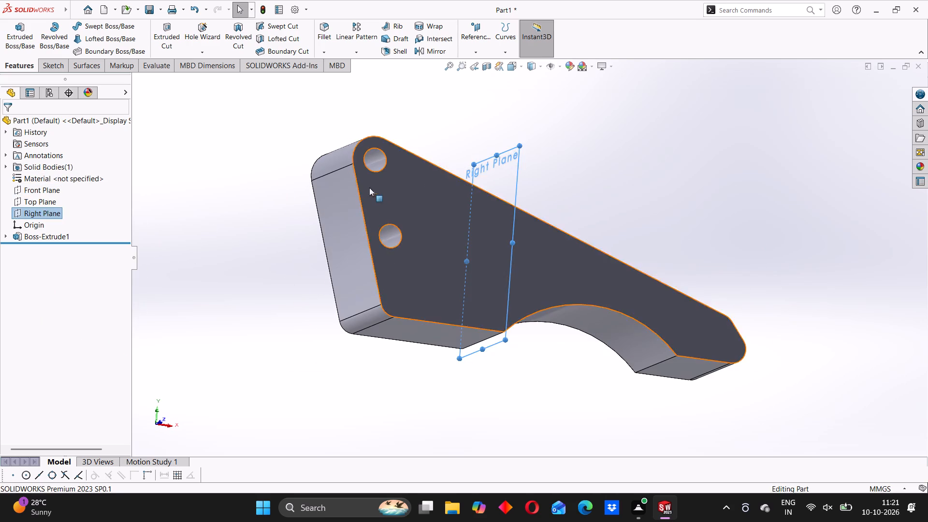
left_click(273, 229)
On the flat bottom face beside the arc cutout, sketch a rectangle about 27 by 20 mm, its end side centred on the pivot-end edge.
middle_click_drag(381, 324, 398, 214)
left_click(439, 241)
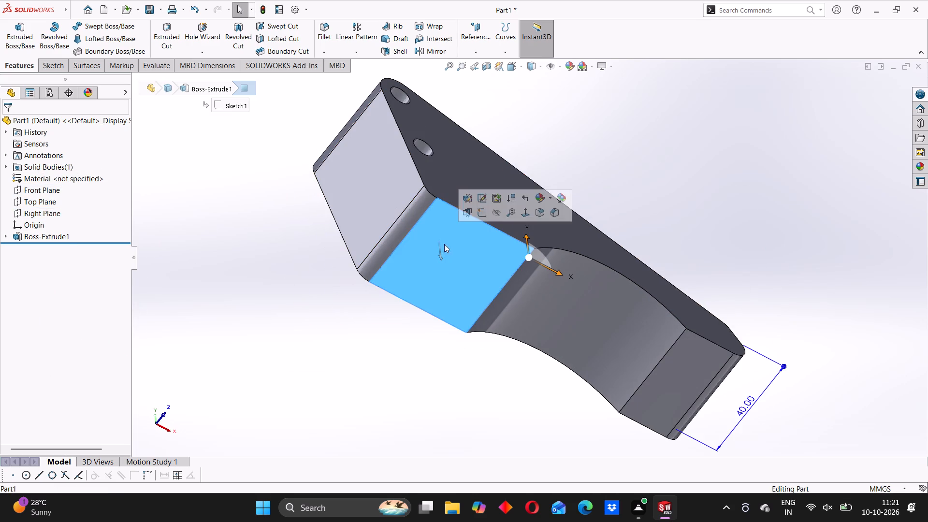
left_click(478, 212)
left_click(239, 207)
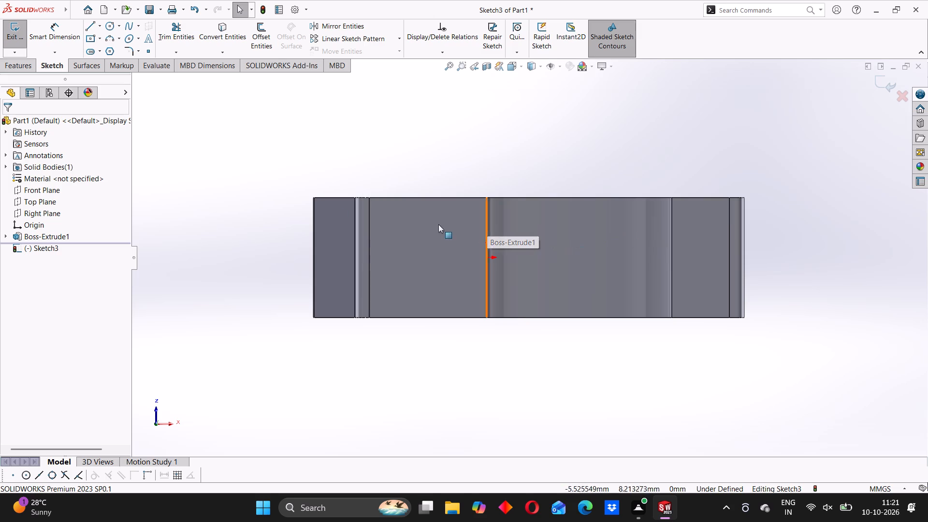
left_click(92, 26)
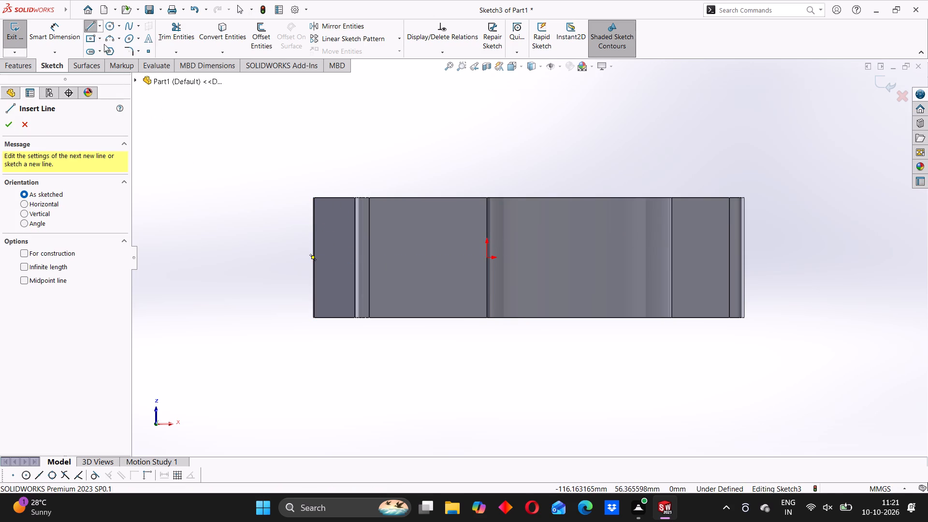
left_click(101, 29)
left_click(120, 62)
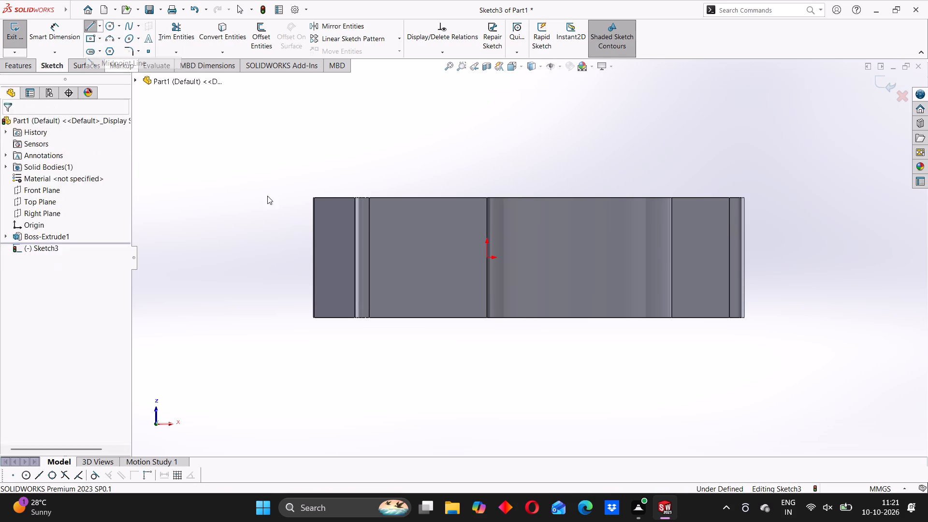
left_click(314, 257)
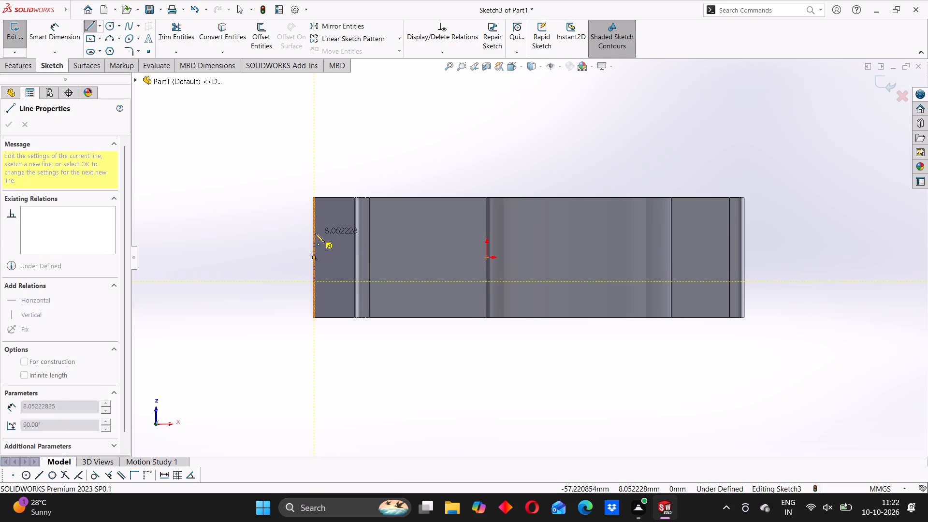
left_click(314, 228)
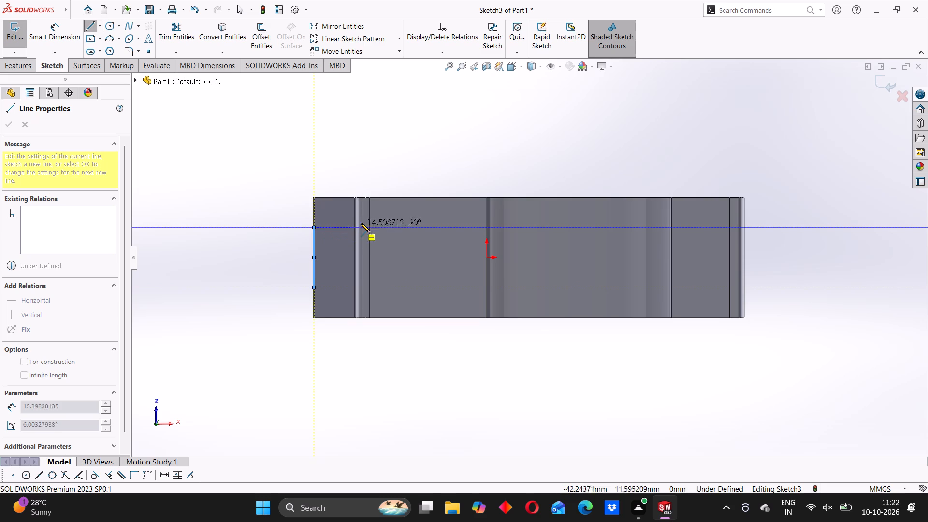
left_click(395, 228)
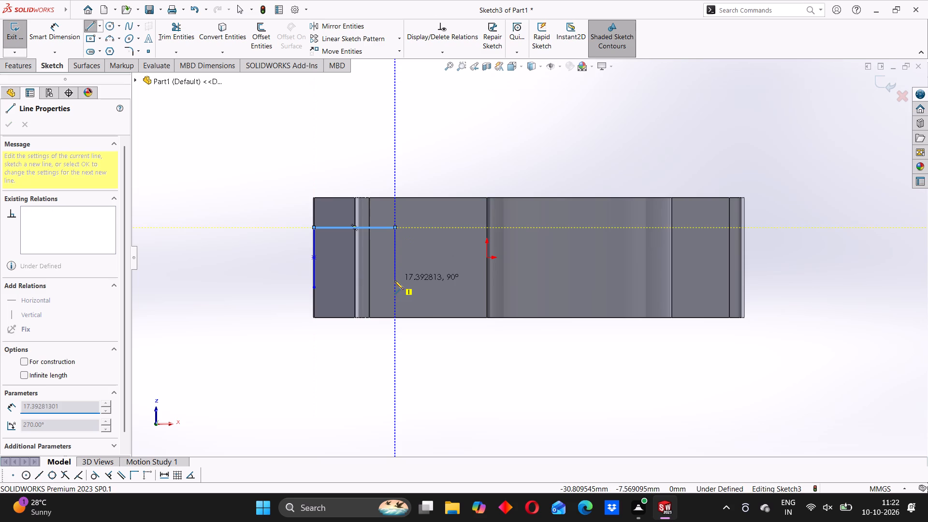
left_click(395, 287)
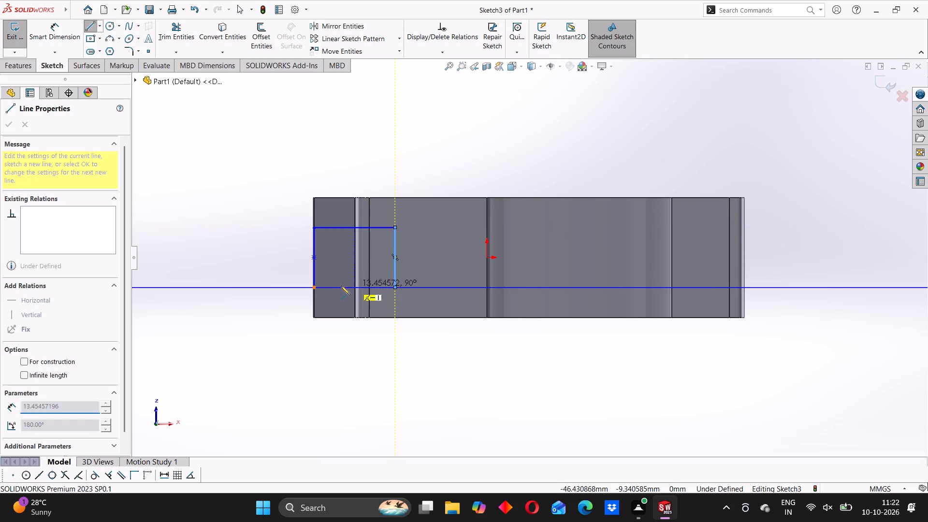
left_click(314, 289)
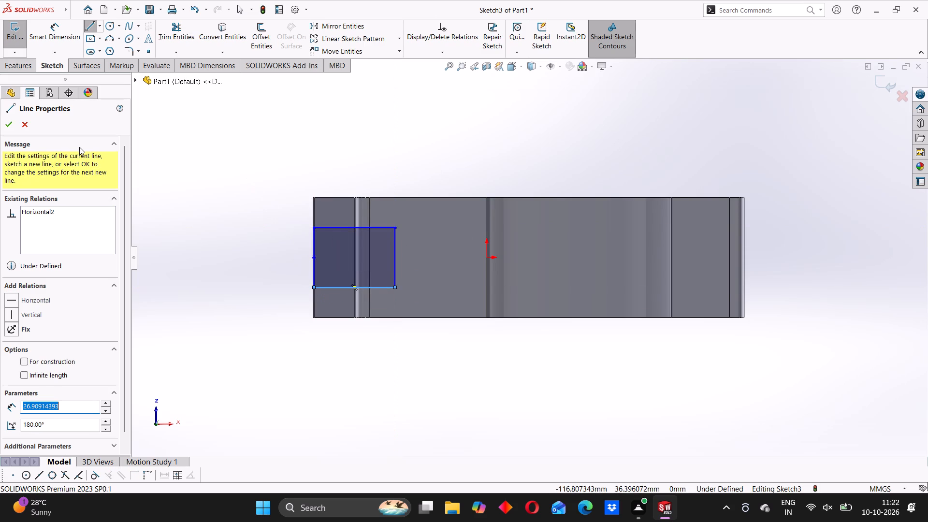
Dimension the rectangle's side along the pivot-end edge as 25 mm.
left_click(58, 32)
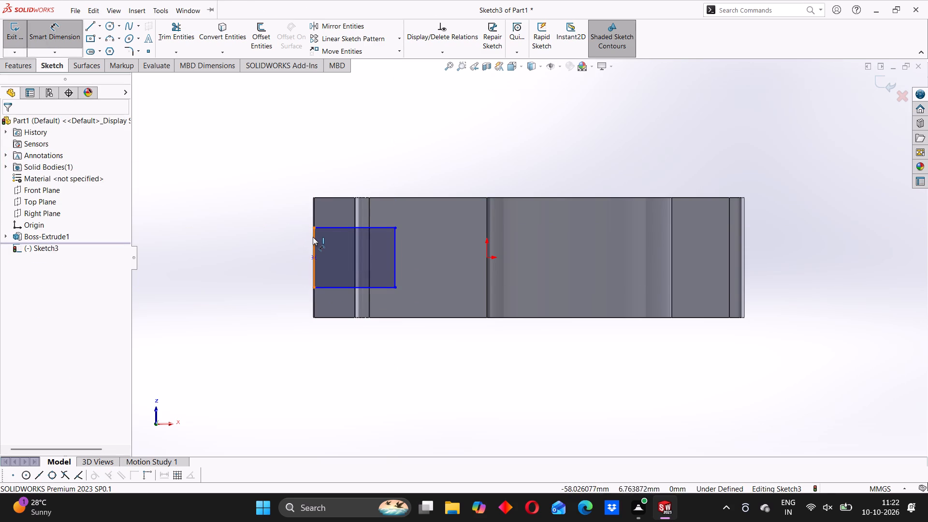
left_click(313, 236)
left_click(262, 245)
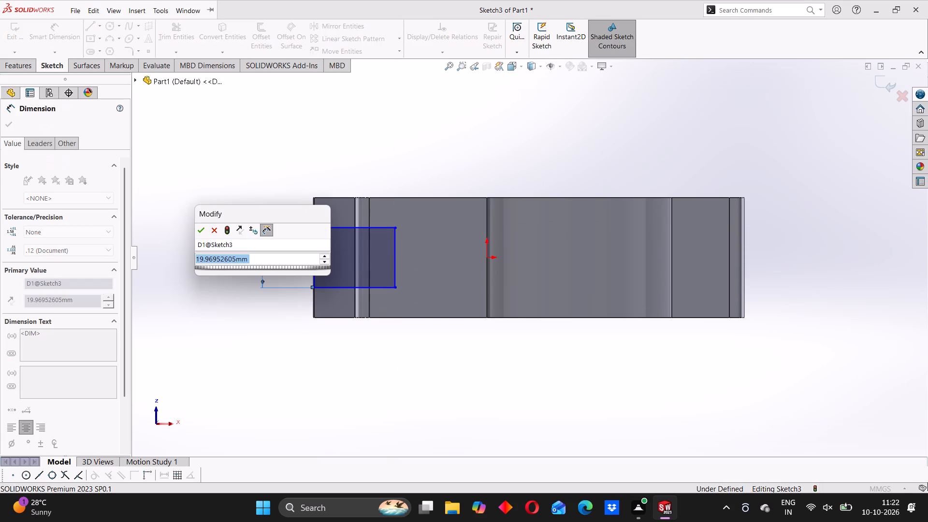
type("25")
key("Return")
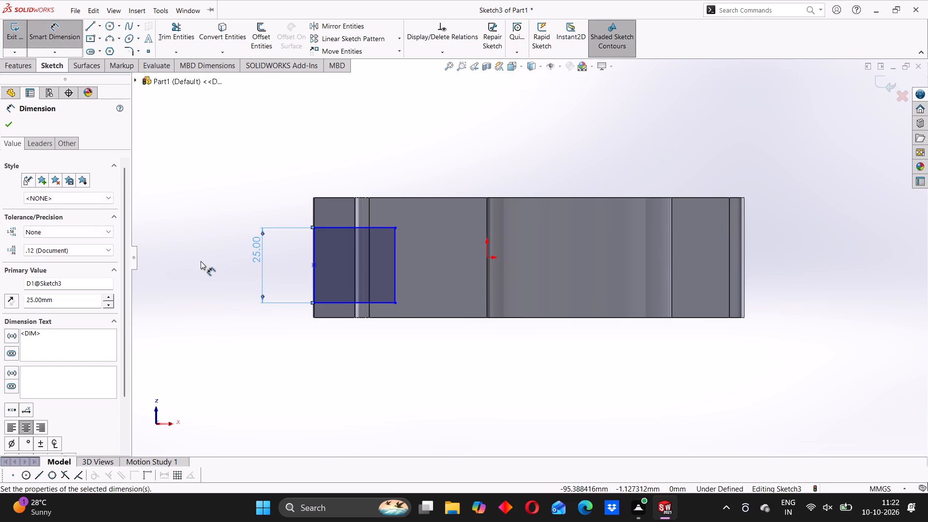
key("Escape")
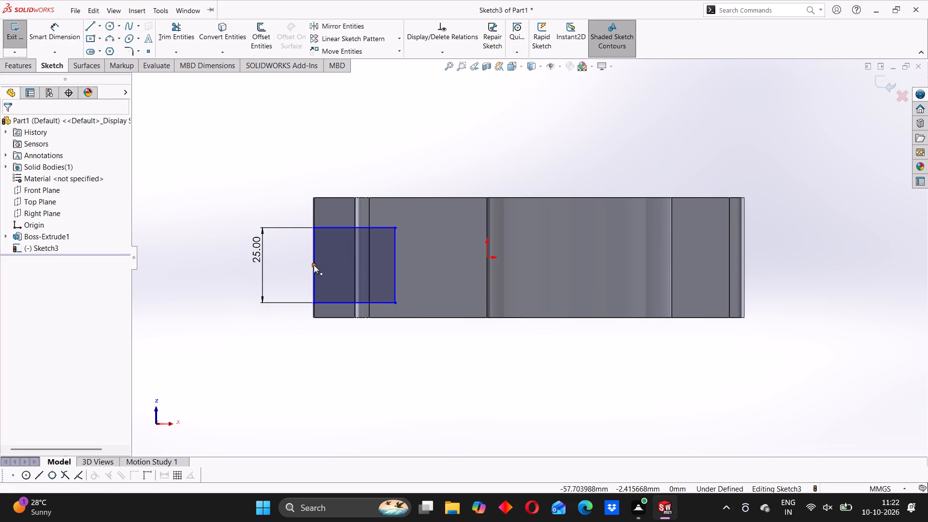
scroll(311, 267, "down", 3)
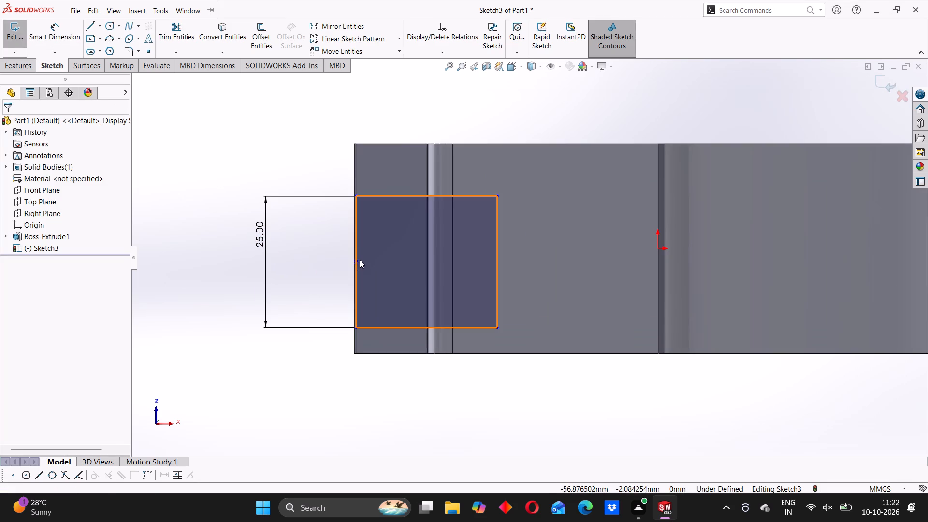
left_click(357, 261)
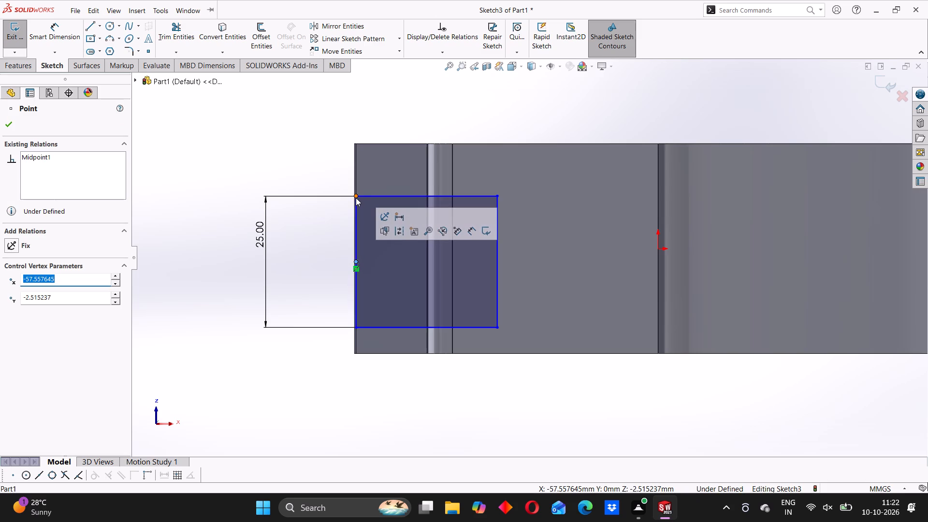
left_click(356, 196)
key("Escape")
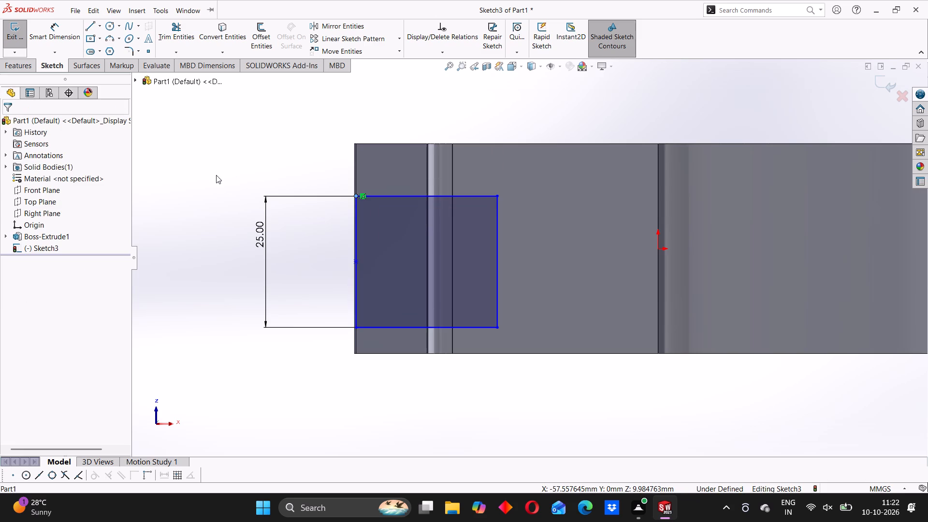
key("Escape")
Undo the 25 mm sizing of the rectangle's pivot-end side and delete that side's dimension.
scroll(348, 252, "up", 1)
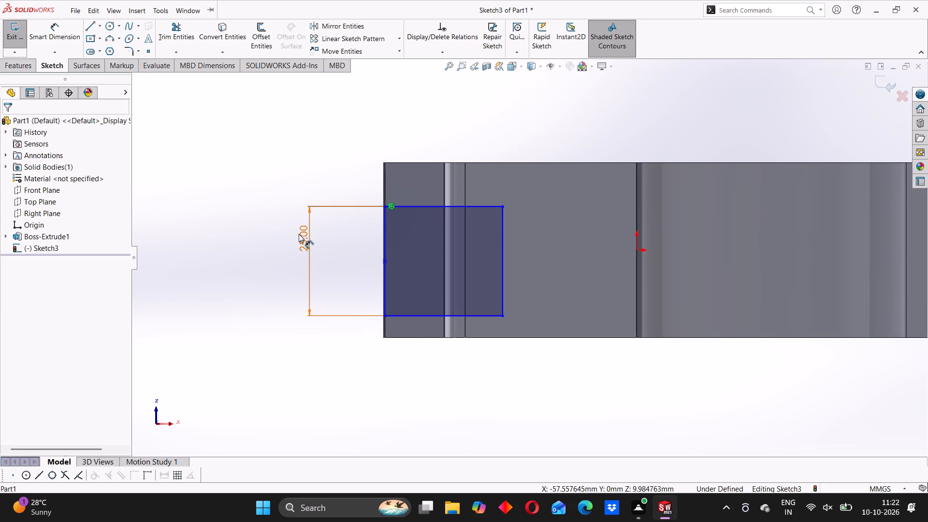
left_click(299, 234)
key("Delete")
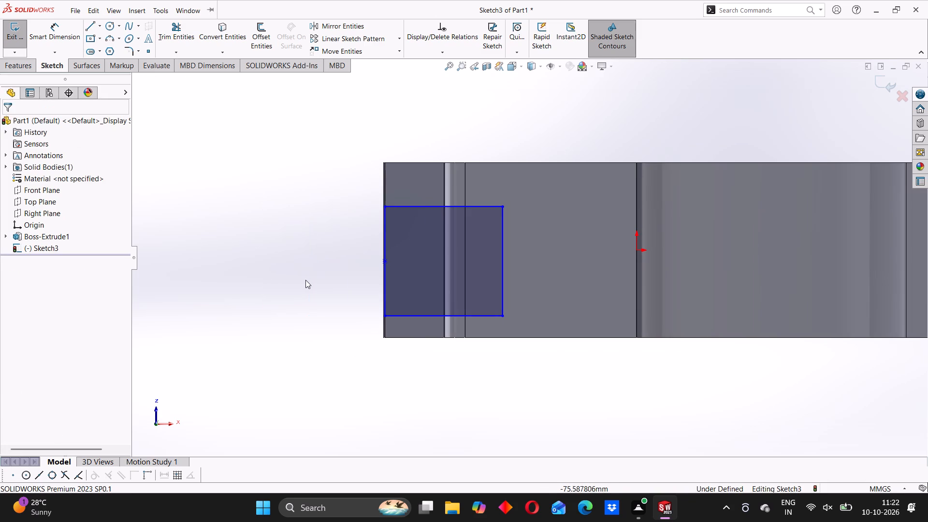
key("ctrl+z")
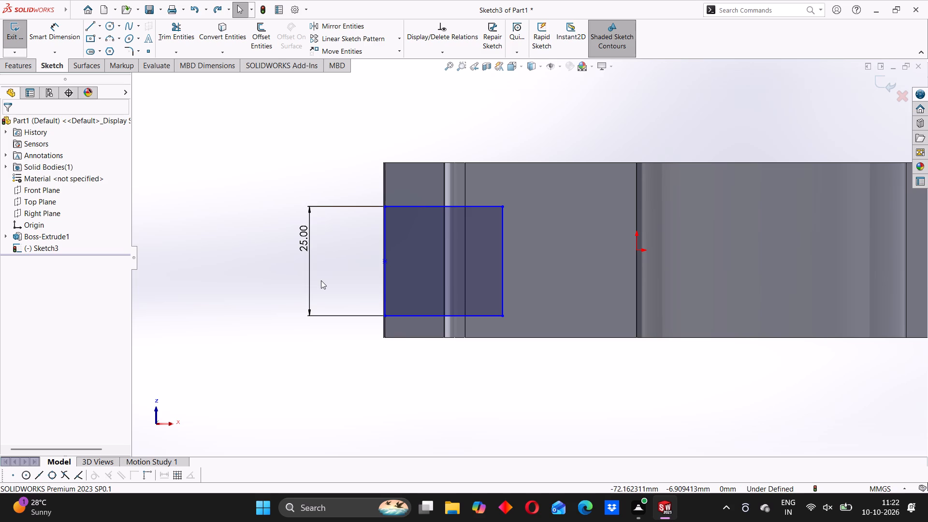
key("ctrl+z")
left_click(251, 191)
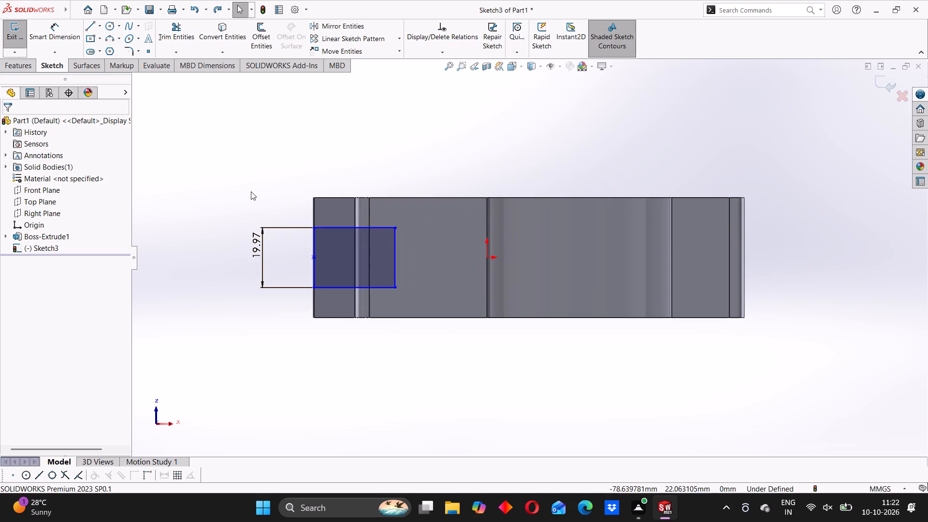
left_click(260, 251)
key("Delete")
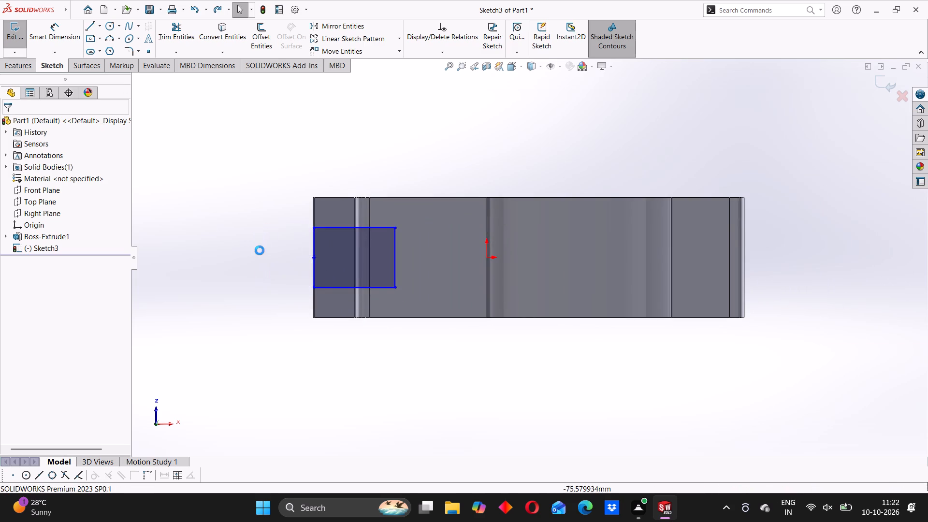
Draw a horizontal centerline from the midpoint of the rectangle's pivot-end side to the sketch origin.
left_click(101, 29)
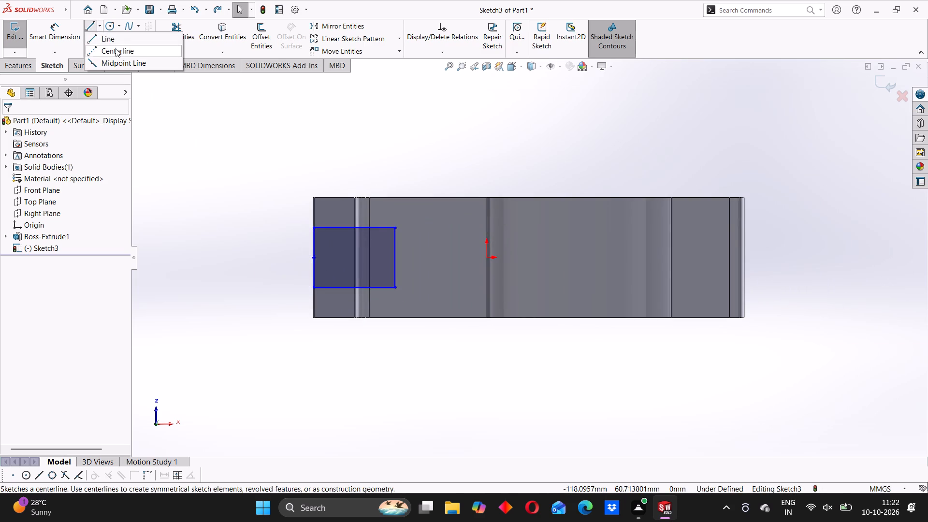
left_click(116, 49)
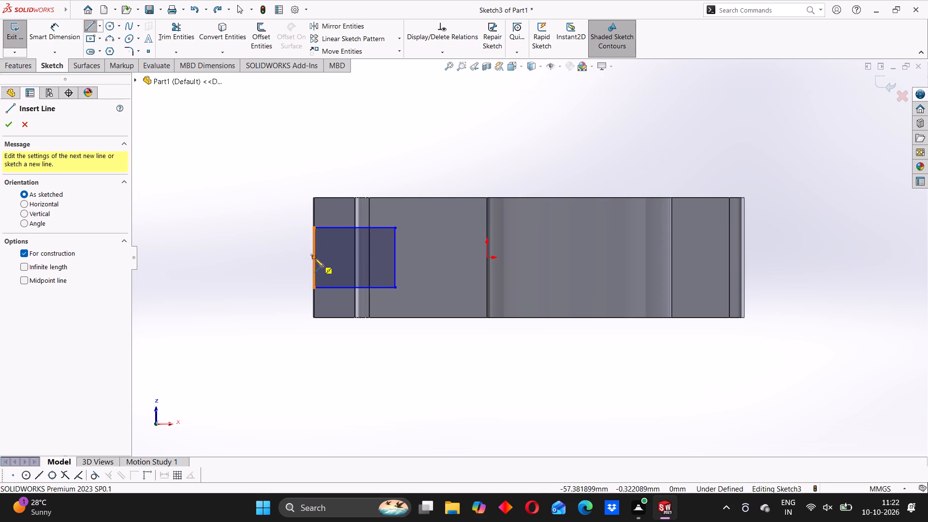
left_click(314, 257)
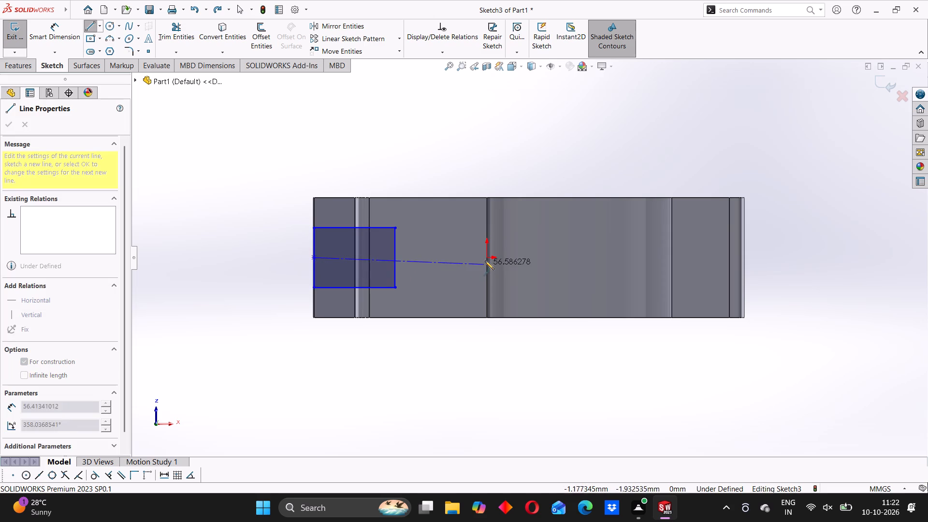
left_click(487, 257)
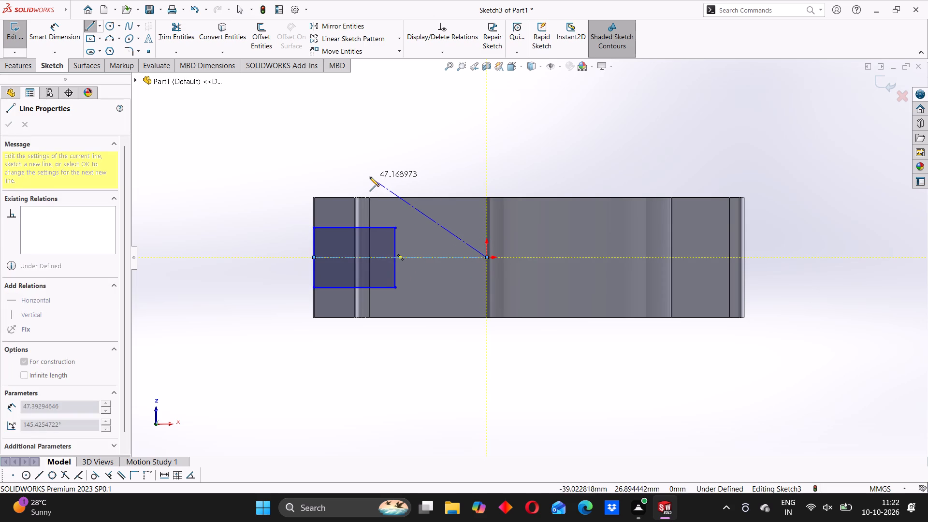
key("Escape")
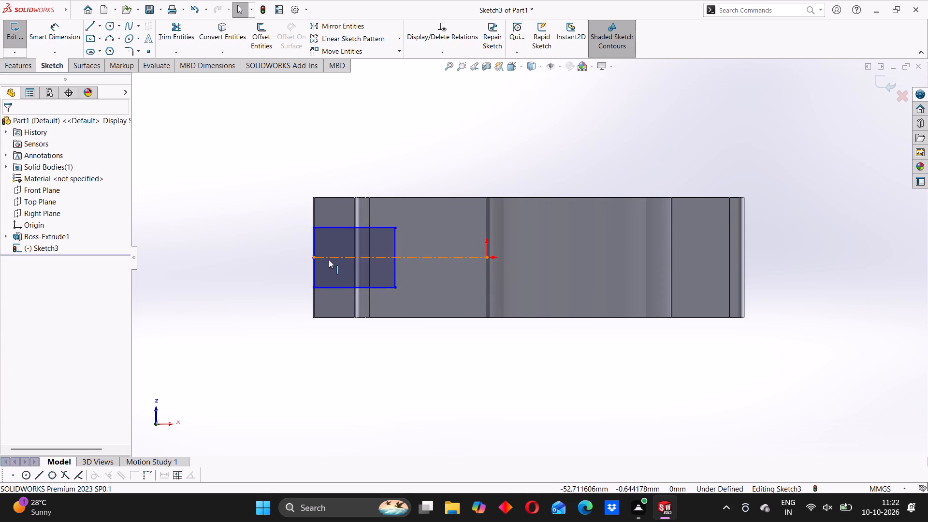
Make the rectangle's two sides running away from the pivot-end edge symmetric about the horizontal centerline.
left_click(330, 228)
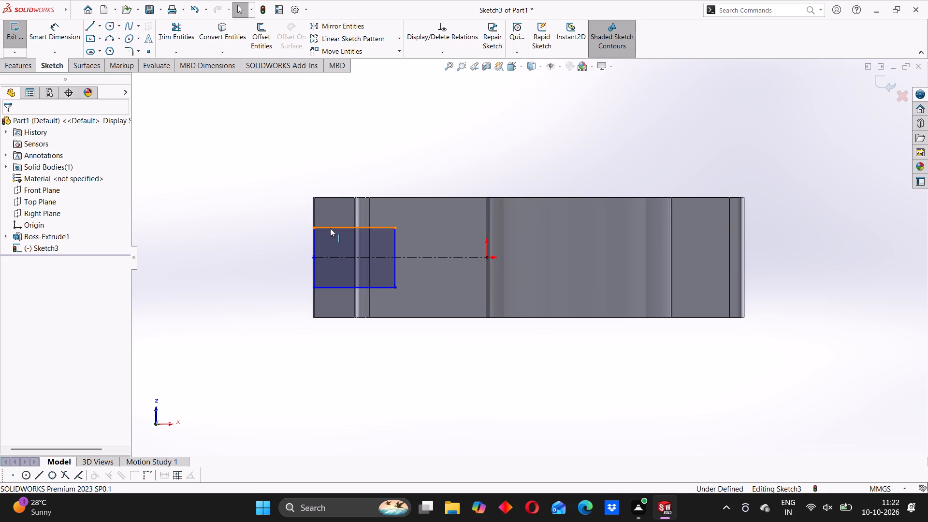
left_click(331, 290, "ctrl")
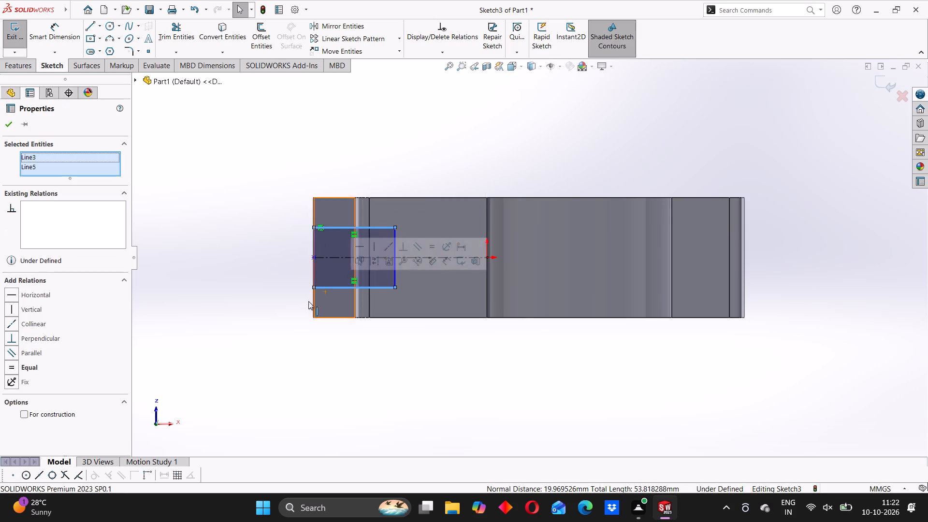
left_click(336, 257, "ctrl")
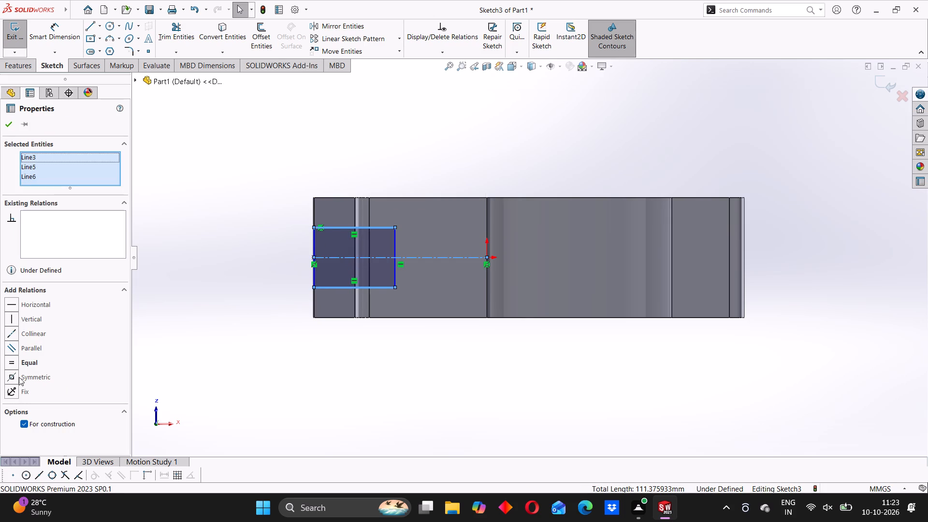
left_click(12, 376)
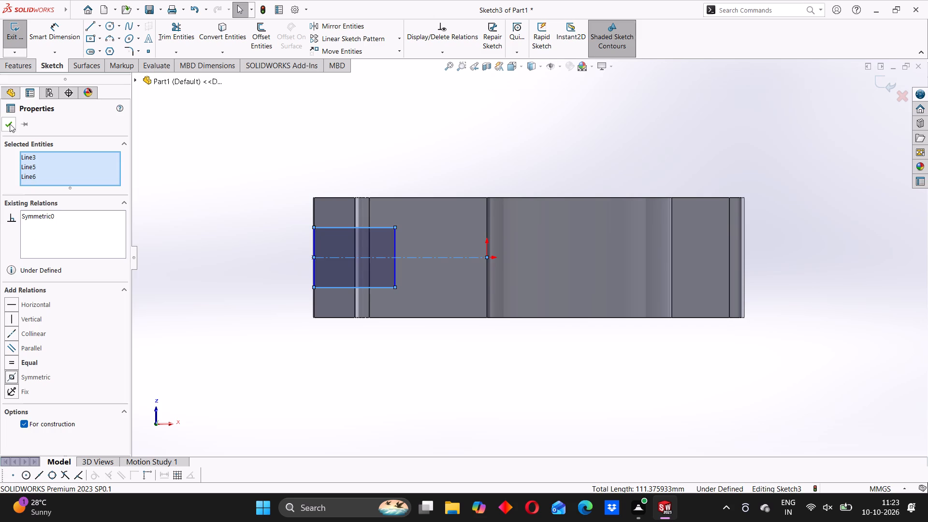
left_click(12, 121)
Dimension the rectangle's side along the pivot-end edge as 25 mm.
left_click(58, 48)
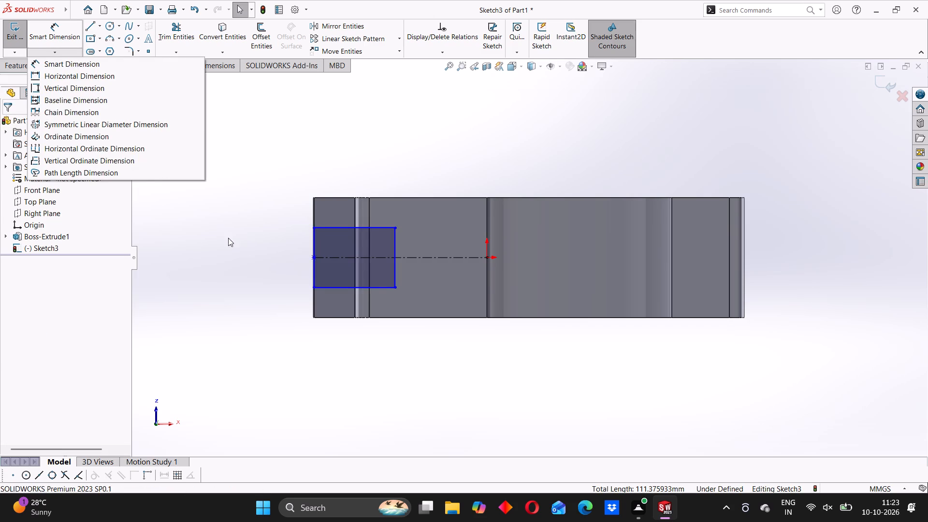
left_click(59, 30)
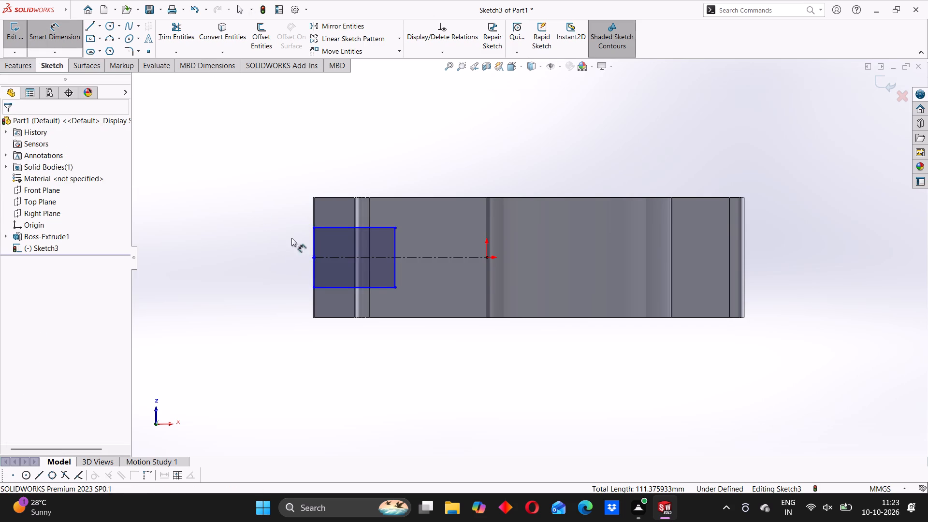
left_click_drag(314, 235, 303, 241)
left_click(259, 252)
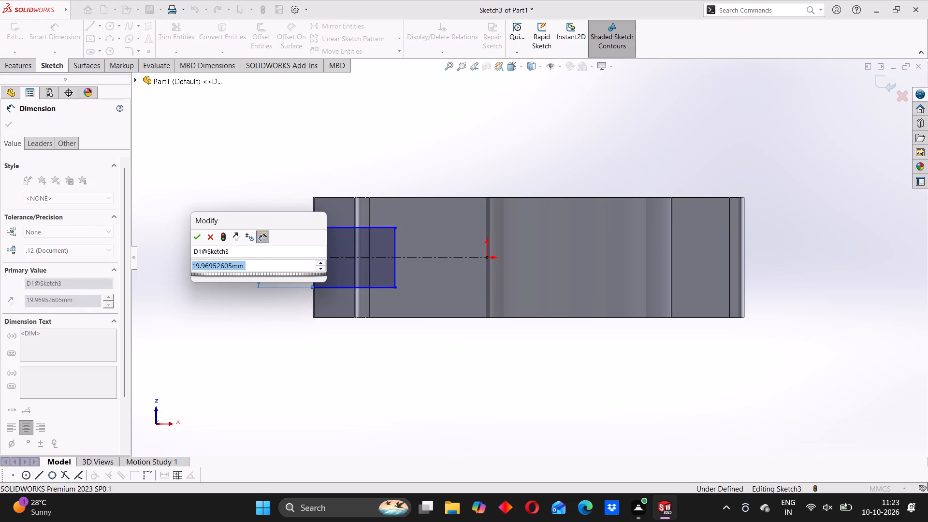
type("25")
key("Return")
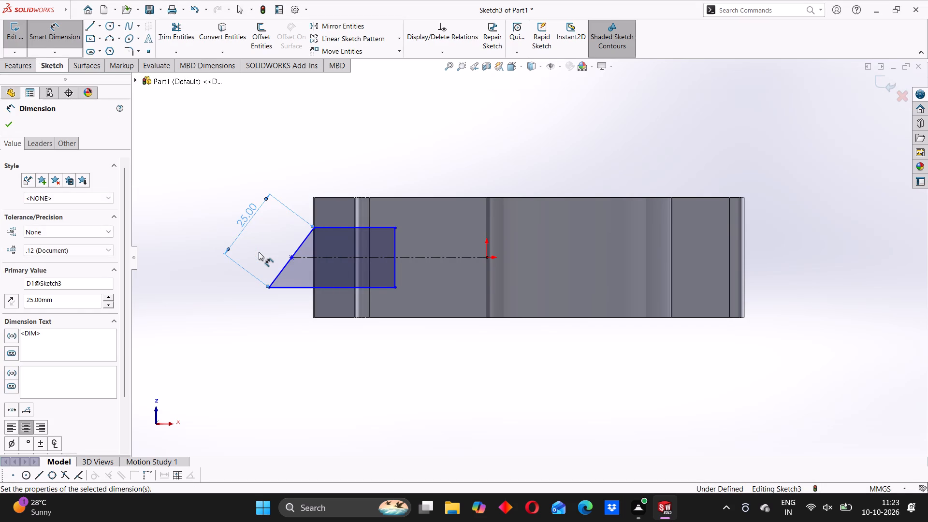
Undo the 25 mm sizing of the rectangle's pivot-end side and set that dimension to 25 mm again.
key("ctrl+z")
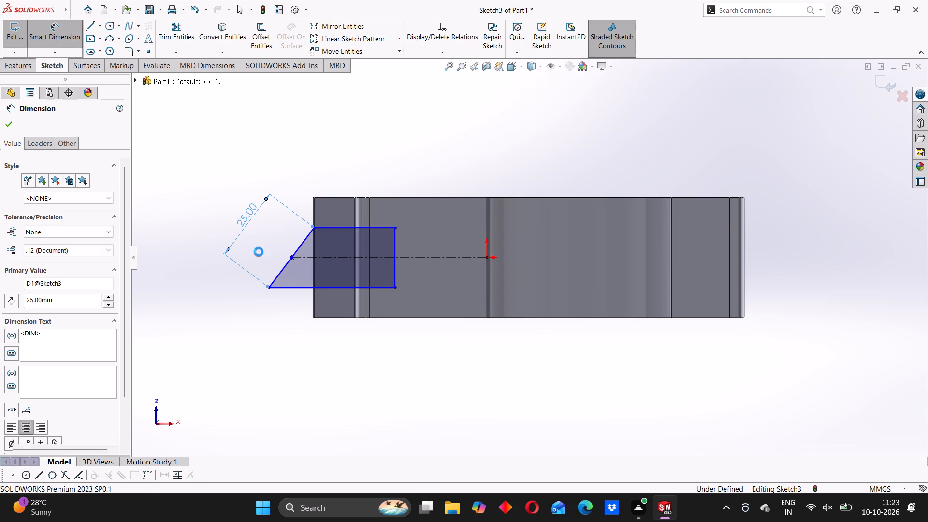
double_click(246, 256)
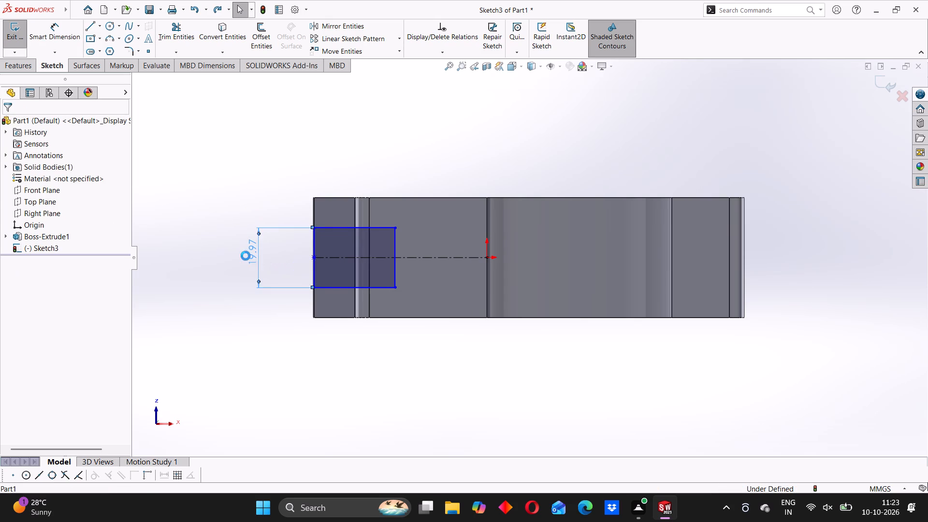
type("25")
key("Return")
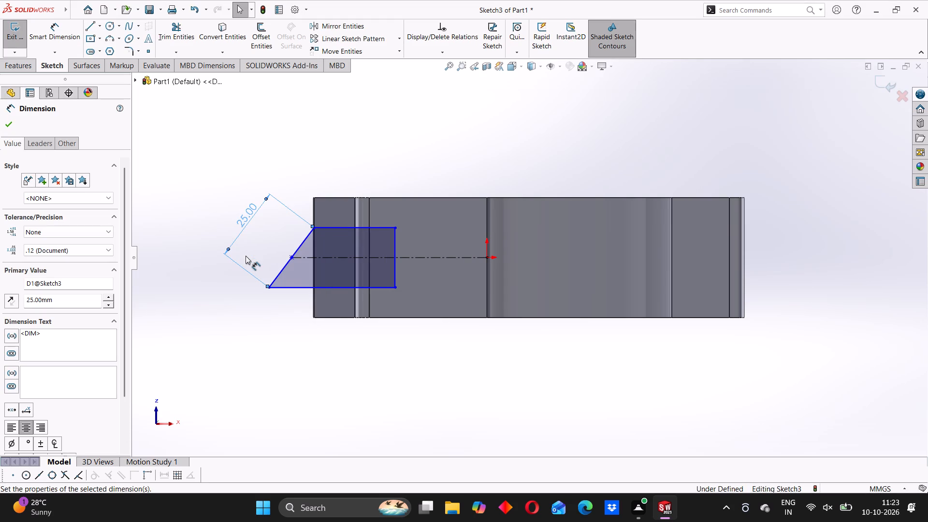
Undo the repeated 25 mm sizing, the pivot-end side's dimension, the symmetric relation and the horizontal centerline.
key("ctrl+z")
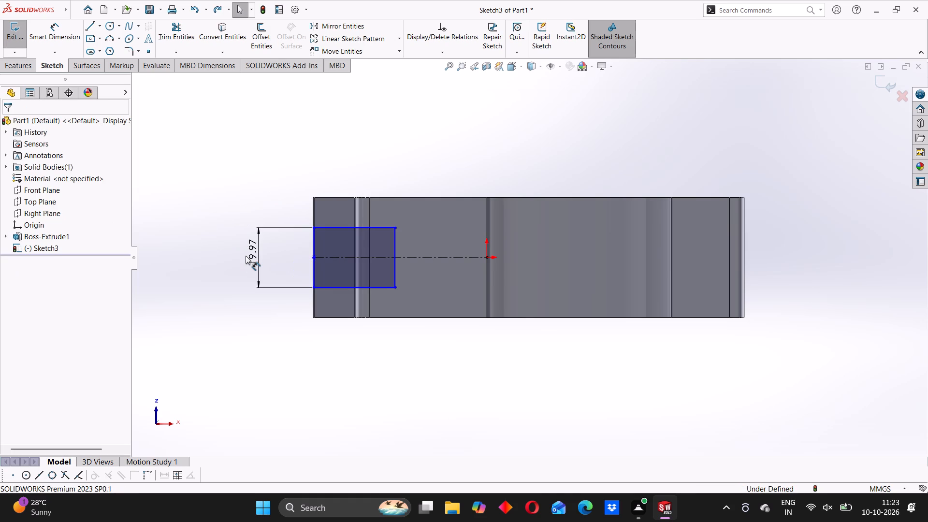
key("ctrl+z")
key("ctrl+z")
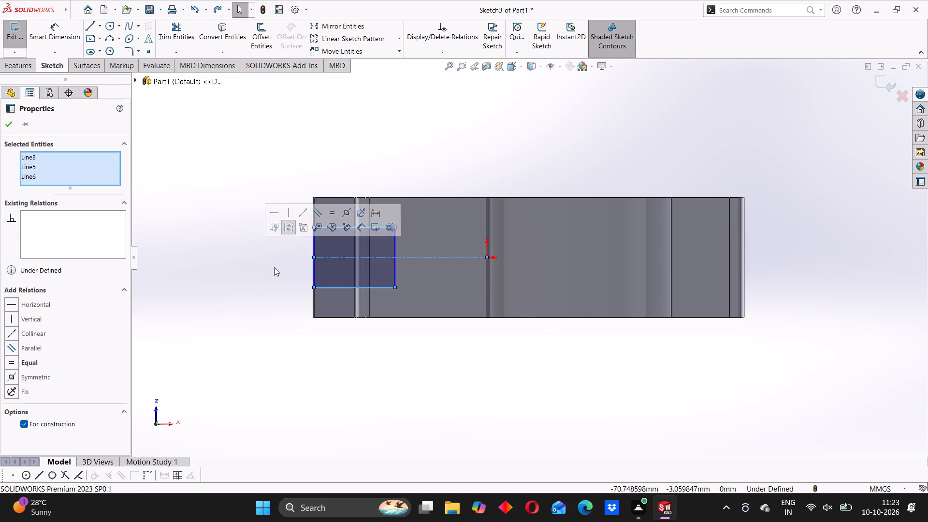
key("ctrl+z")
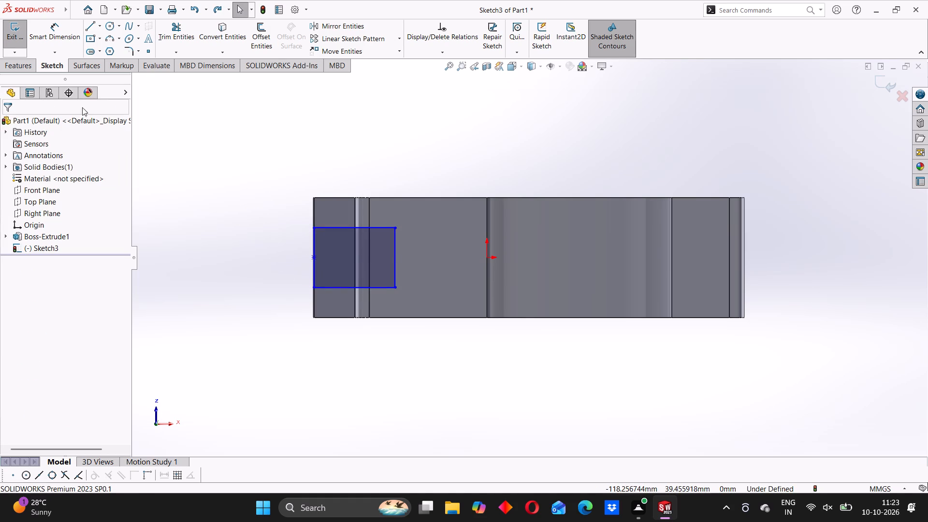
Draw a horizontal centerline from the sketch origin to the midpoint of the rectangle's pivot-end side.
left_click(99, 27)
left_click(117, 55)
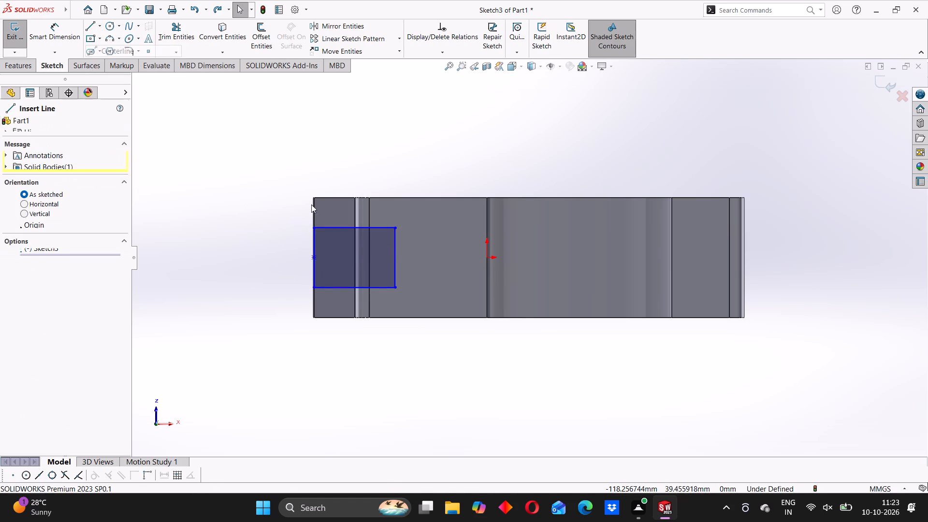
left_click(488, 259)
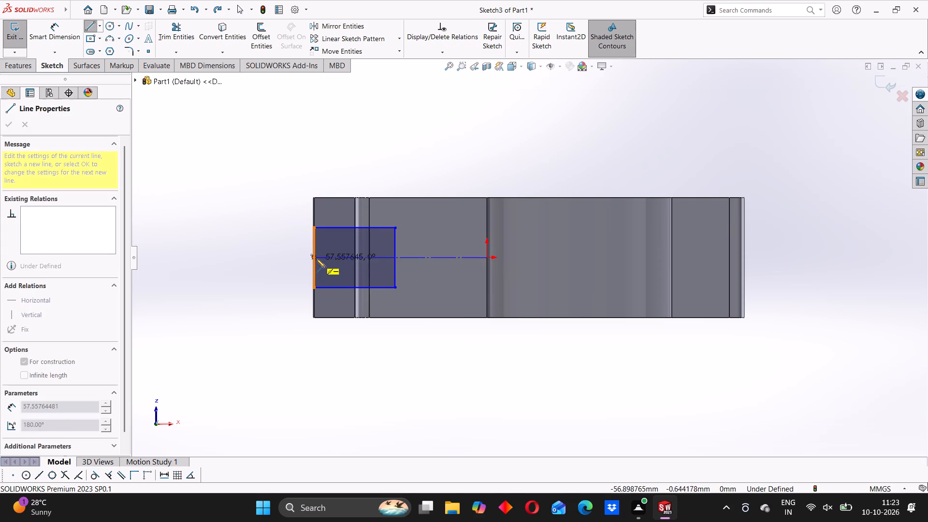
left_click(316, 259)
right_click_drag(217, 194, 225, 204)
right_click(236, 181)
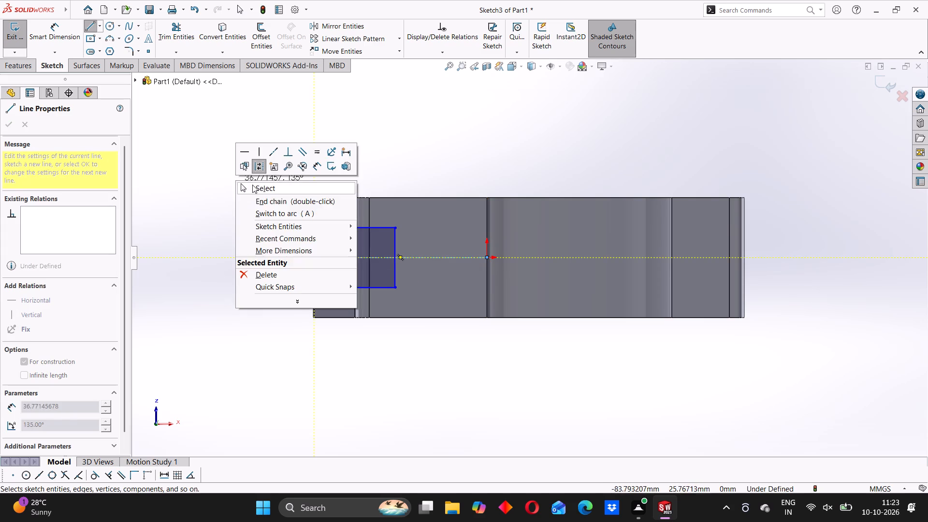
left_click(252, 185)
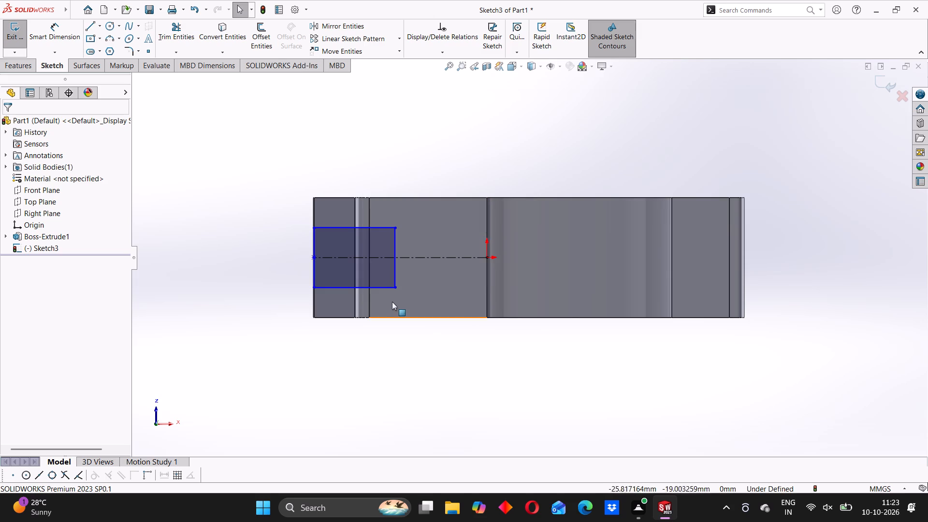
Dimension the rectangle's side along the pivot-end edge as 25 mm.
left_click(60, 42)
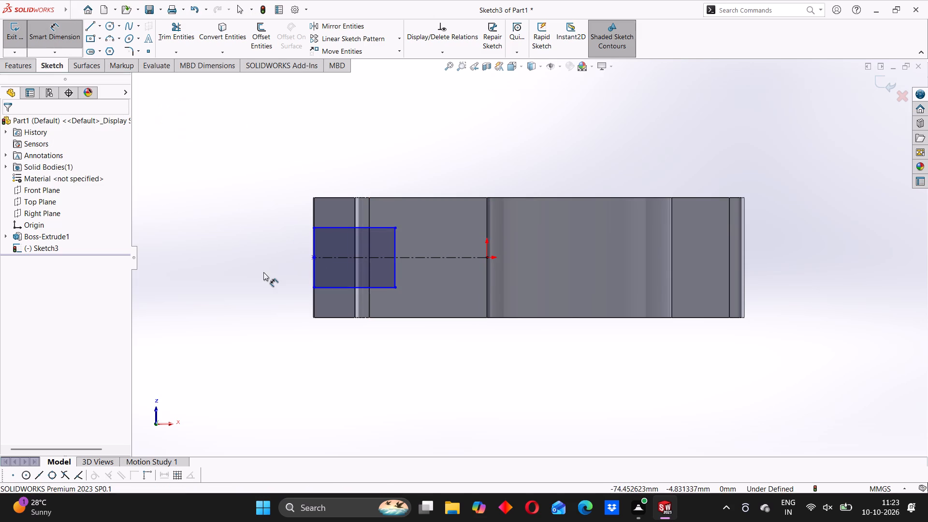
left_click(316, 244)
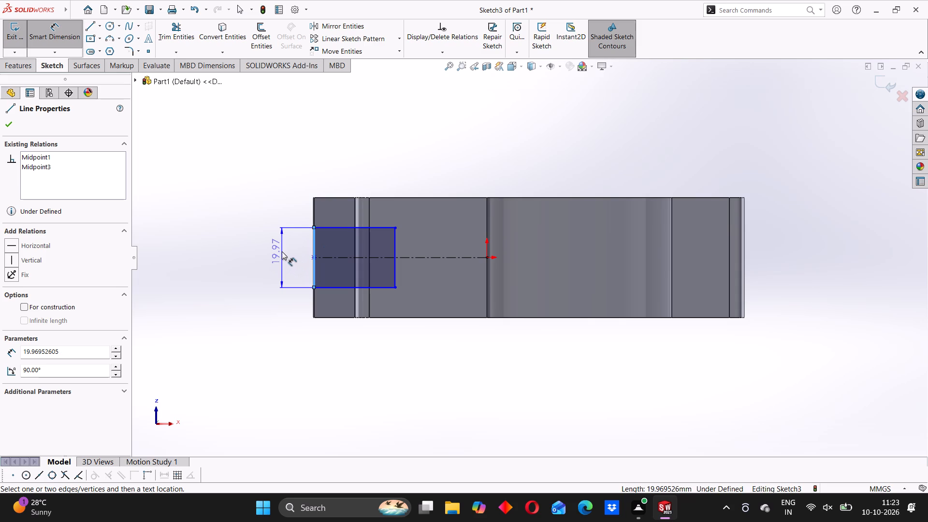
left_click(282, 251)
type("25")
key("Return")
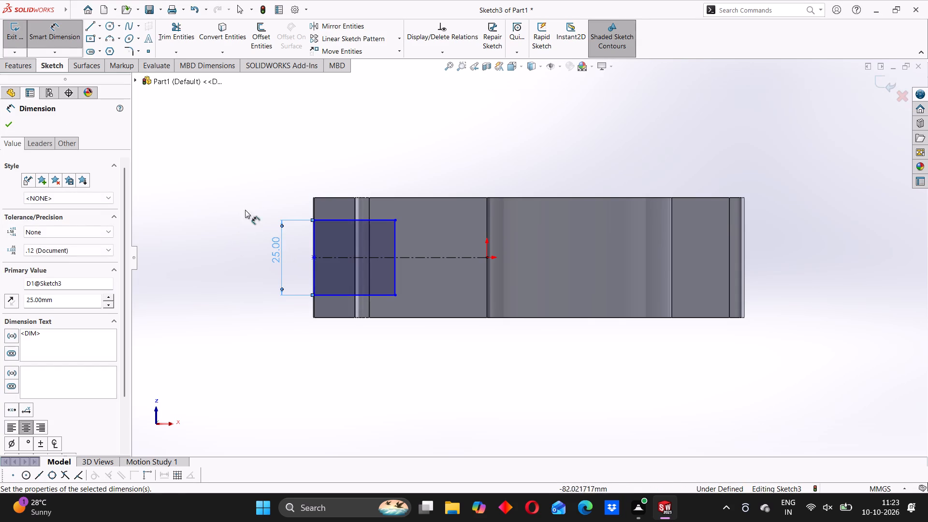
left_click(249, 181)
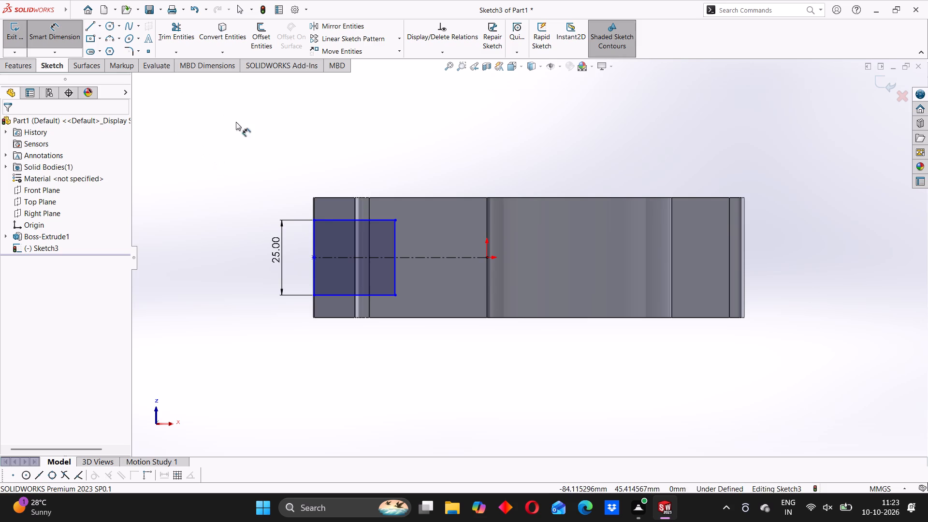
Dimension the rectangle's side running away from the pivot-end edge as 25 mm.
left_click(328, 219)
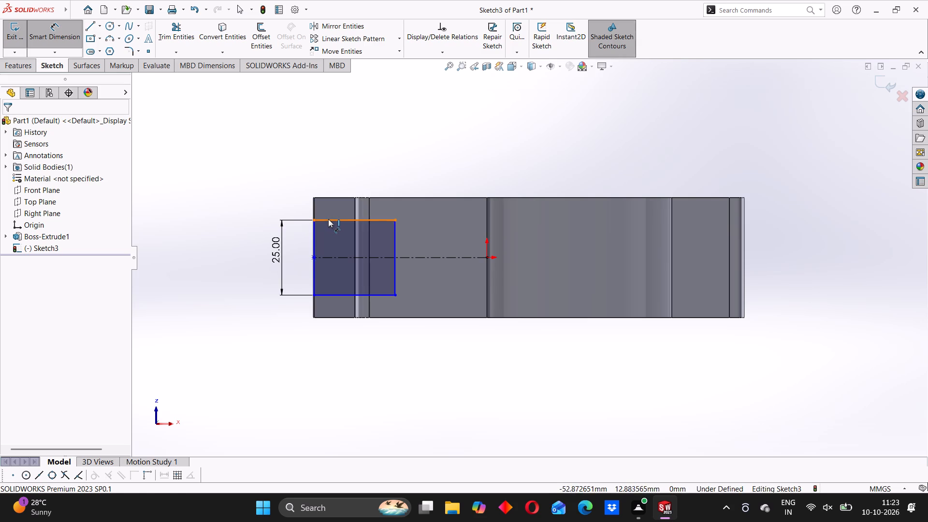
left_click(317, 163)
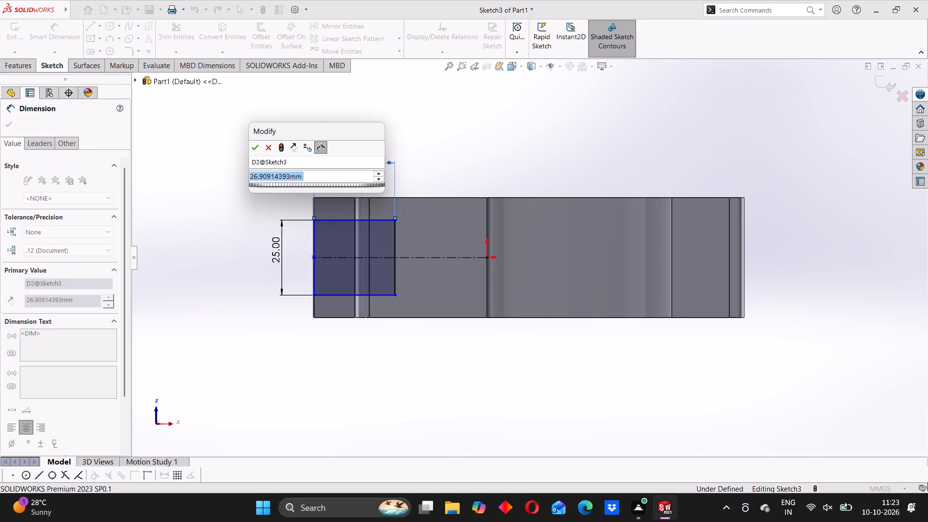
type("25")
key("Return")
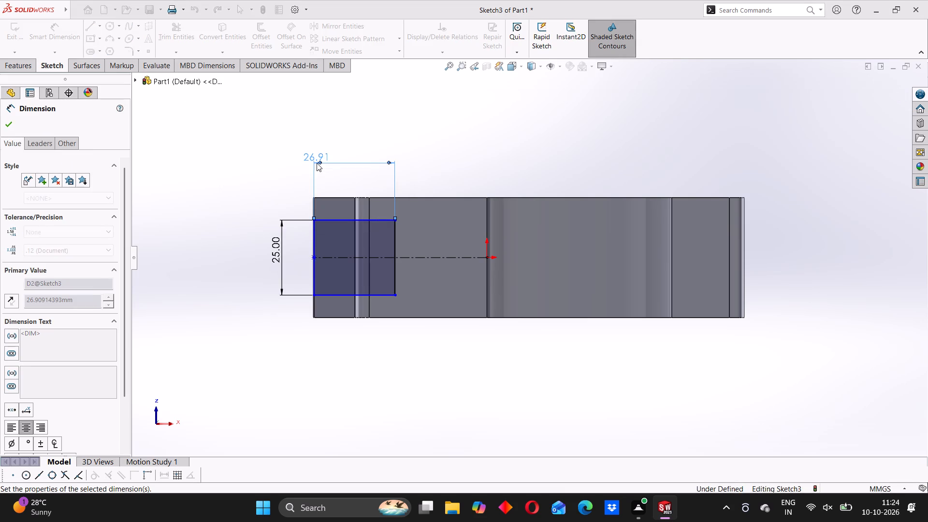
left_click(250, 191)
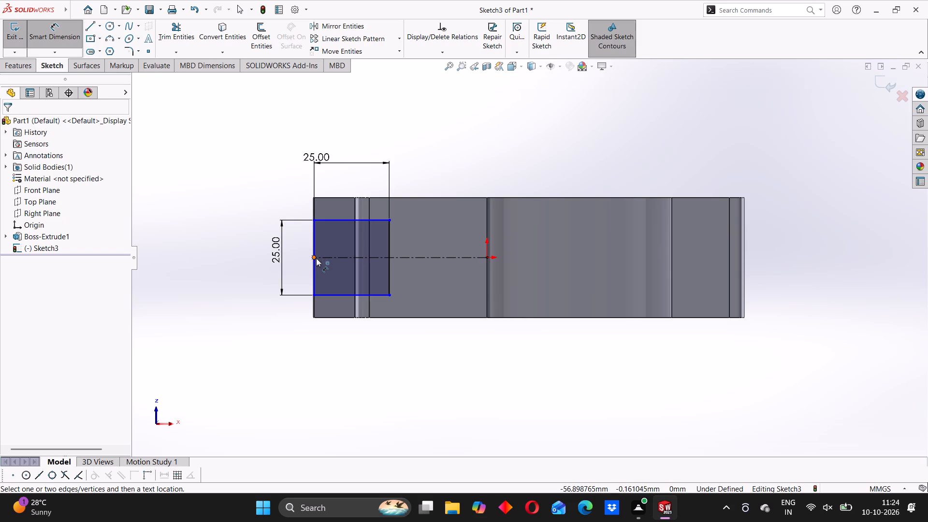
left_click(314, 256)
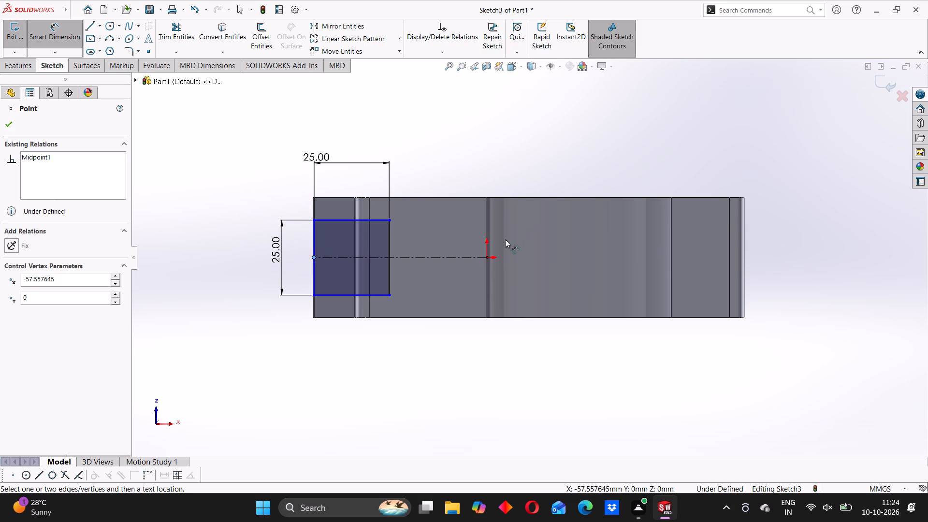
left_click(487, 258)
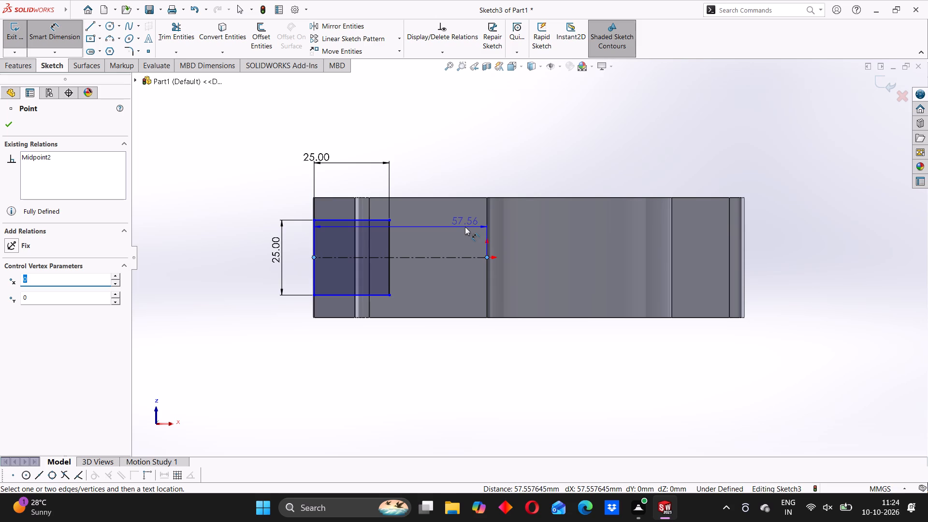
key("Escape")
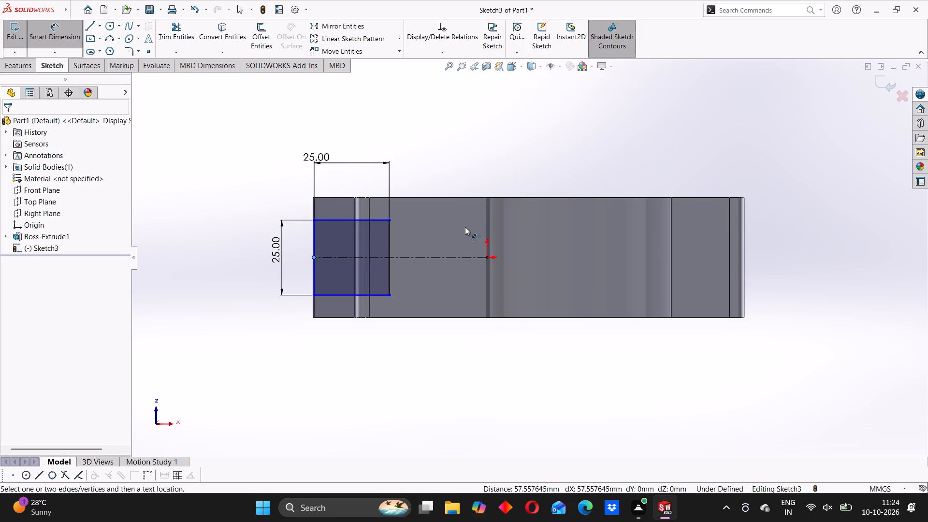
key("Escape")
Add a horizontal relation between the midpoint of the rectangle's pivot-end side and the centerline's endpoint at the sketch origin.
left_click(61, 47)
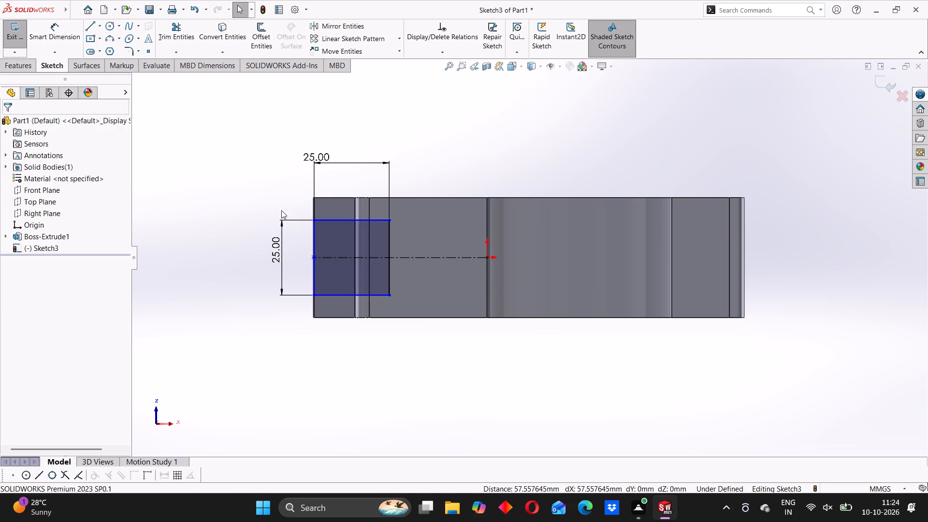
left_click(315, 258)
left_click(487, 259)
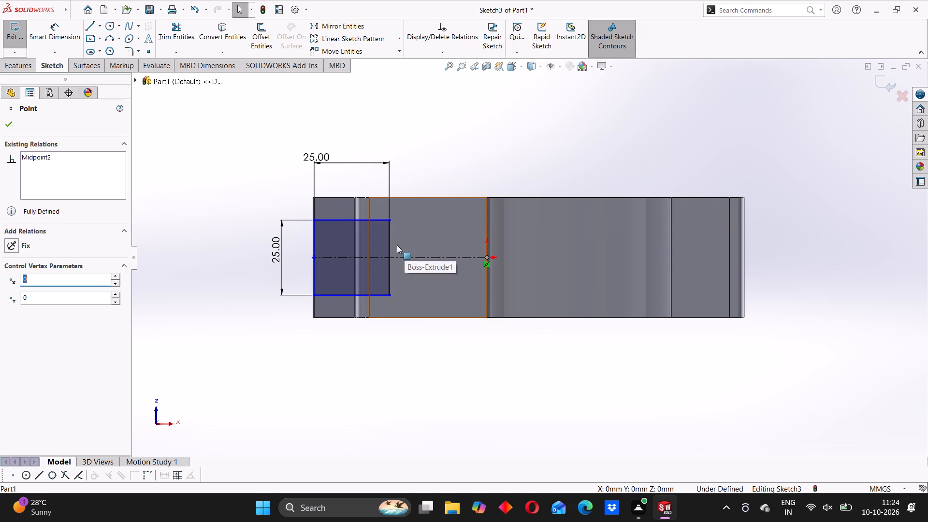
left_click_drag(358, 257, 333, 262)
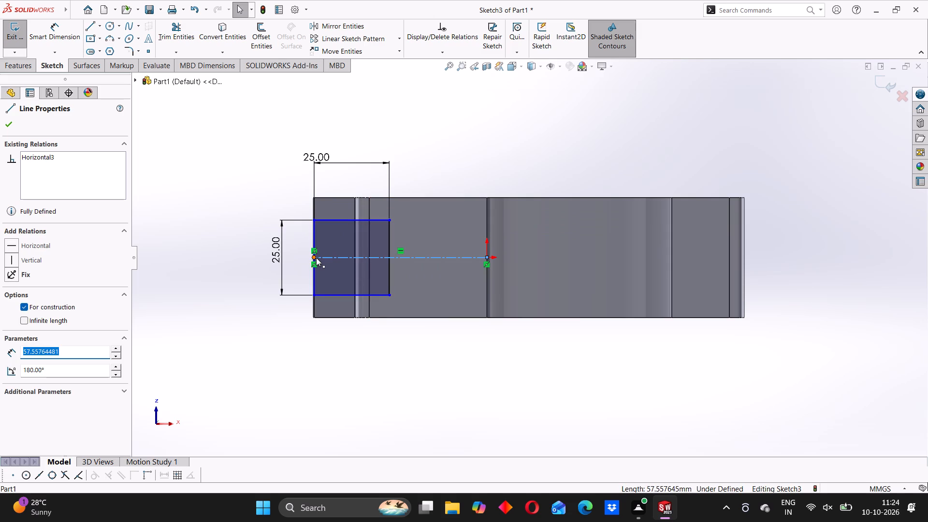
left_click(316, 258)
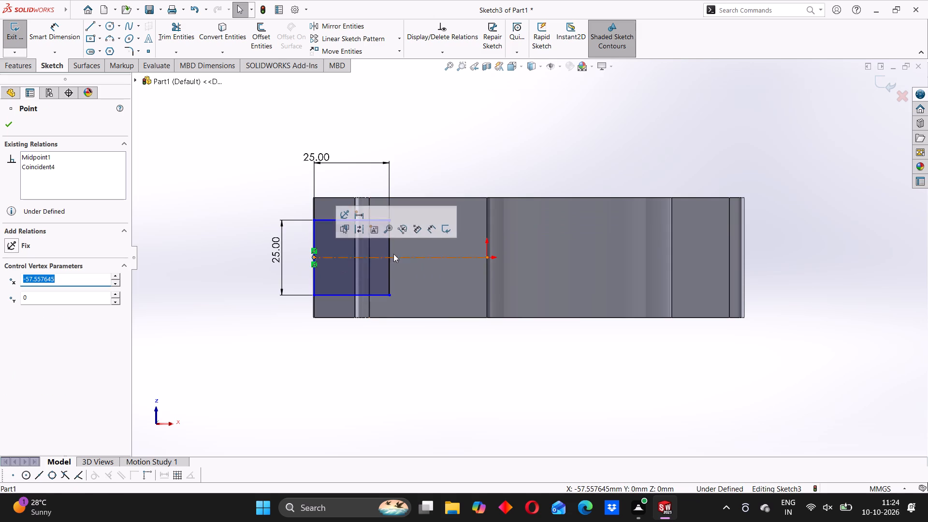
left_click(485, 257, "ctrl")
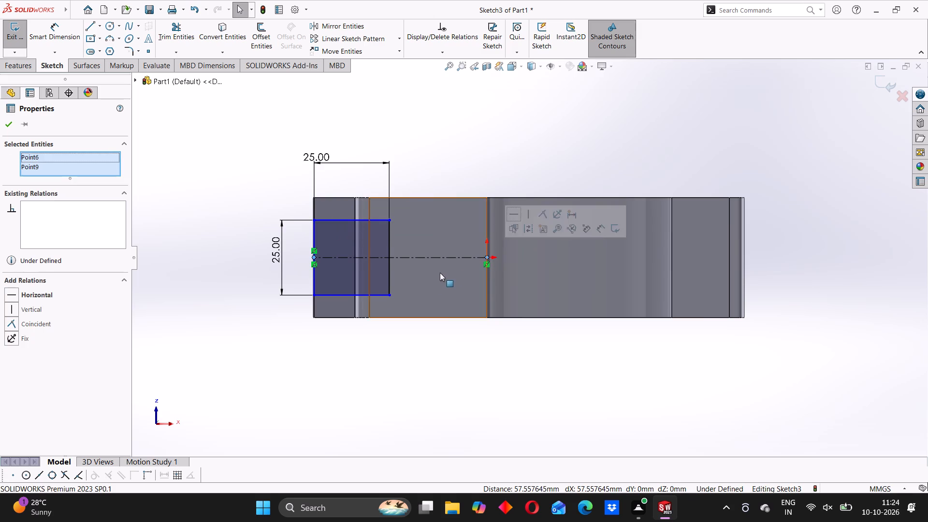
left_click(13, 293)
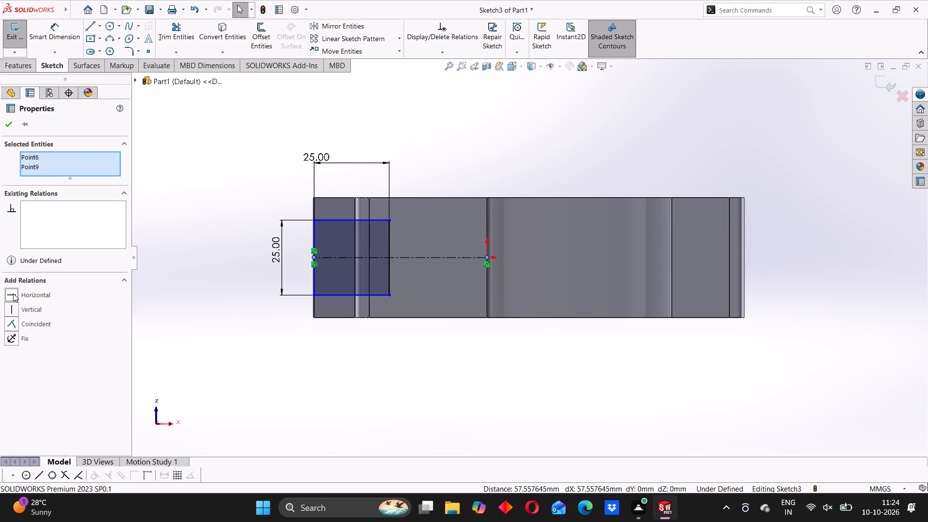
left_click(4, 120)
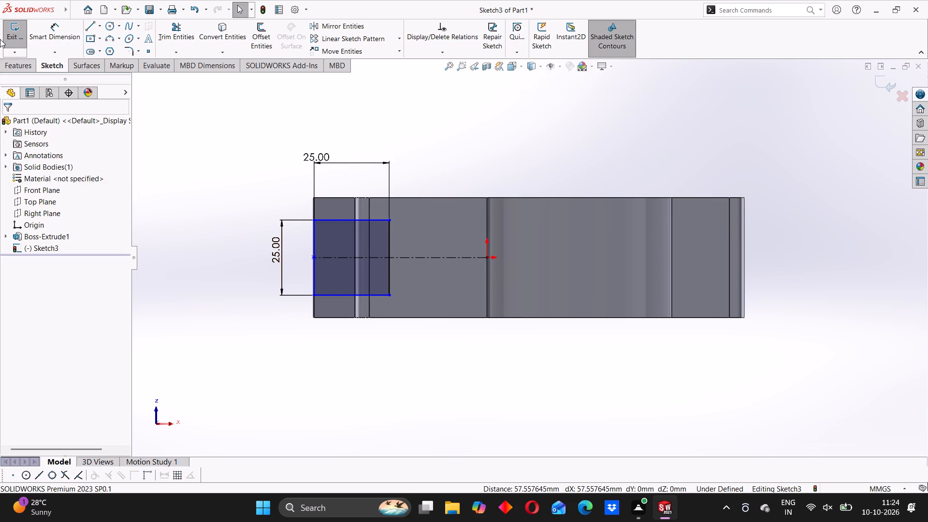
Add a coincident relation between the horizontal centerline and the midpoint of the rectangle's pivot-end side.
left_click(60, 33)
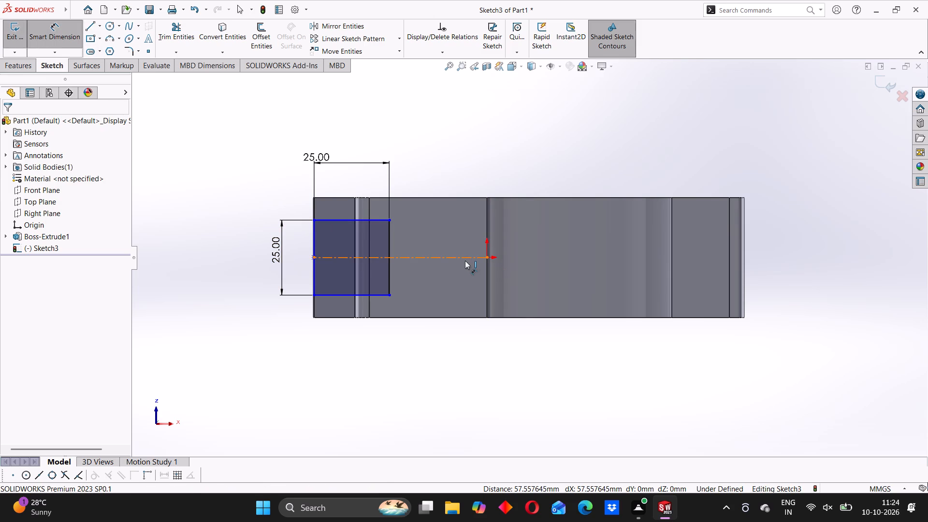
left_click(66, 34)
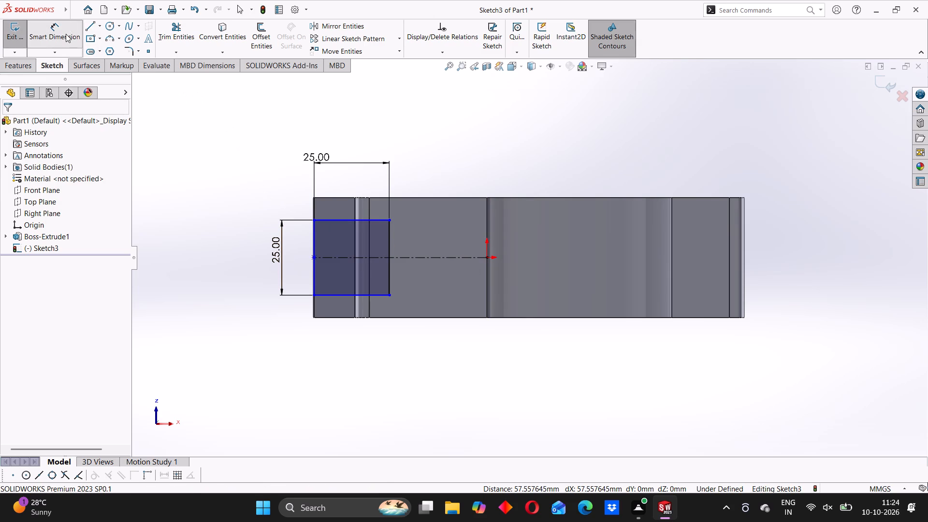
left_click(417, 258)
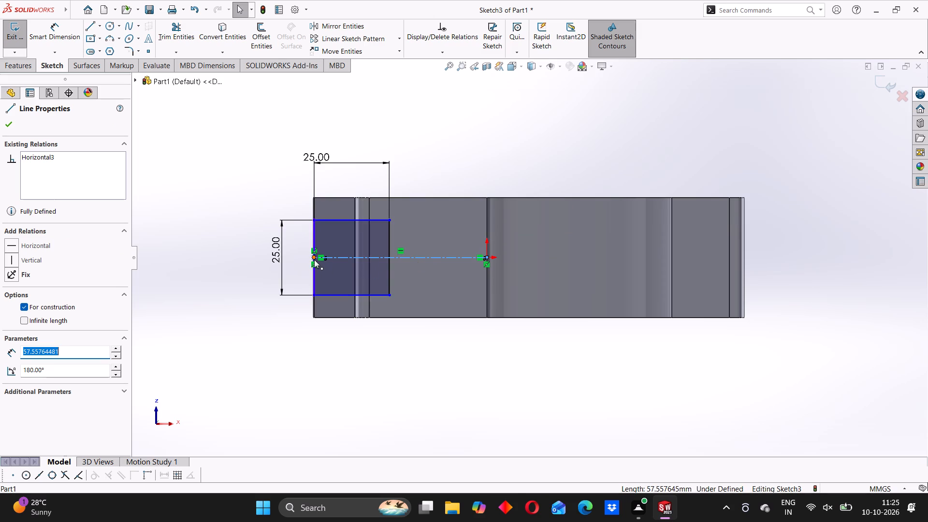
left_click(314, 260, "ctrl")
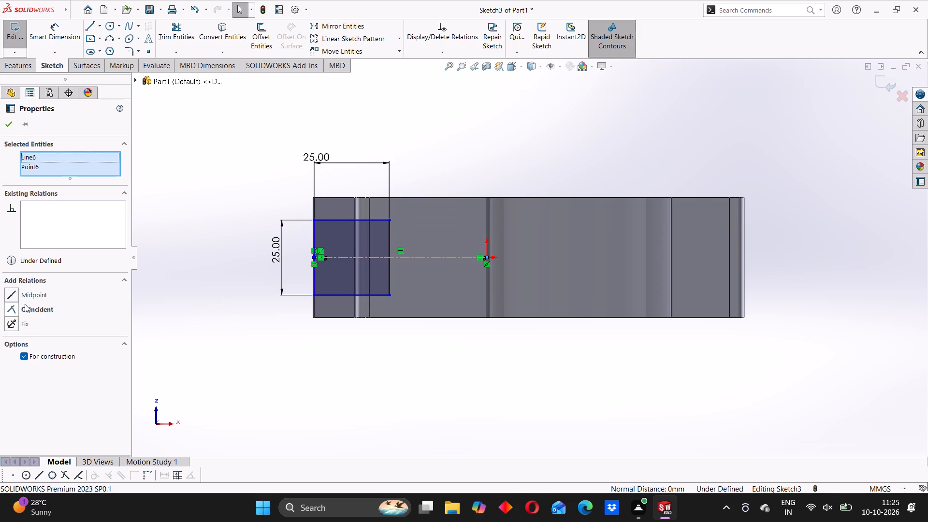
left_click(16, 310)
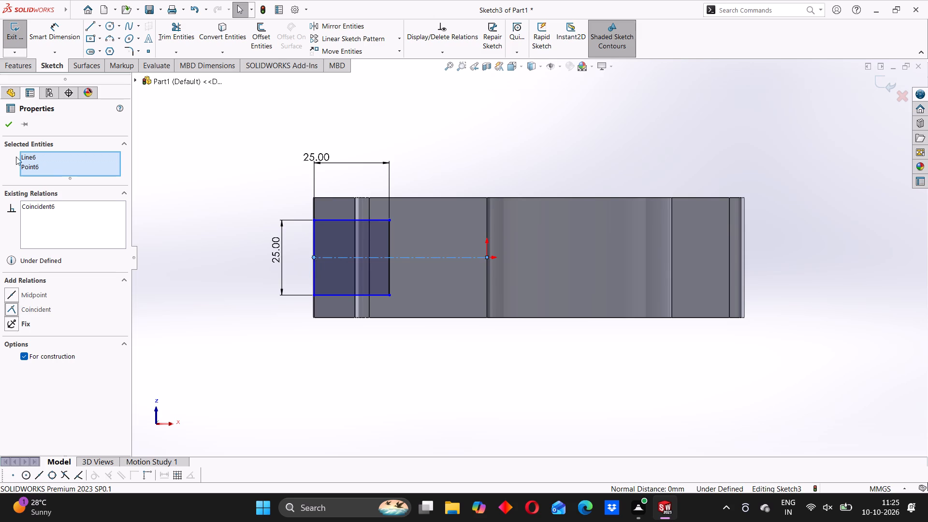
left_click(9, 128)
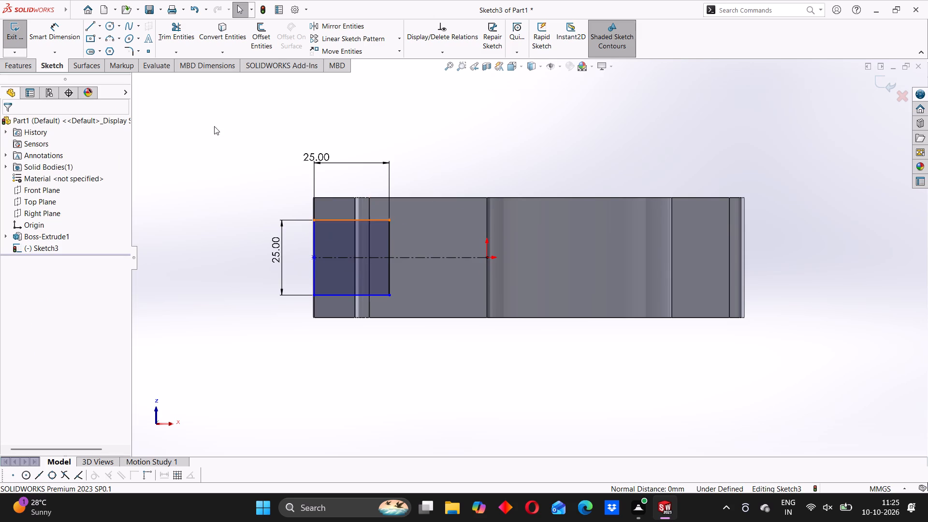
Add a driven dimension from the rectangle's inner side, opposite the pivot-end edge, to the sketch origin.
left_click(44, 36)
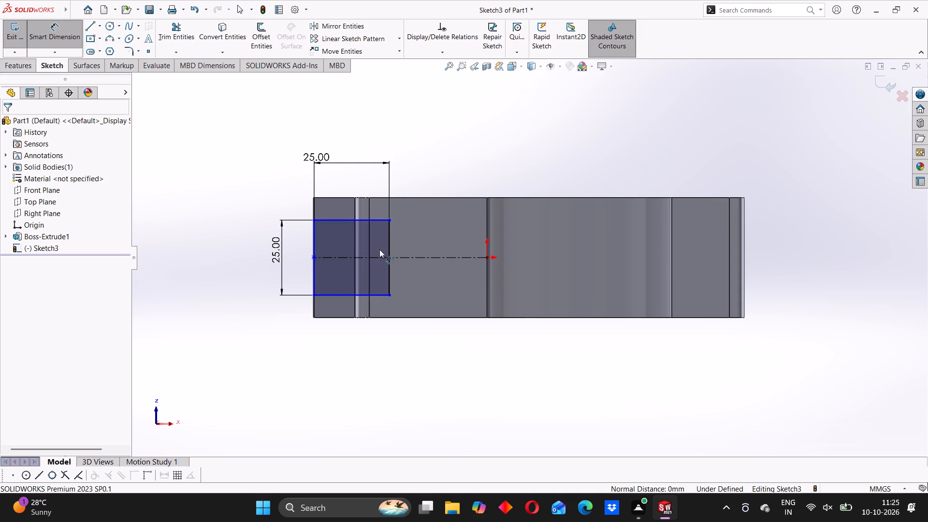
left_click(389, 236)
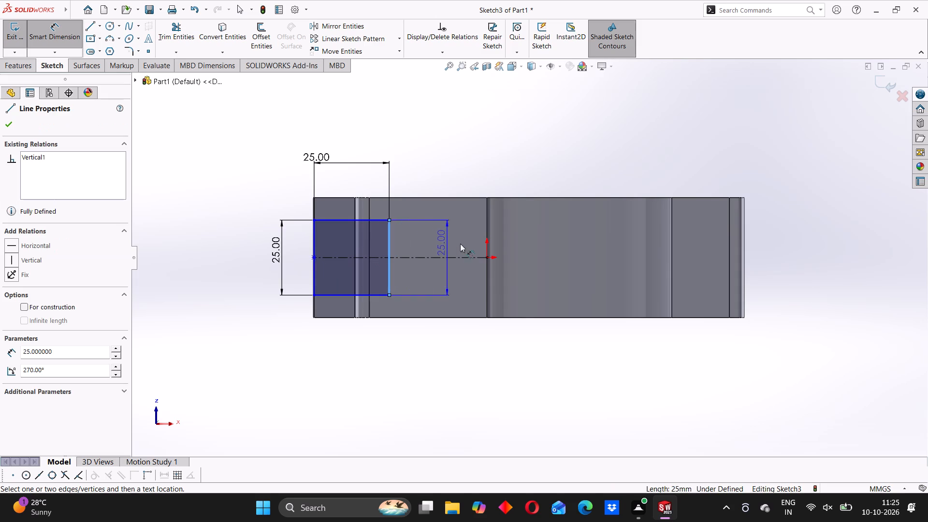
left_click(488, 258)
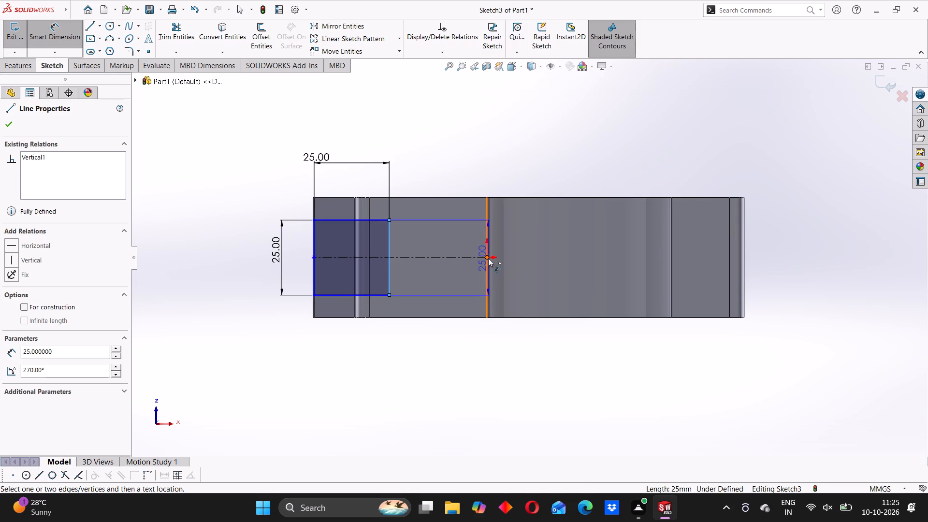
left_click(472, 345)
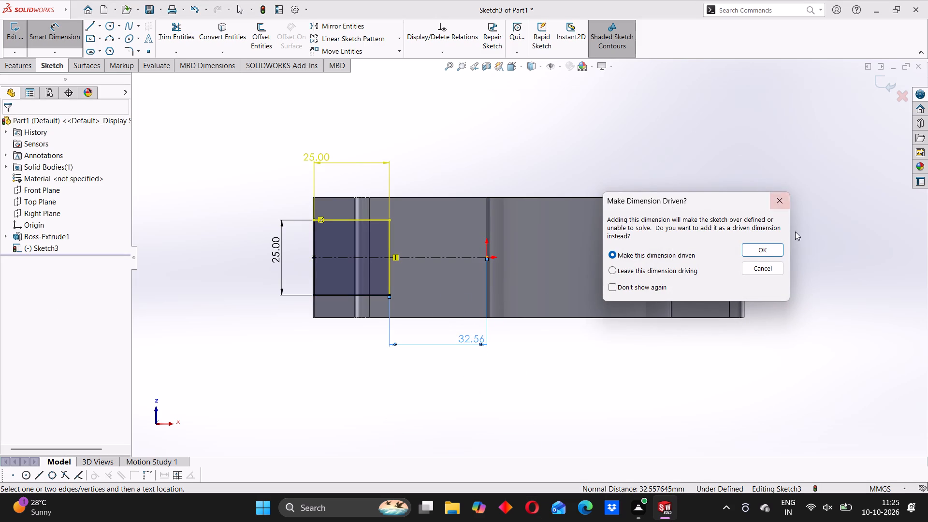
left_click(764, 248)
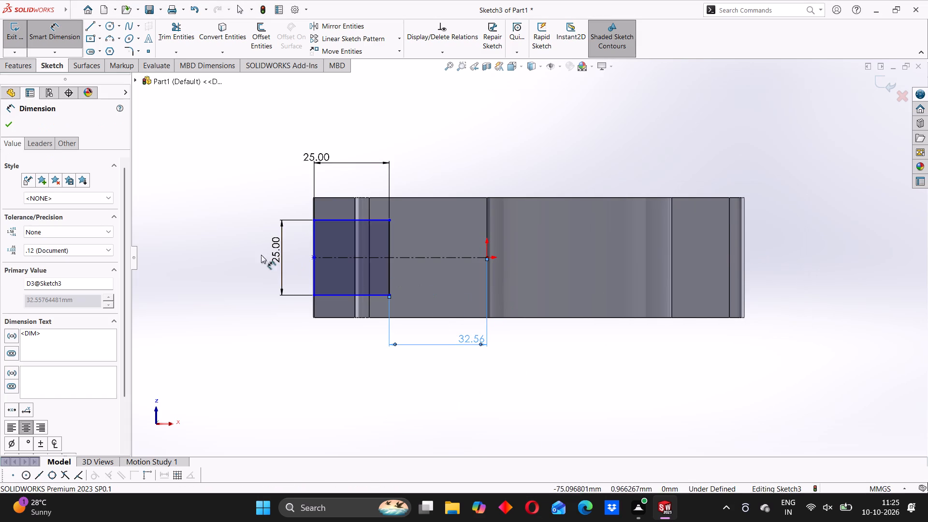
Add a driving dimension from the rectangle's pivot-end side to the sketch origin.
left_click(316, 246)
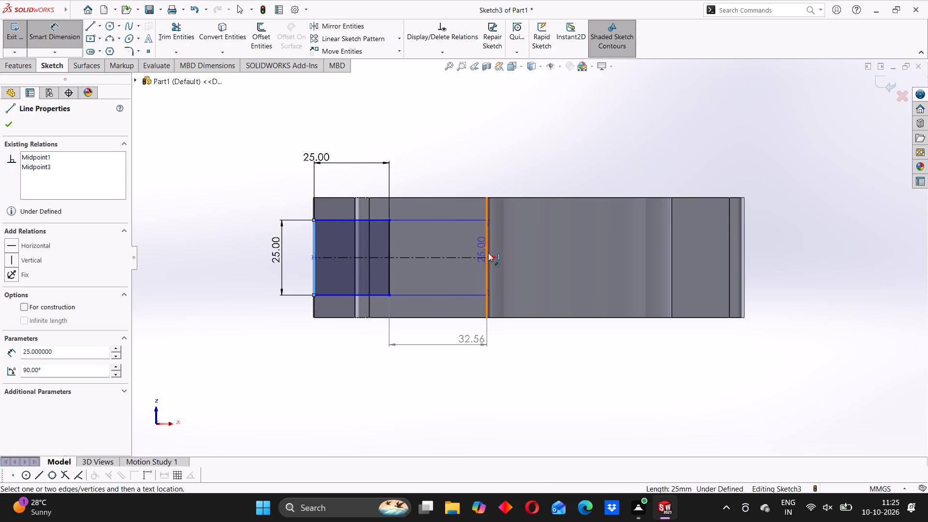
left_click(488, 259)
left_click(451, 158)
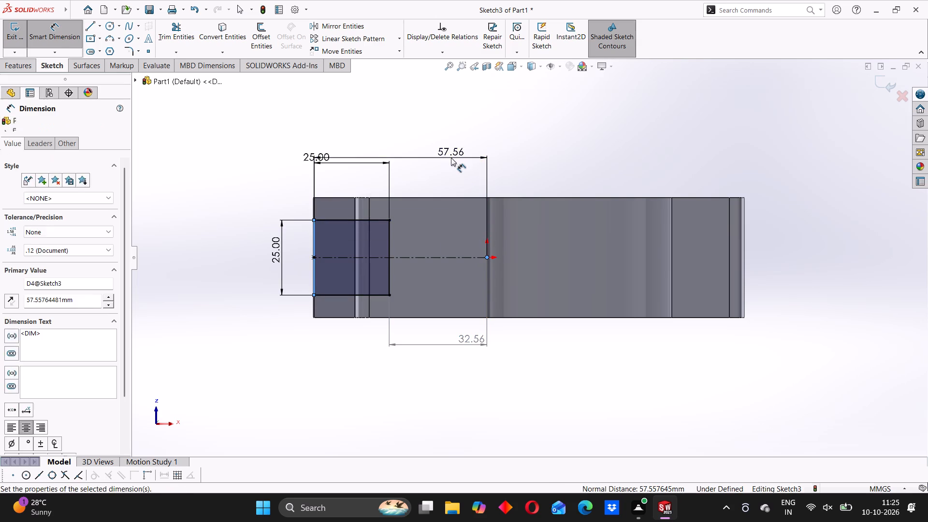
left_click(387, 144)
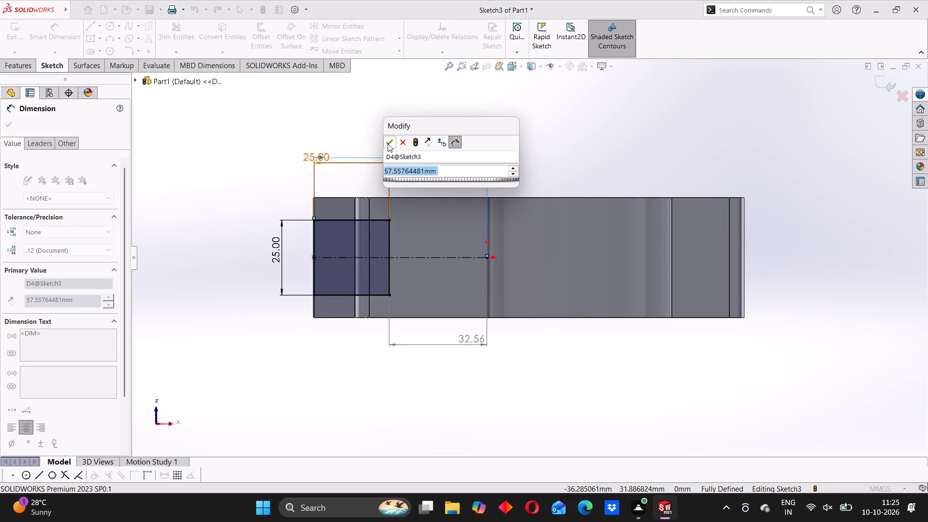
left_click(313, 142)
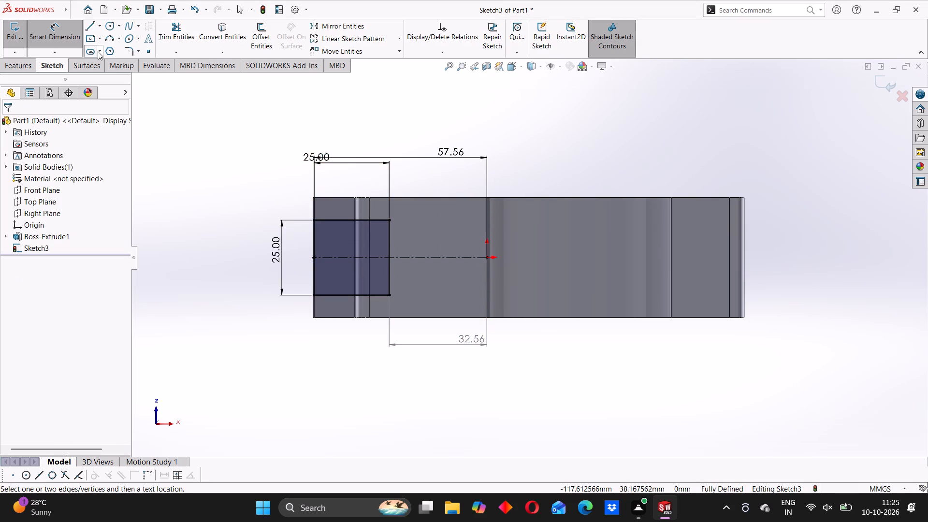
left_click(49, 43)
Cut-extrude the 25 mm square profile with the Through All - Both end condition to slot the part's pivot end.
left_click(19, 67)
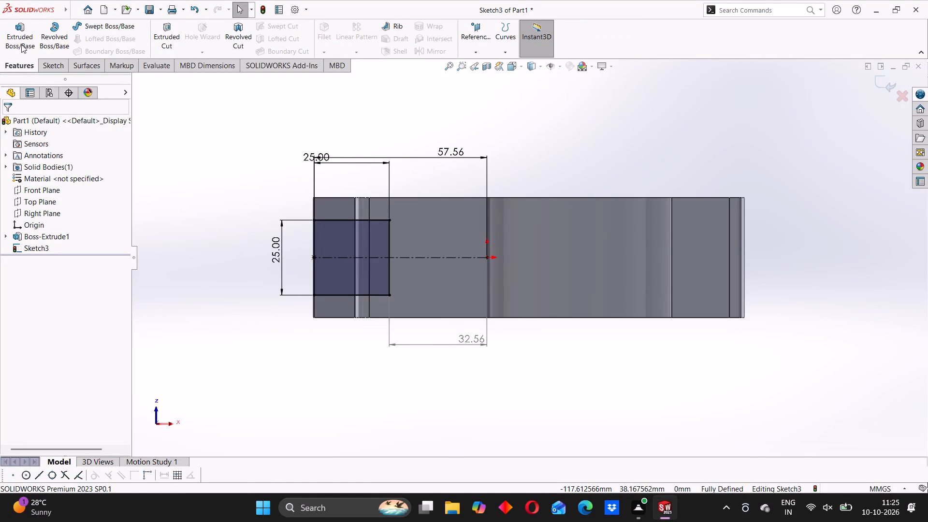
left_click(171, 29)
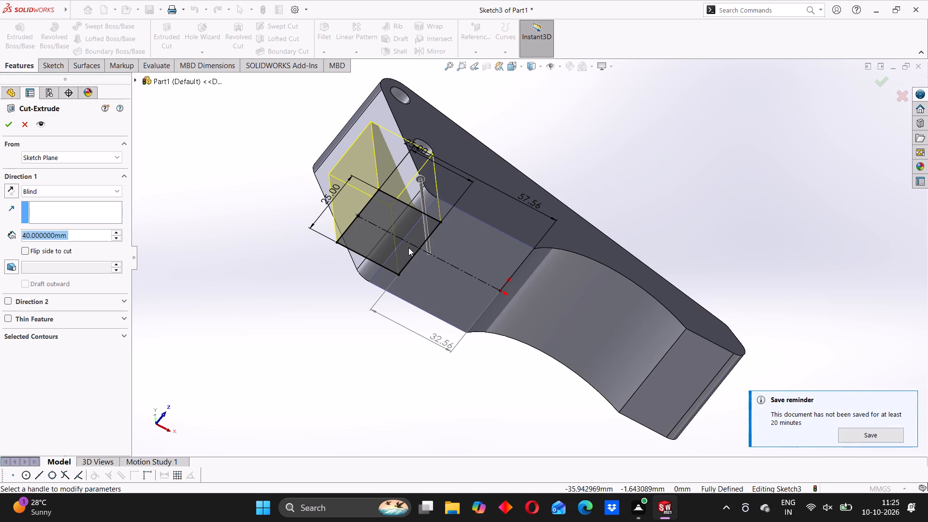
left_click(67, 192)
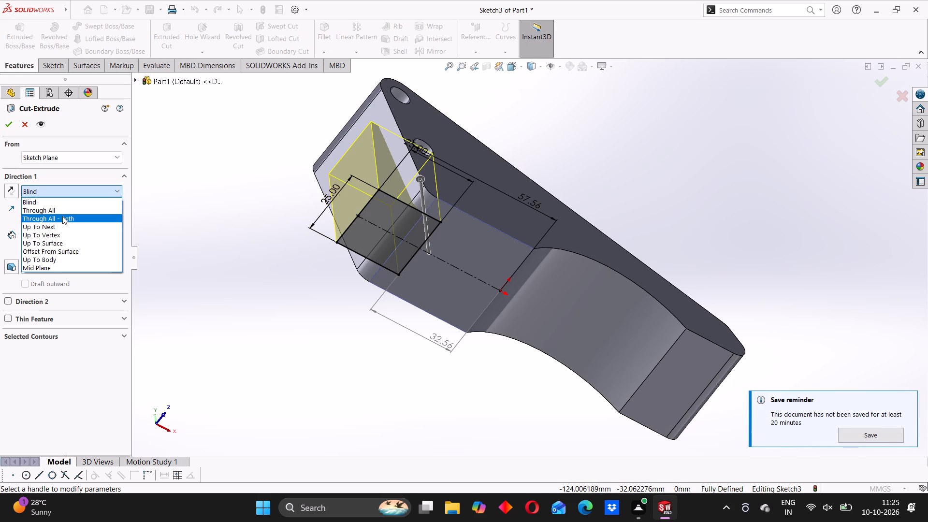
left_click(62, 216)
middle_click_drag(322, 161, 310, 356)
middle_click_drag(317, 352, 292, 337)
scroll(266, 358, "up", 1)
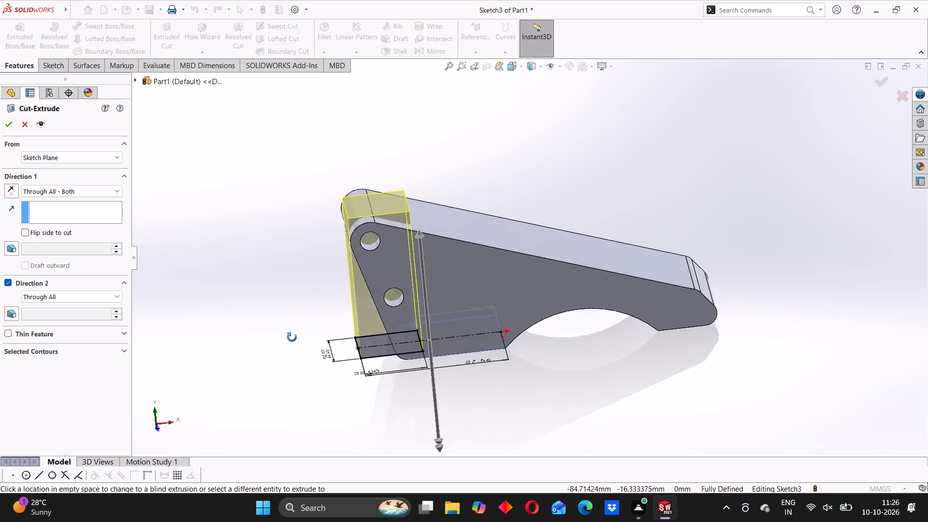
middle_click_drag(292, 337, 308, 330)
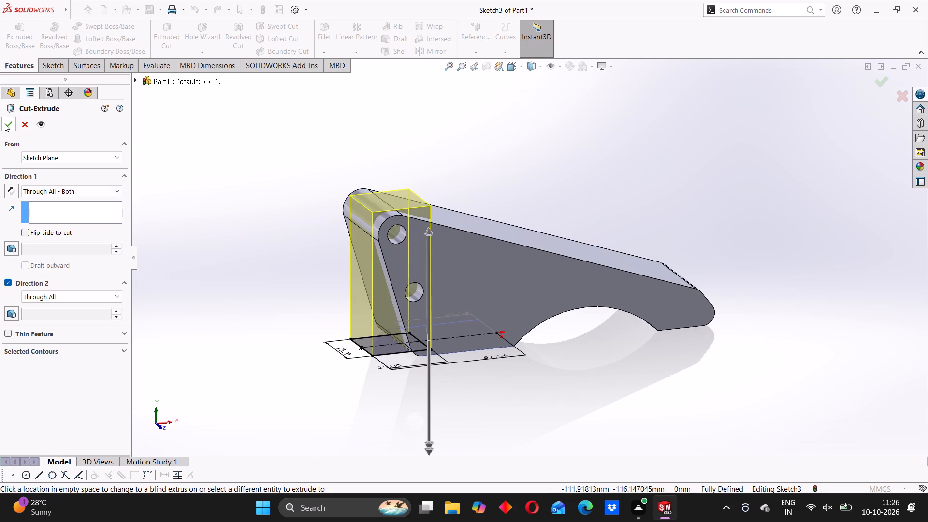
left_click(11, 125)
Examine the new slot at the pivot end from above, the side and the open end of the part.
middle_click_drag(281, 307, 279, 307)
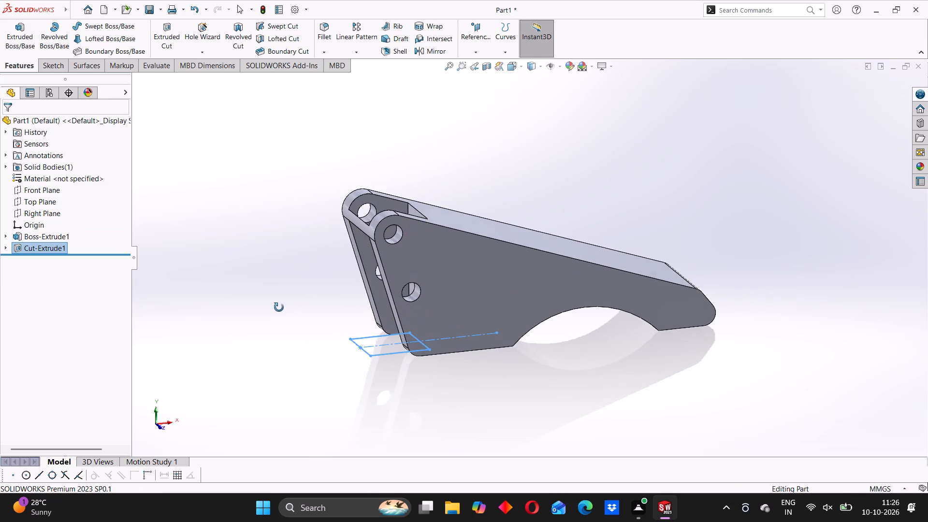
middle_click_drag(279, 307, 263, 346)
middle_click(263, 346)
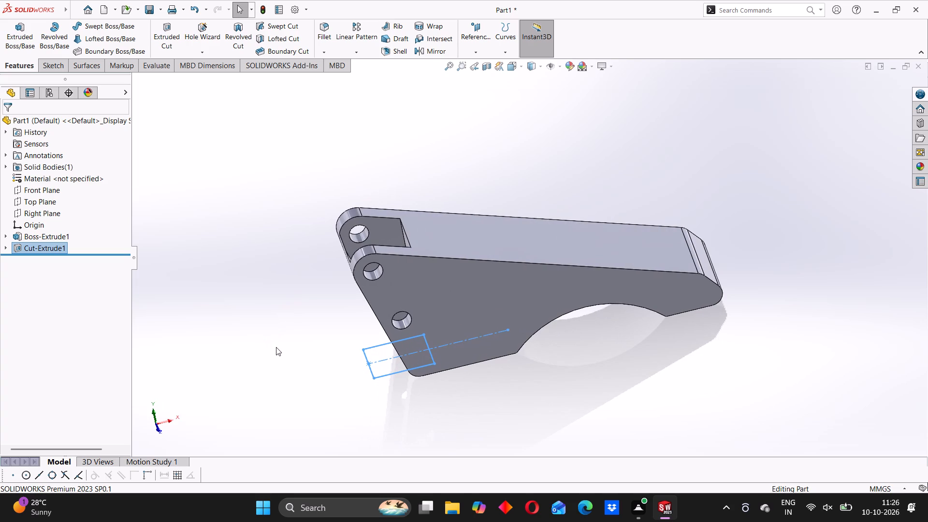
middle_click_drag(276, 347, 333, 335)
scroll(276, 347, "up", 1)
middle_click_drag(310, 351, 264, 379)
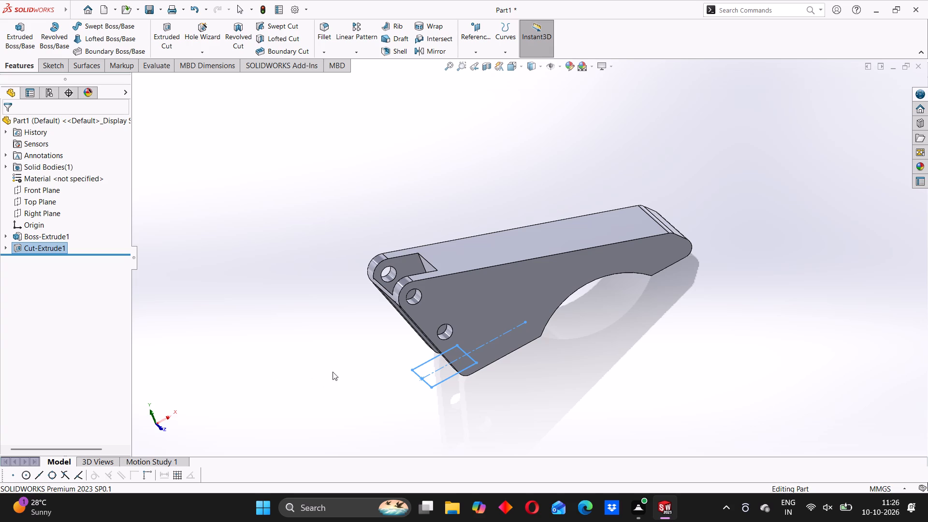
scroll(358, 347, "down", 2)
middle_click_drag(367, 347, 376, 341)
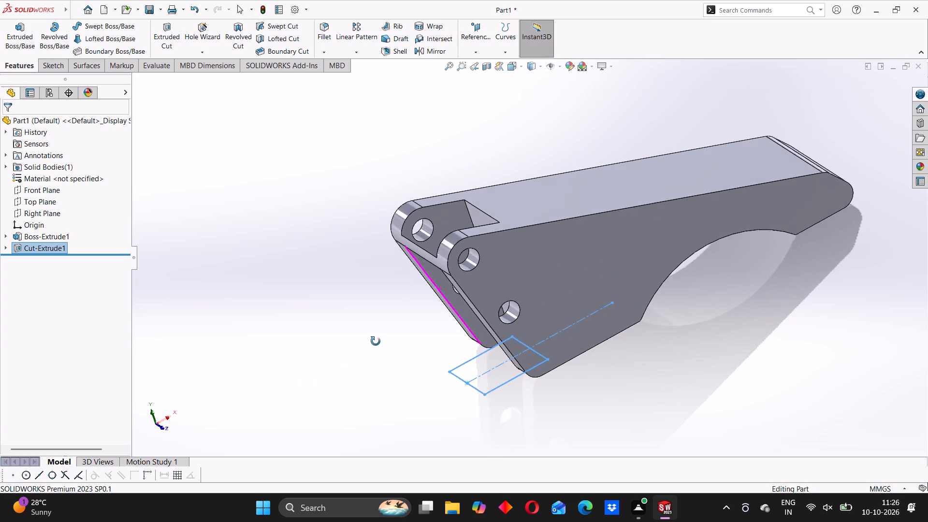
middle_click_drag(376, 341, 359, 350)
middle_click_drag(443, 303, 496, 245)
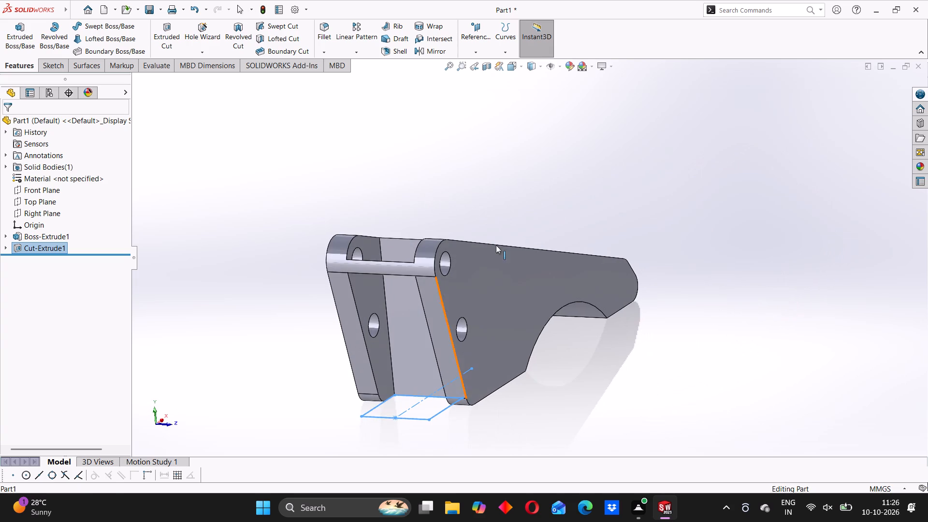
middle_click(380, 267)
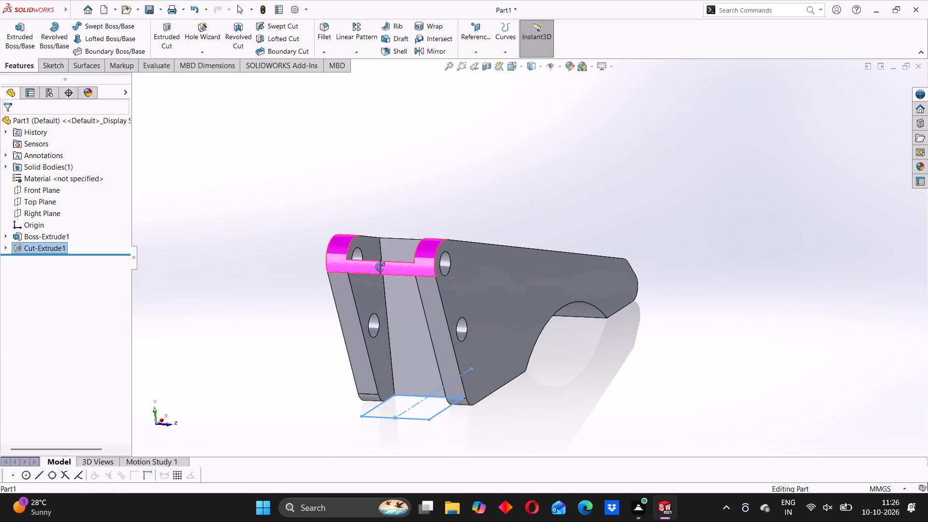
middle_click_drag(329, 237, 299, 321)
scroll(301, 321, "up", 1)
middle_click_drag(302, 319, 315, 280)
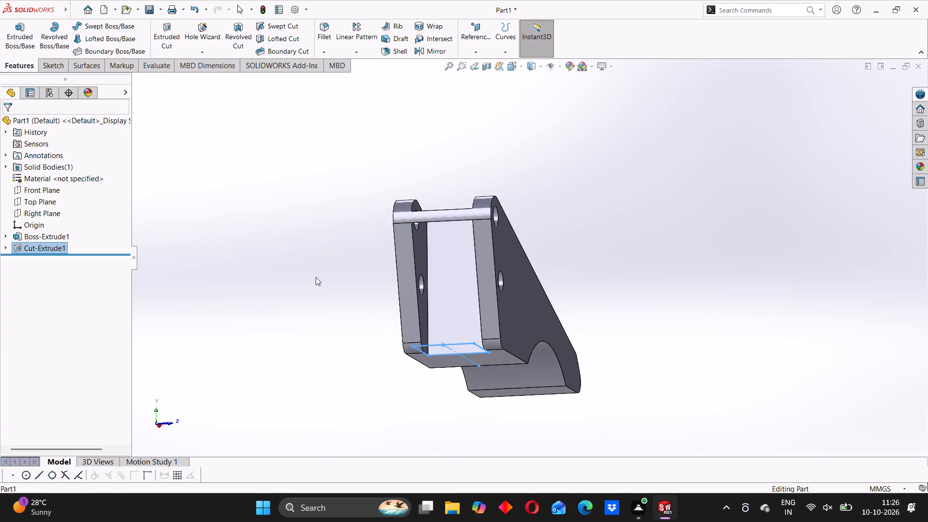
Reopen the sketch of the pivot-end slot cut for editing.
left_click(343, 302)
middle_click_drag(449, 255, 445, 275)
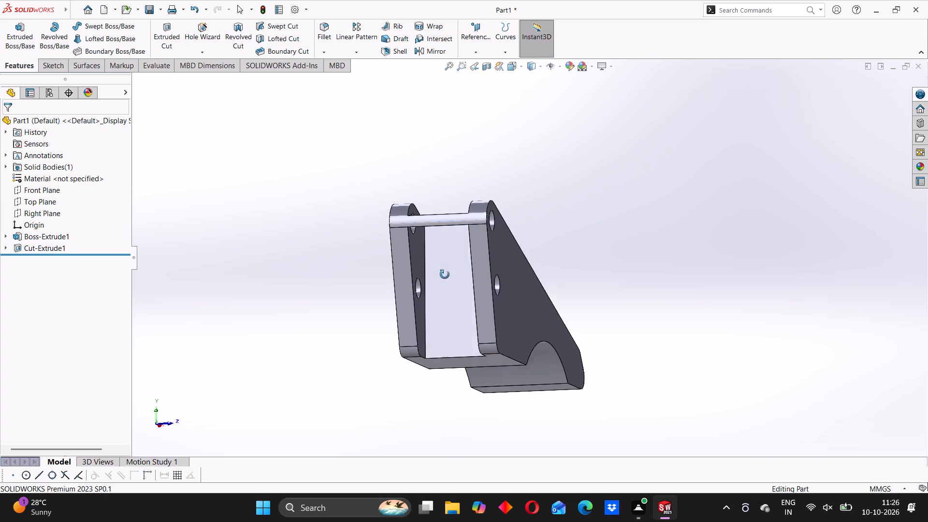
middle_click_drag(445, 275, 405, 395)
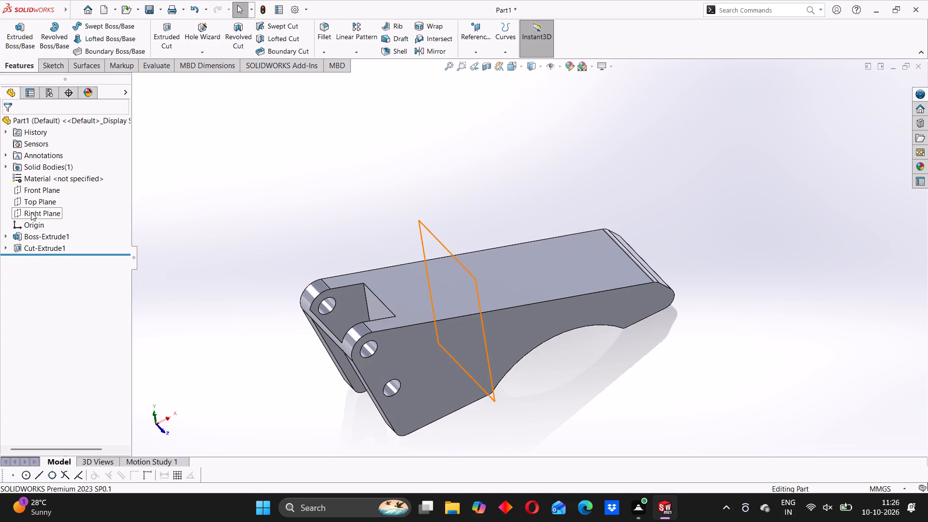
left_click(5, 248)
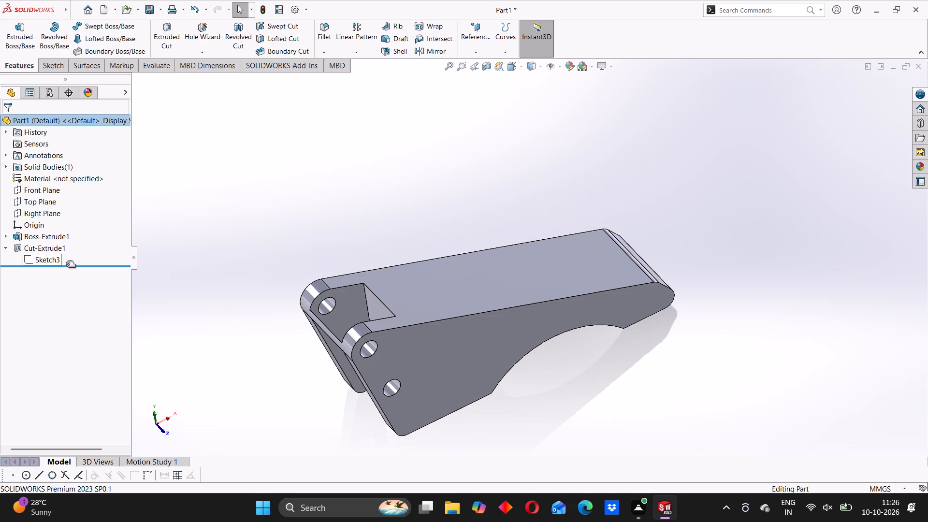
left_click(46, 262)
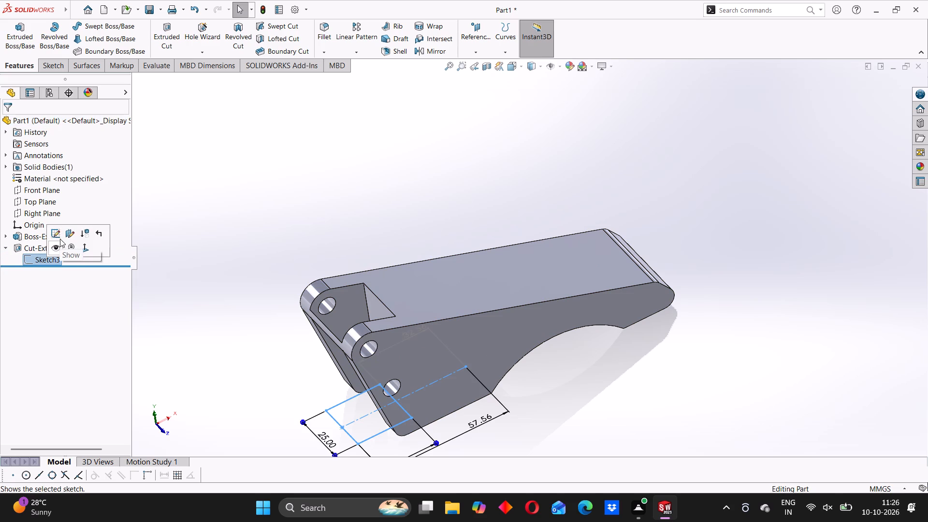
left_click(60, 237)
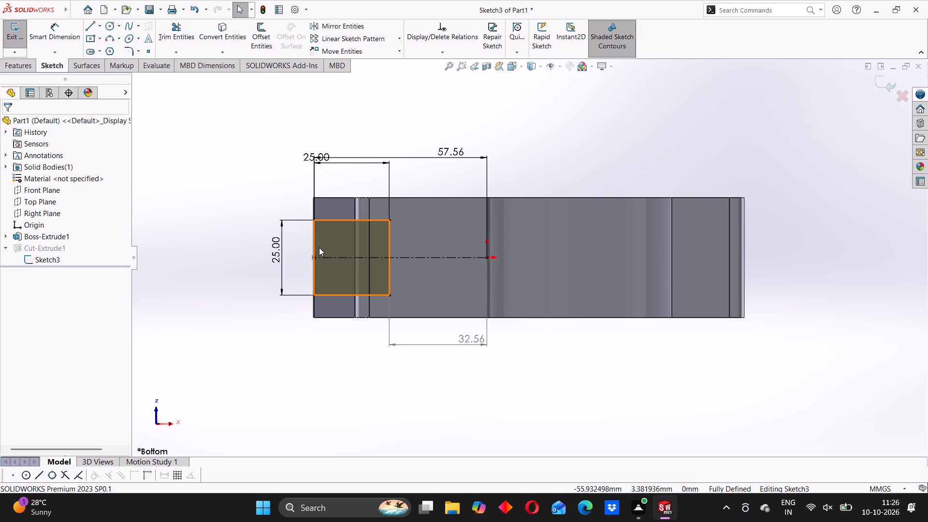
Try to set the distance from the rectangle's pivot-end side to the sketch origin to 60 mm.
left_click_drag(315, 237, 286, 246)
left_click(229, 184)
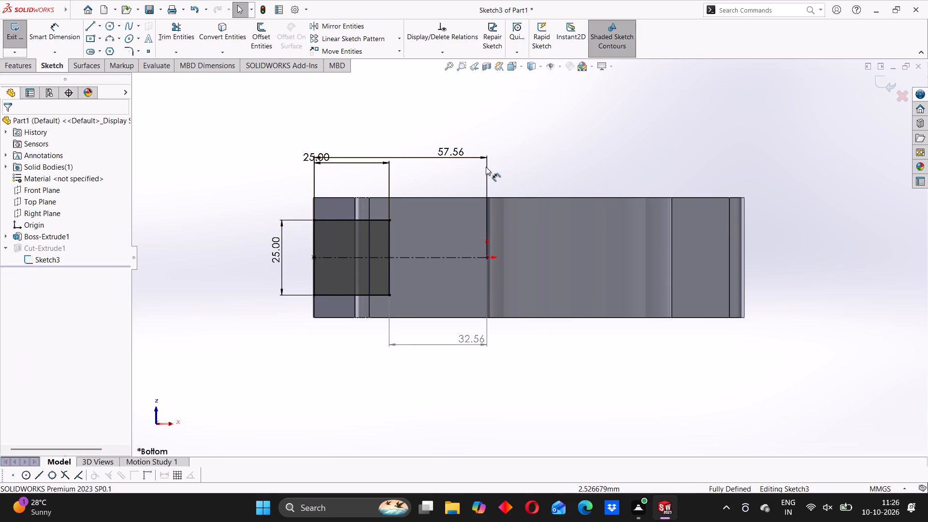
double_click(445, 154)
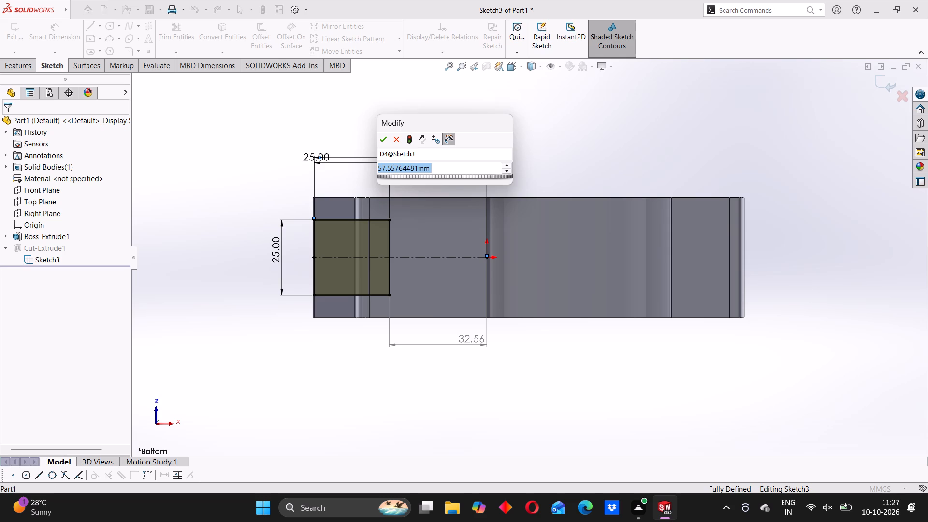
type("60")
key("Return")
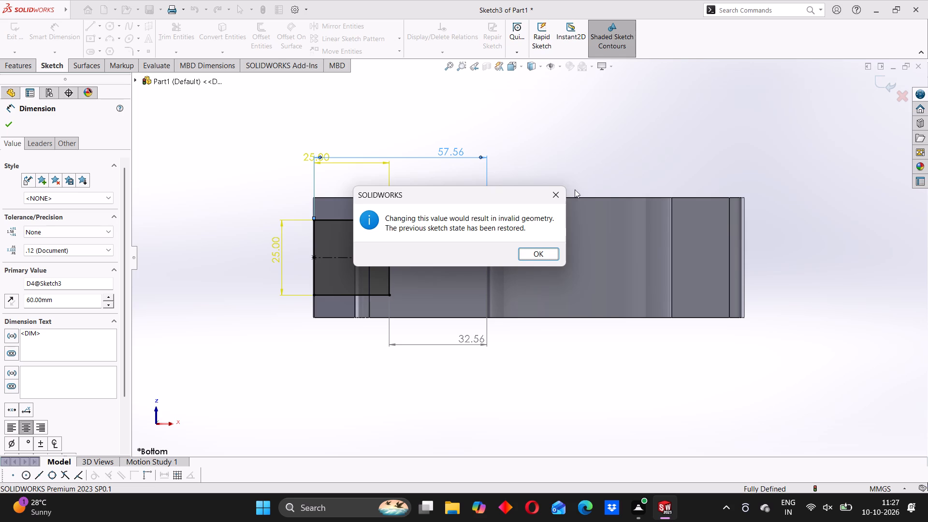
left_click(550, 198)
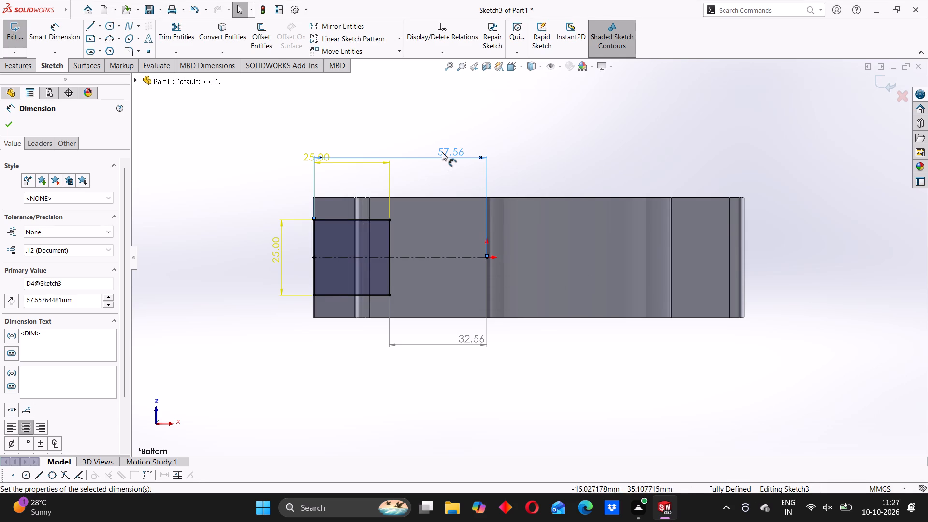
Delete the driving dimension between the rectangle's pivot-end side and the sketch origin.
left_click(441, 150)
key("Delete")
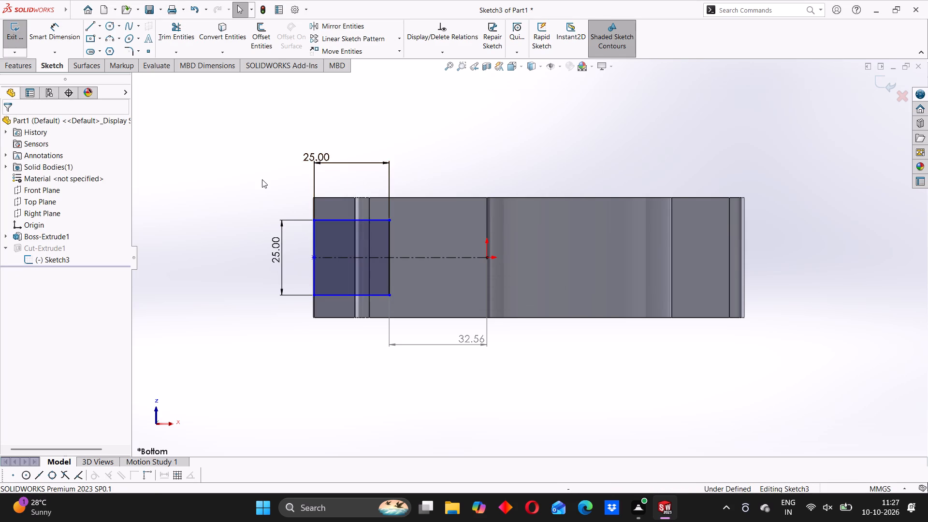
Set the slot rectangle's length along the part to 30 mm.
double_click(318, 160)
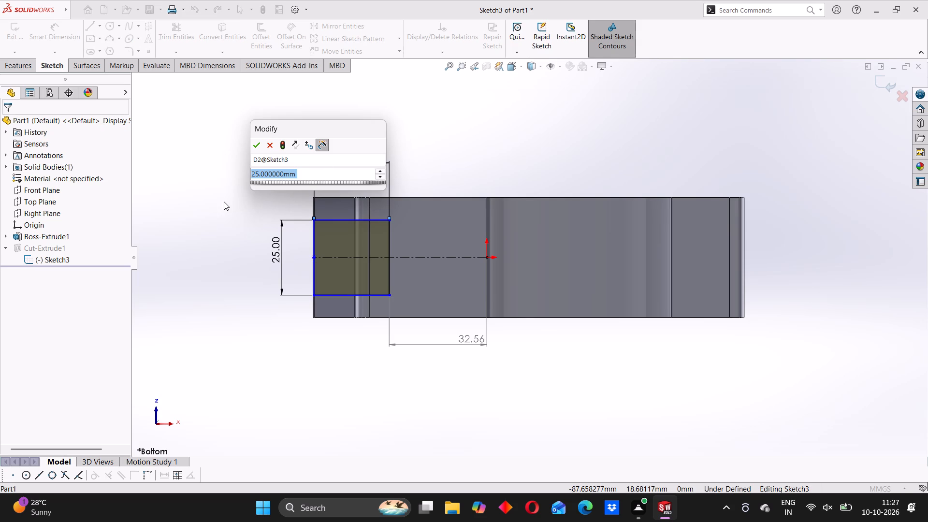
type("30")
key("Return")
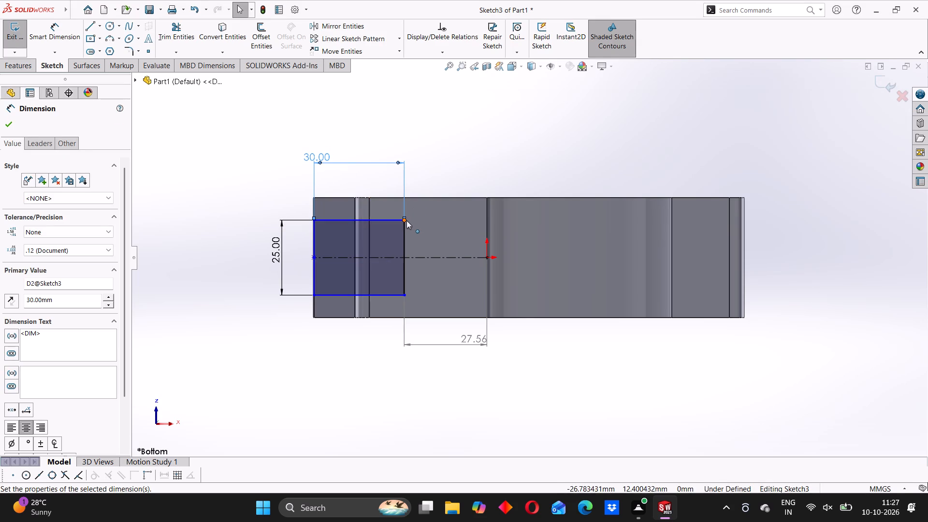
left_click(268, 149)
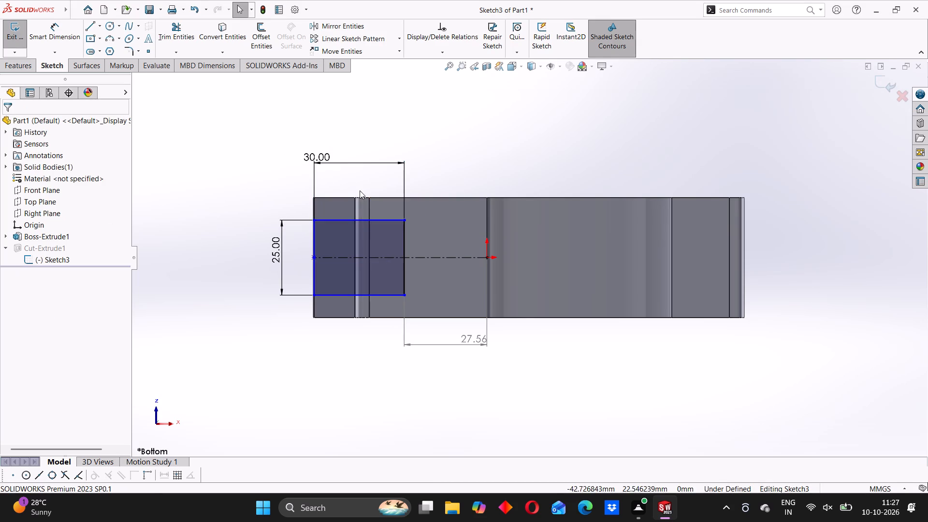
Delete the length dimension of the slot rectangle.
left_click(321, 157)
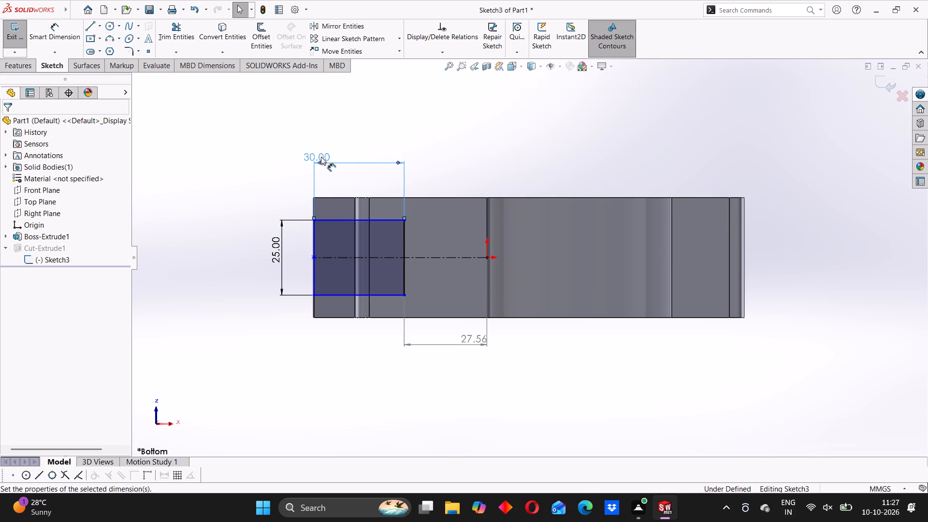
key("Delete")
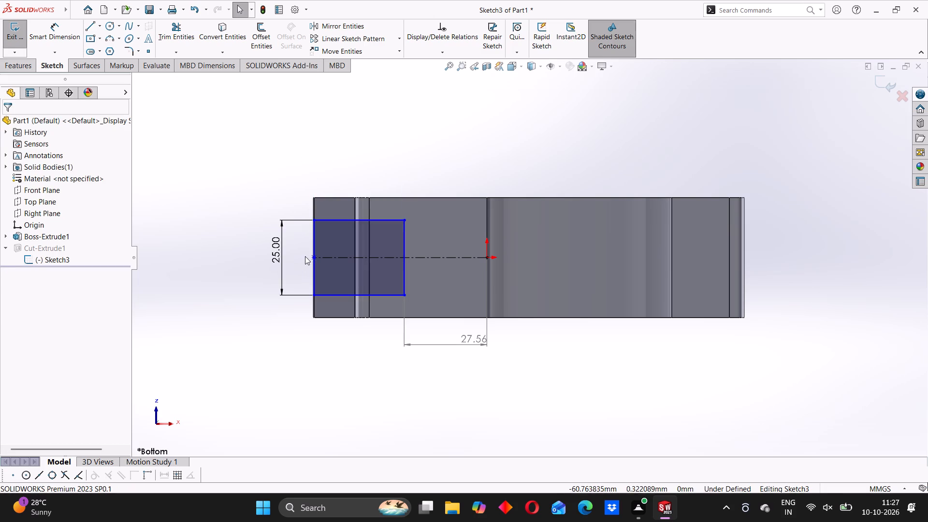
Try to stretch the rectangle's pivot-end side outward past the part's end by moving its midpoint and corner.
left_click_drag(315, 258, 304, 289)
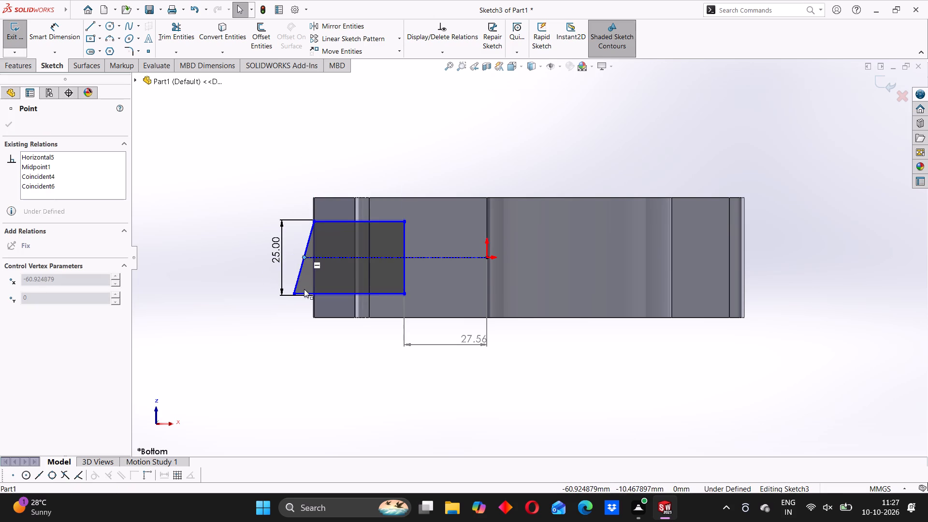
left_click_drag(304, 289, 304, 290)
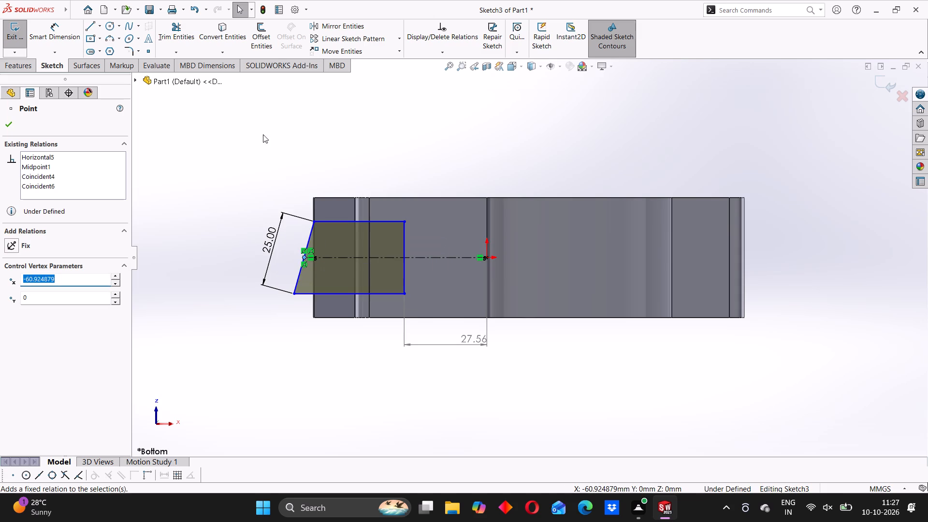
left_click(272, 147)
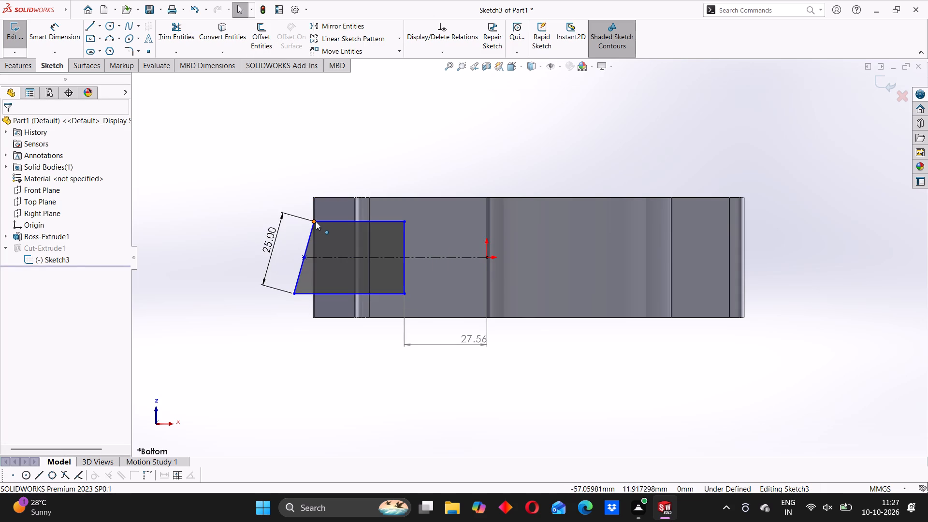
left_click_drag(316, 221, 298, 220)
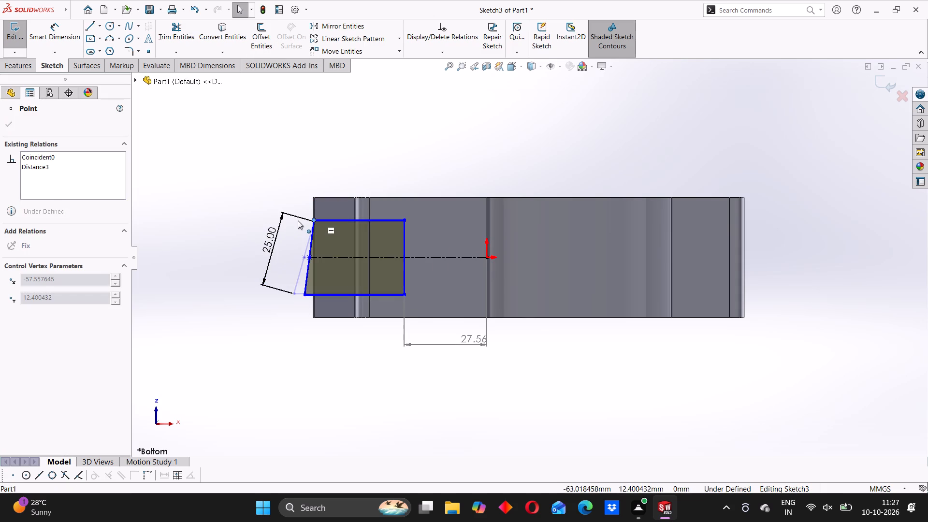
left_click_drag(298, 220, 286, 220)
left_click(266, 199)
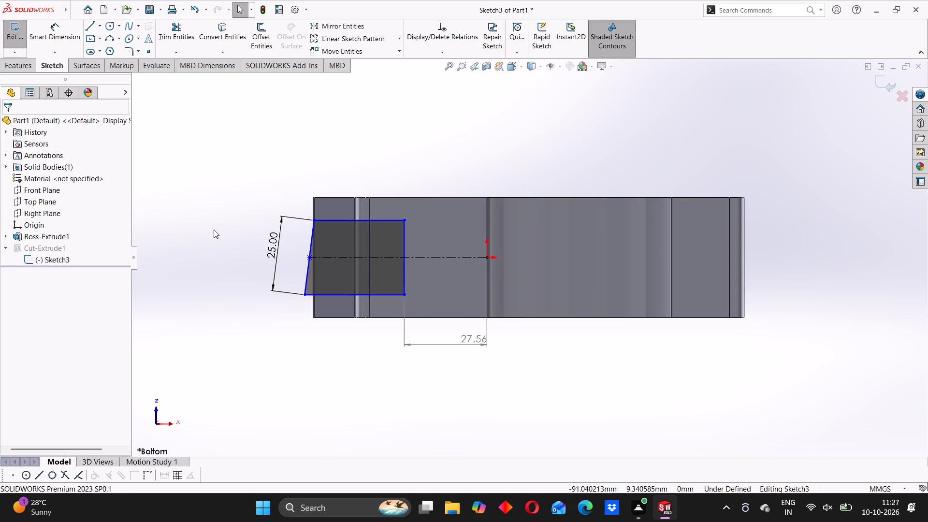
Delete the whole slot profile from the sketch, including its centreline and remaining dimensions.
left_click_drag(384, 133, 567, 318)
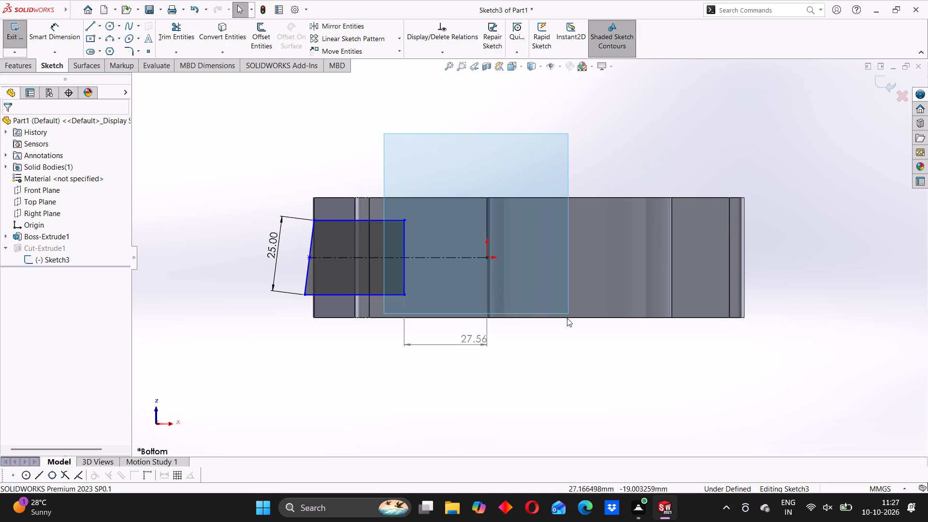
left_click_drag(567, 318, 503, 405)
left_click_drag(198, 165, 291, 172)
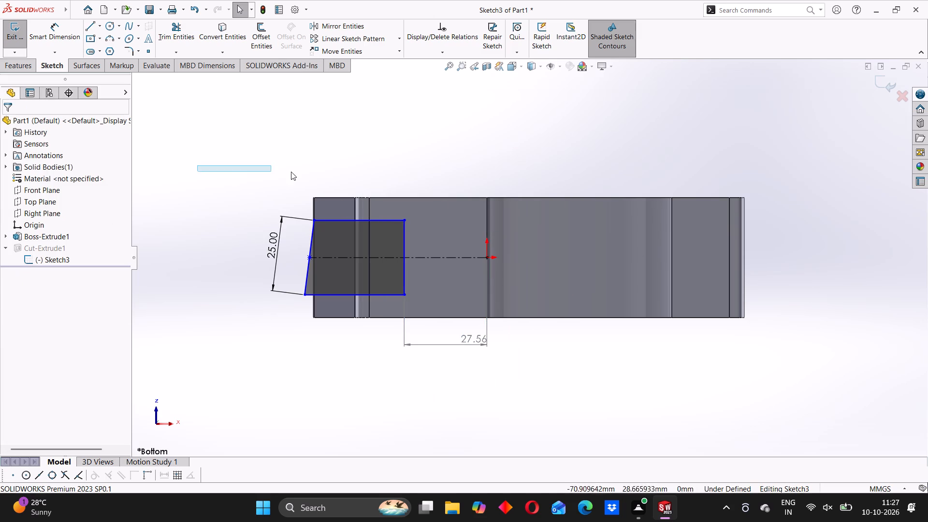
left_click_drag(291, 172, 668, 373)
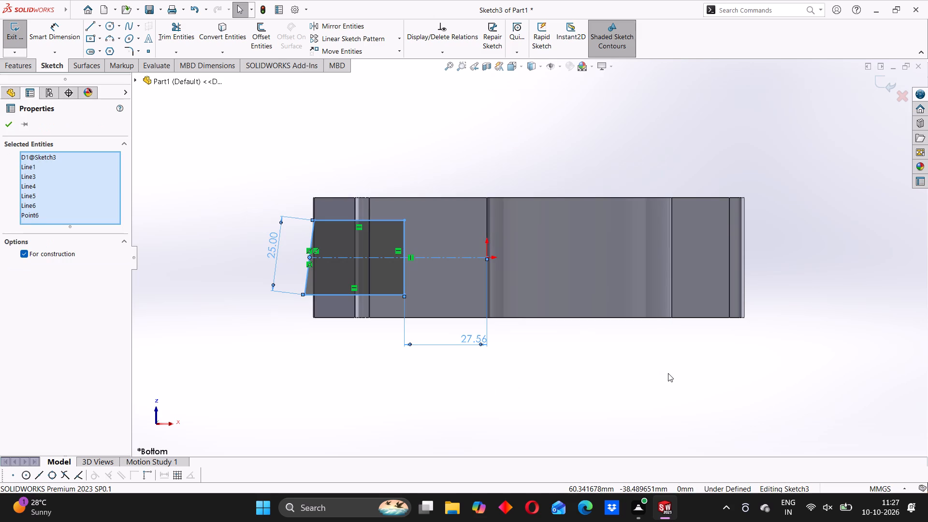
key("Delete")
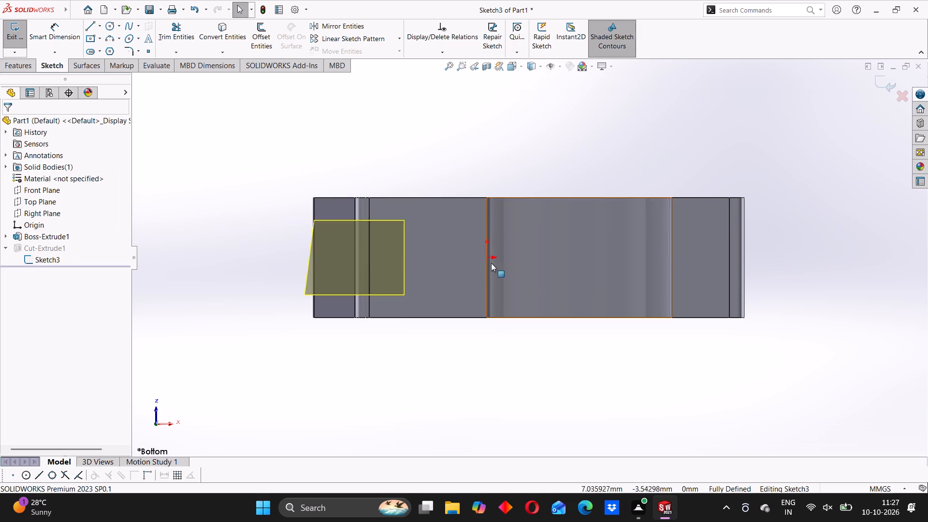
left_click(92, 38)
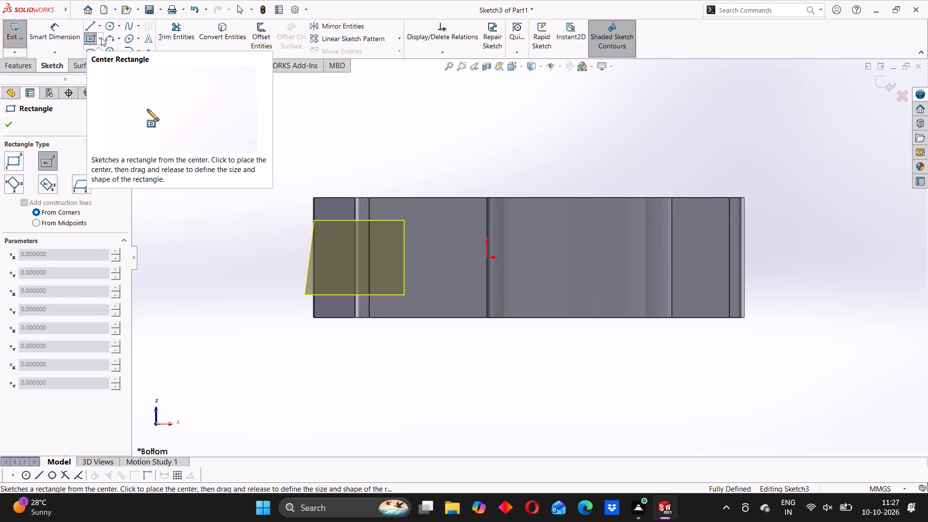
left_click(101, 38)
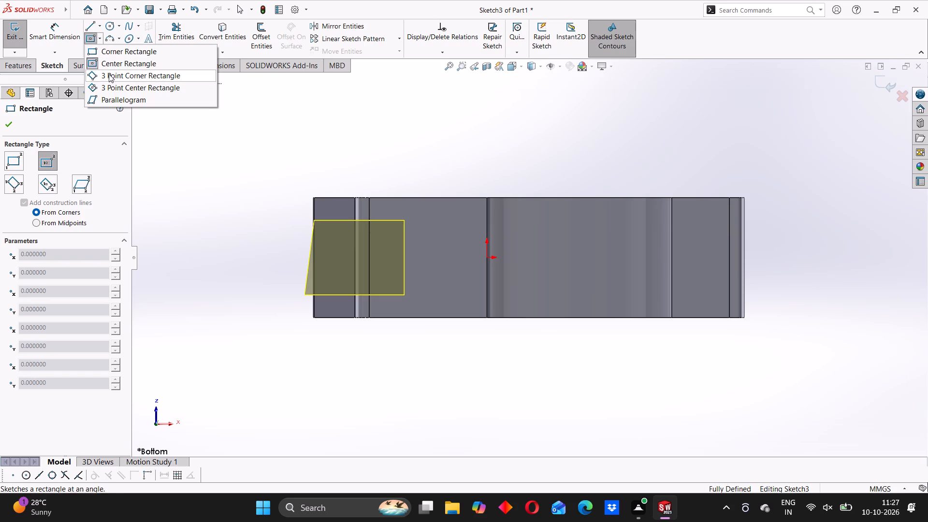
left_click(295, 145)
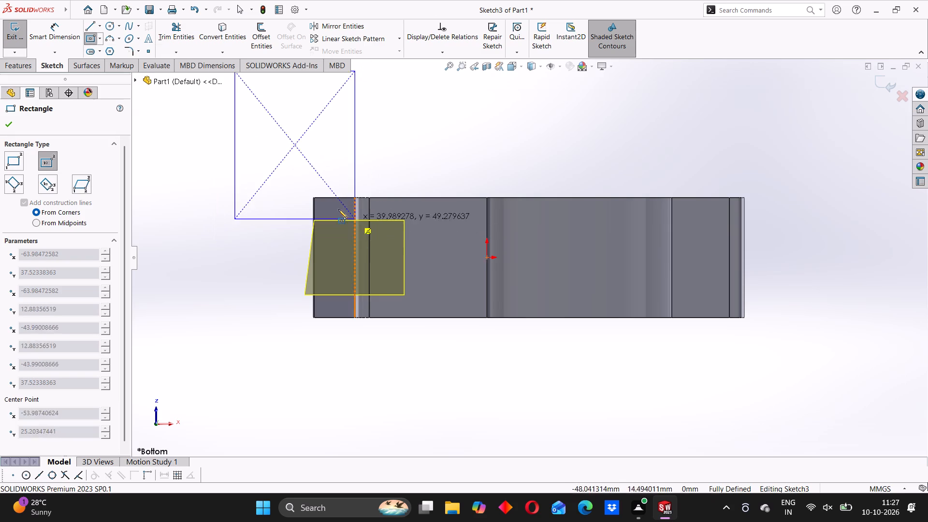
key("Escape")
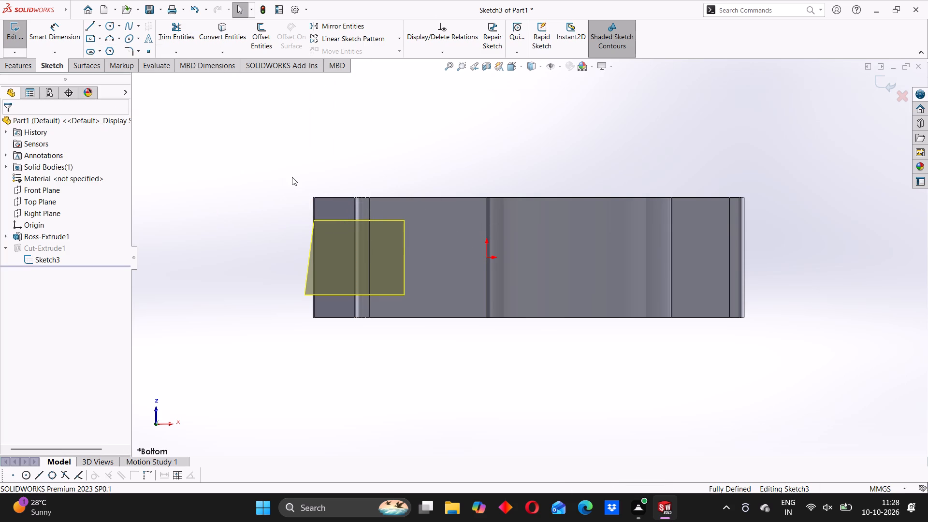
Sketch a center rectangle about 41 by 25 mm on the part's midline at the pivot end, extending past the part's end.
left_click(95, 41)
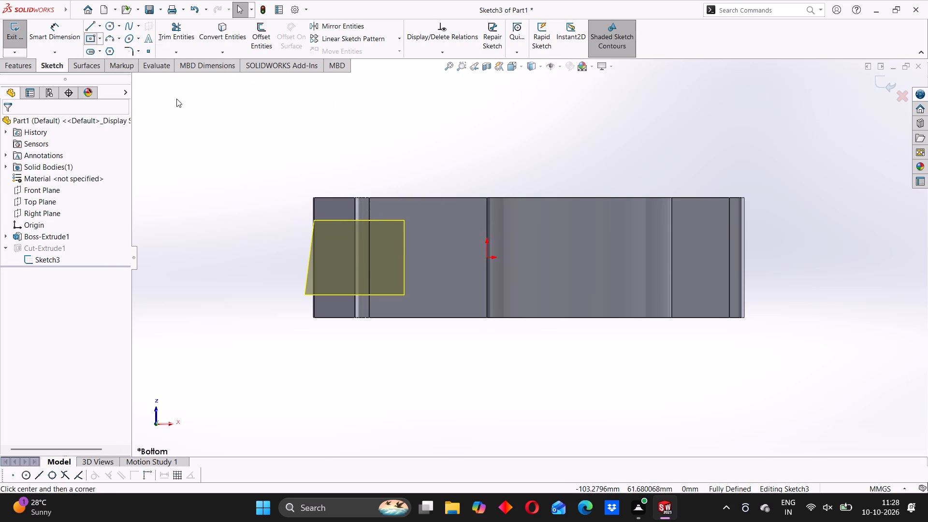
left_click(353, 259)
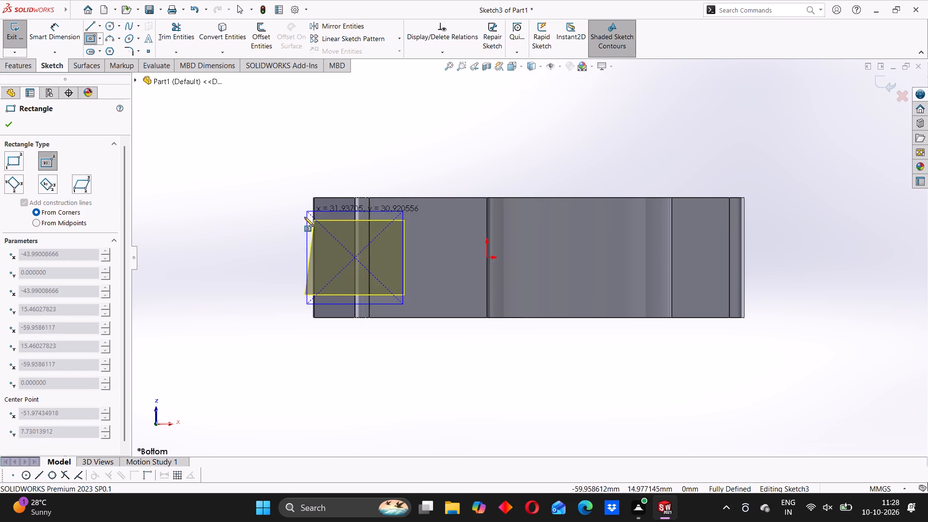
left_click(293, 219)
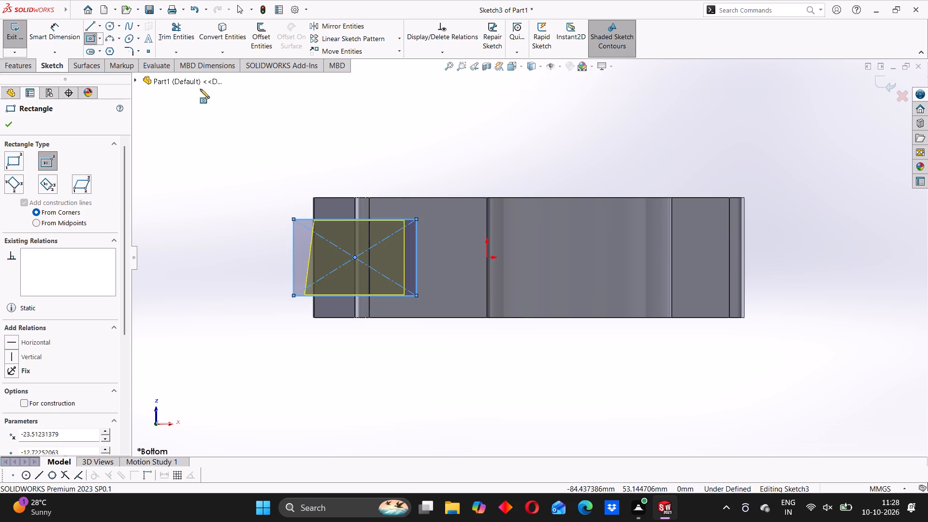
Dimension the new rectangle's length along the part as 40 mm.
left_click(64, 37)
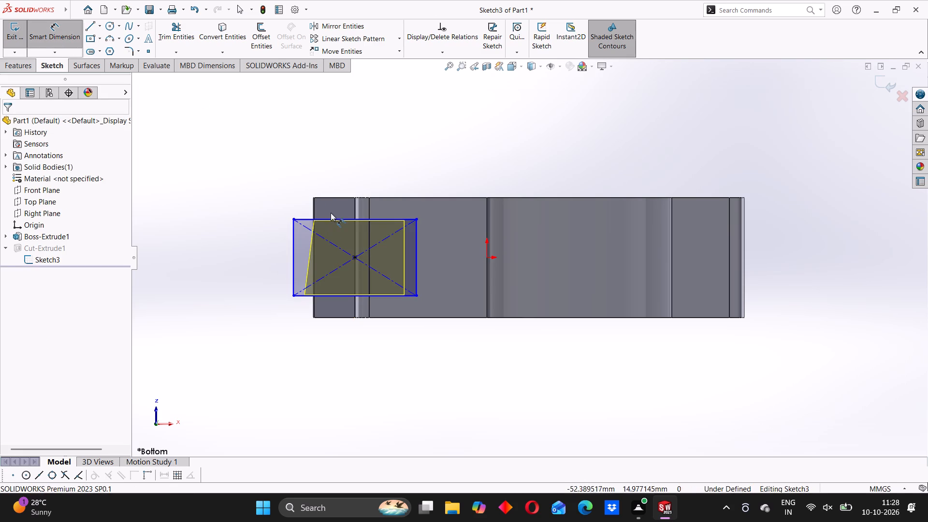
left_click(326, 219)
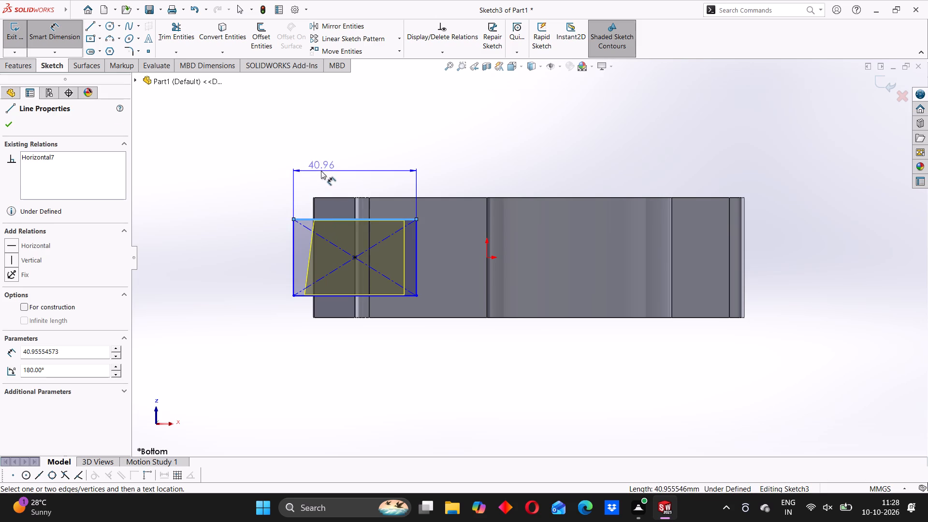
left_click(319, 165)
type("40")
key("Return")
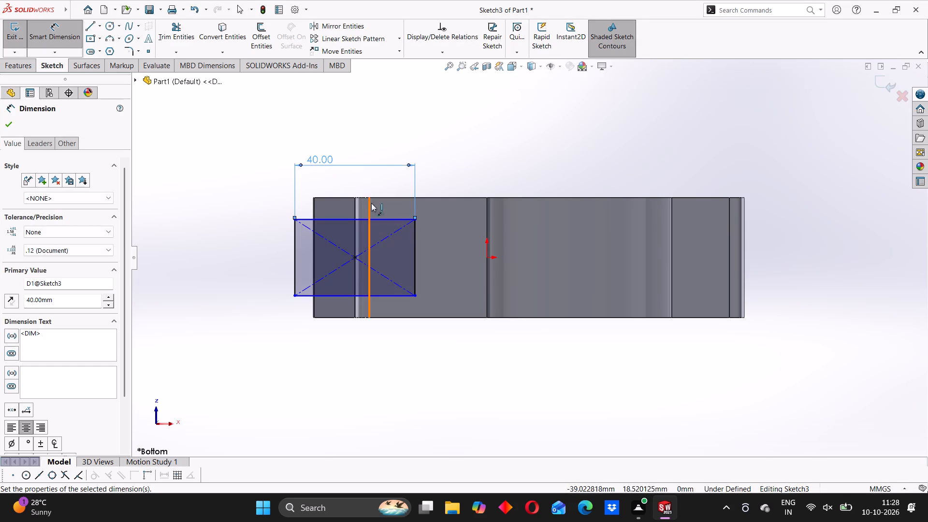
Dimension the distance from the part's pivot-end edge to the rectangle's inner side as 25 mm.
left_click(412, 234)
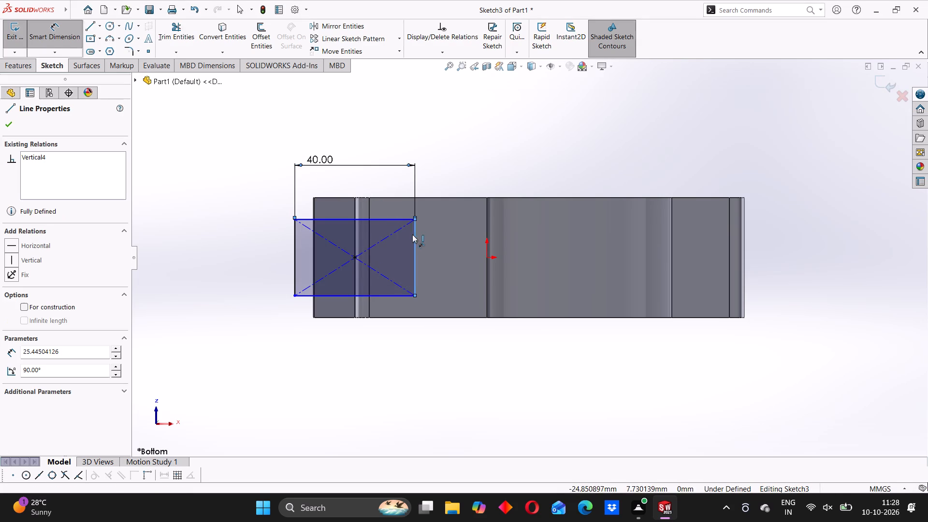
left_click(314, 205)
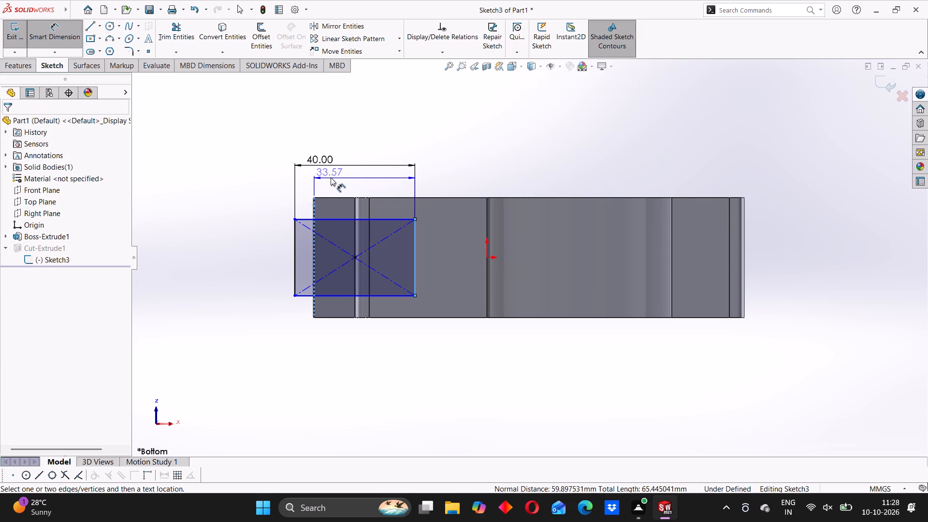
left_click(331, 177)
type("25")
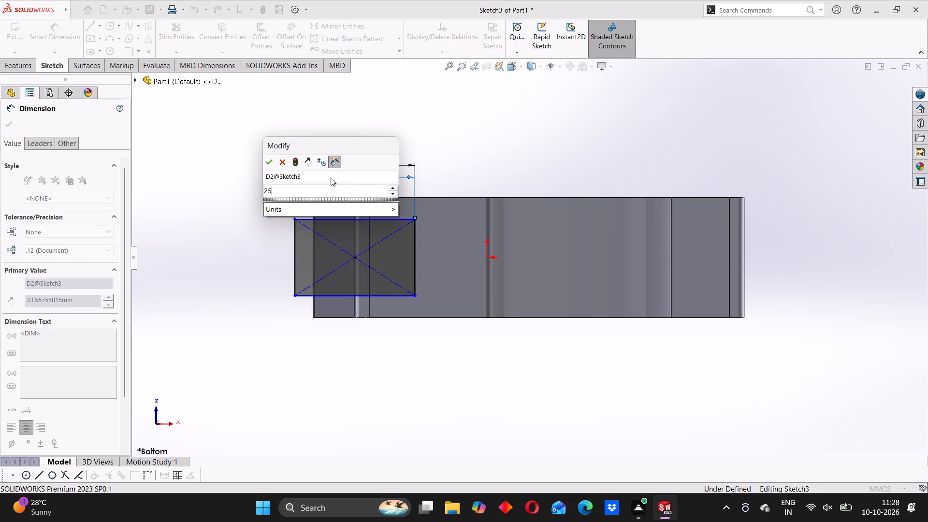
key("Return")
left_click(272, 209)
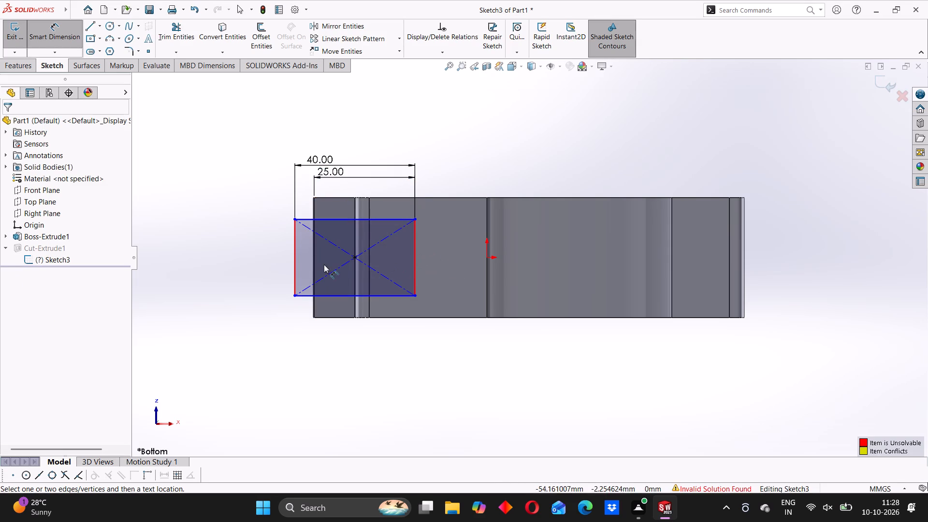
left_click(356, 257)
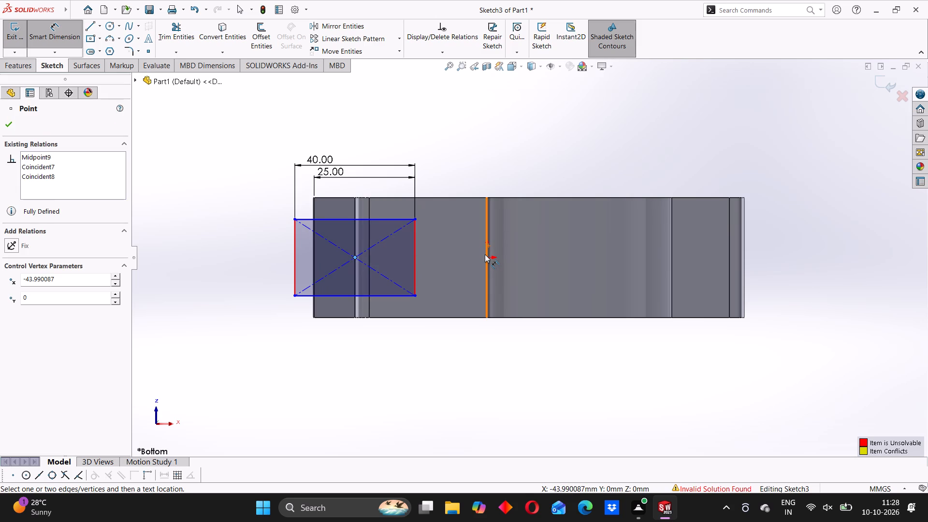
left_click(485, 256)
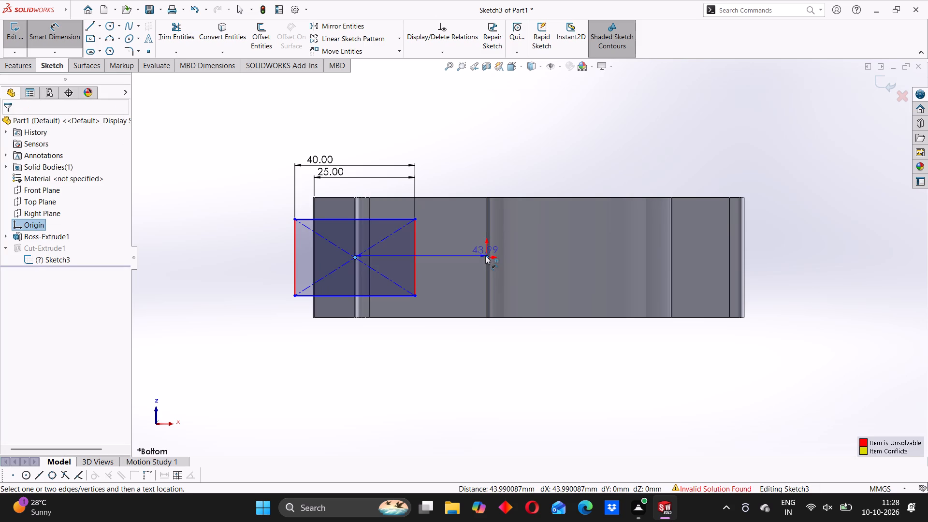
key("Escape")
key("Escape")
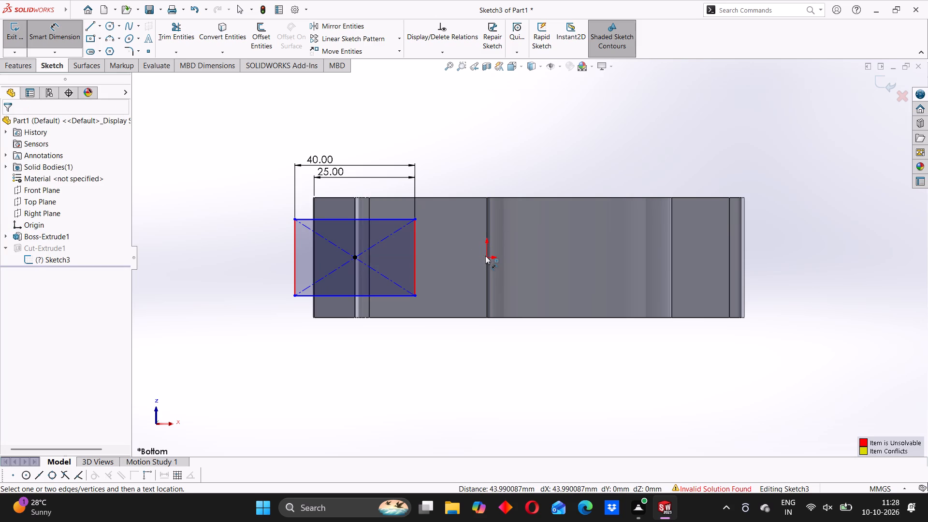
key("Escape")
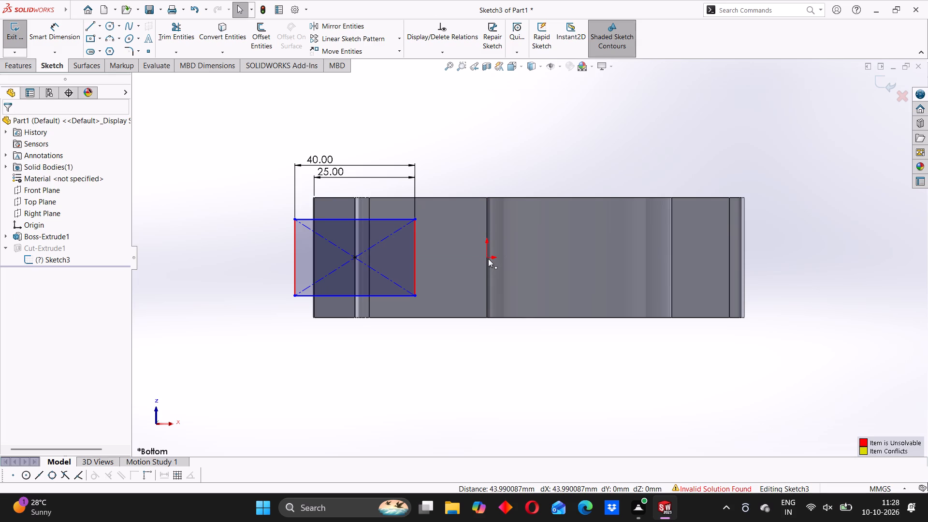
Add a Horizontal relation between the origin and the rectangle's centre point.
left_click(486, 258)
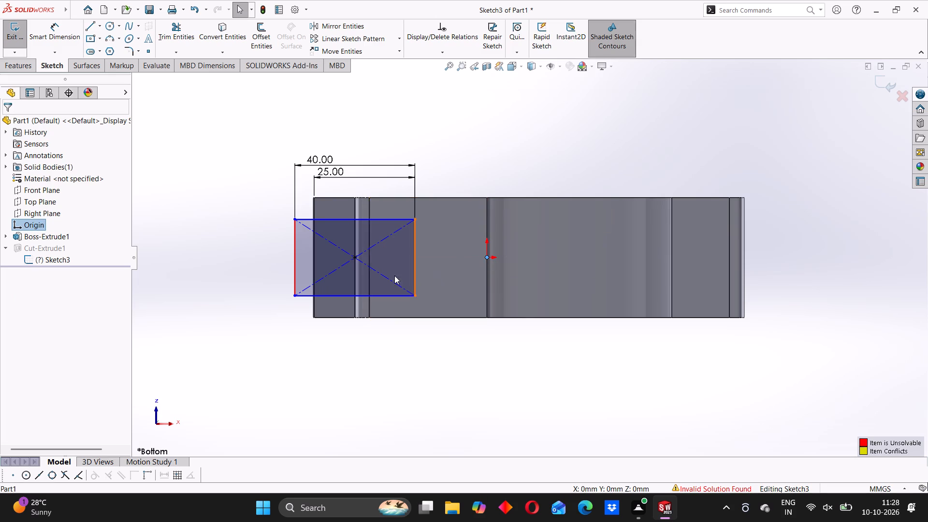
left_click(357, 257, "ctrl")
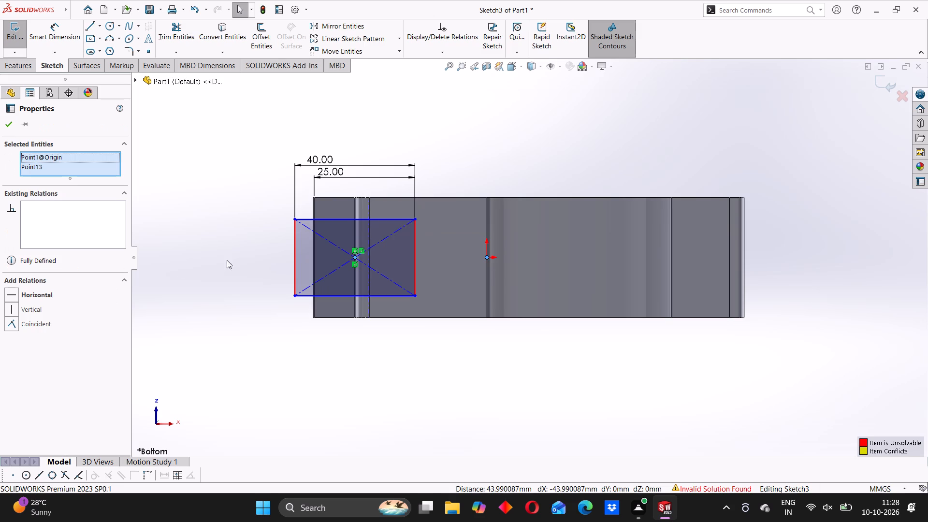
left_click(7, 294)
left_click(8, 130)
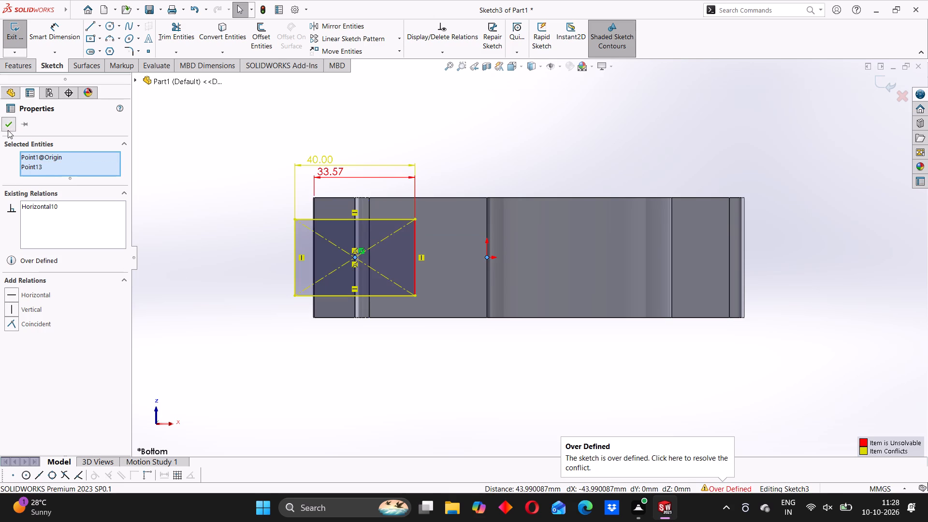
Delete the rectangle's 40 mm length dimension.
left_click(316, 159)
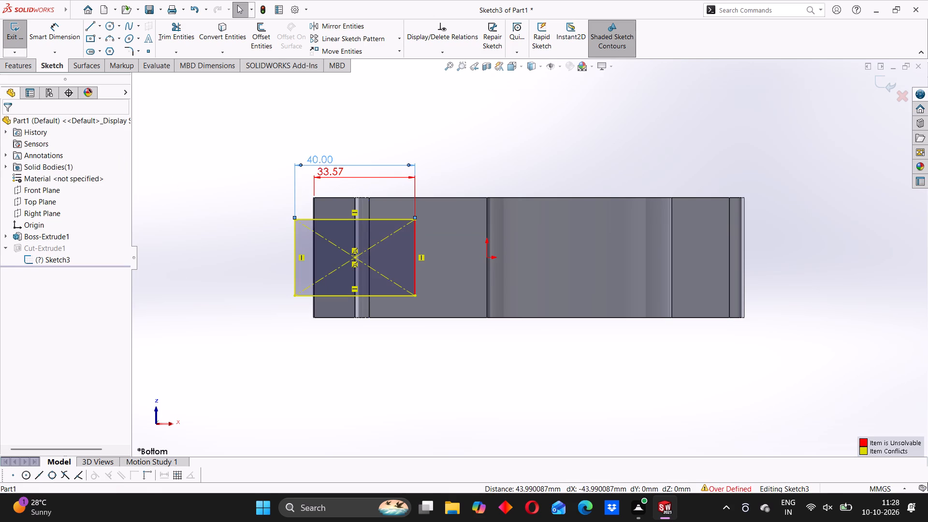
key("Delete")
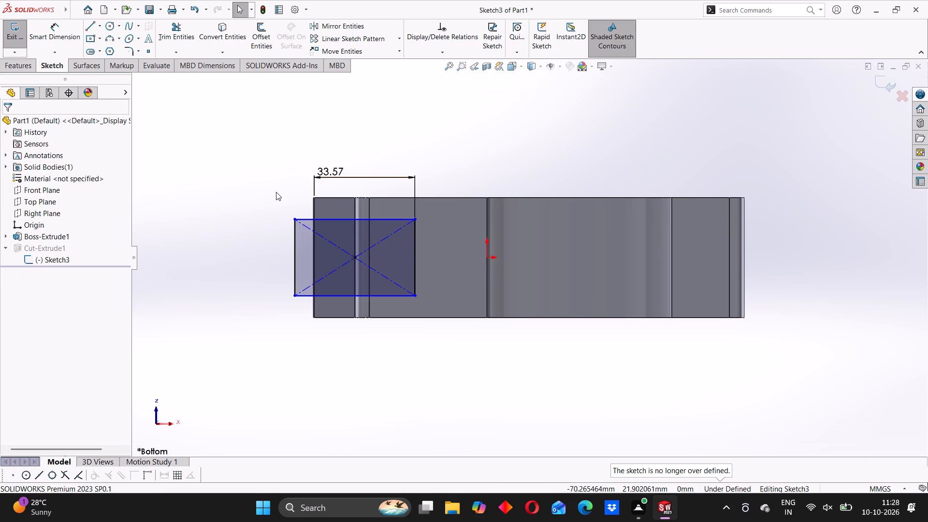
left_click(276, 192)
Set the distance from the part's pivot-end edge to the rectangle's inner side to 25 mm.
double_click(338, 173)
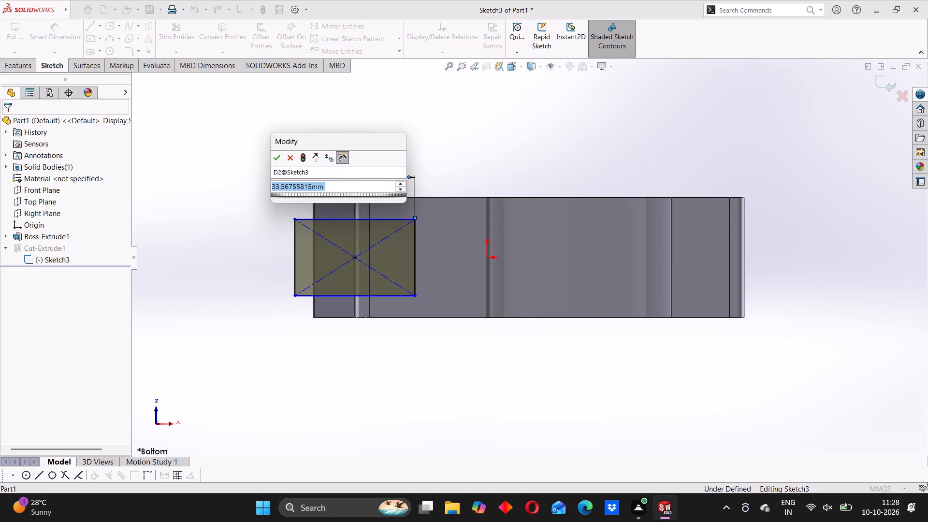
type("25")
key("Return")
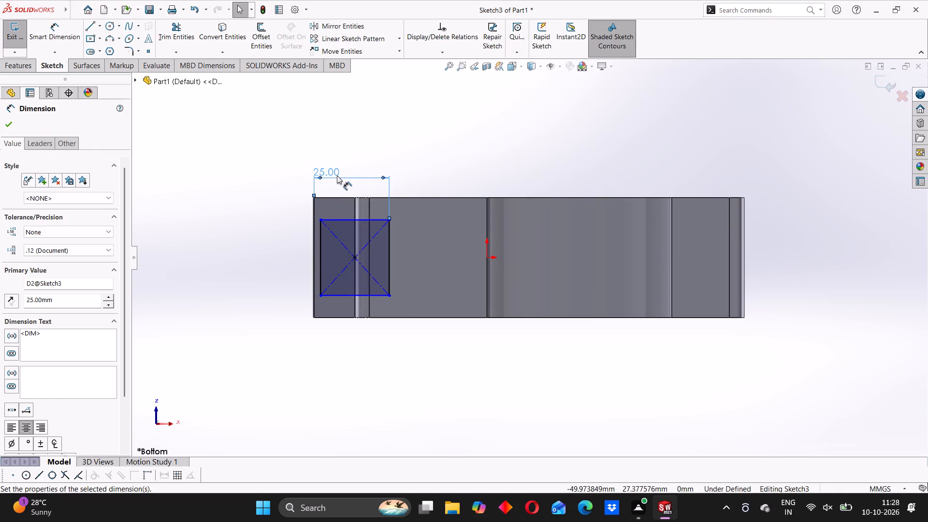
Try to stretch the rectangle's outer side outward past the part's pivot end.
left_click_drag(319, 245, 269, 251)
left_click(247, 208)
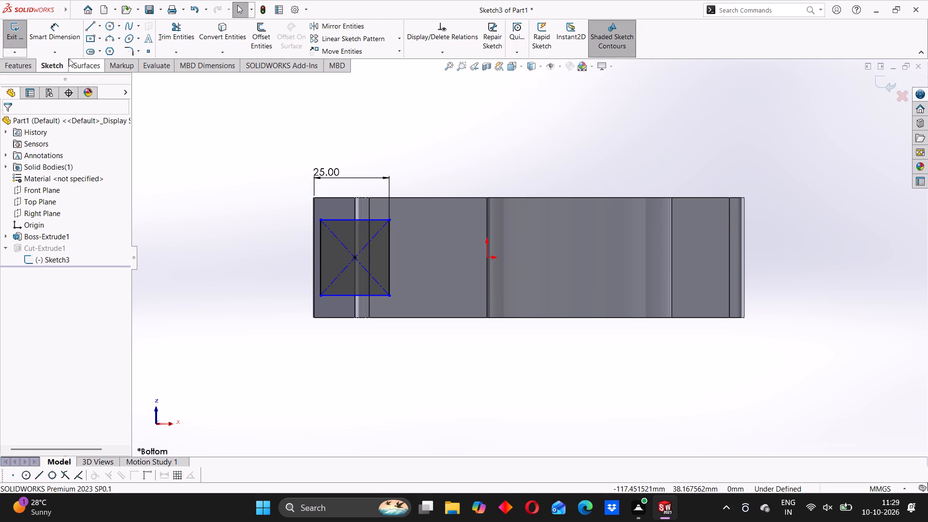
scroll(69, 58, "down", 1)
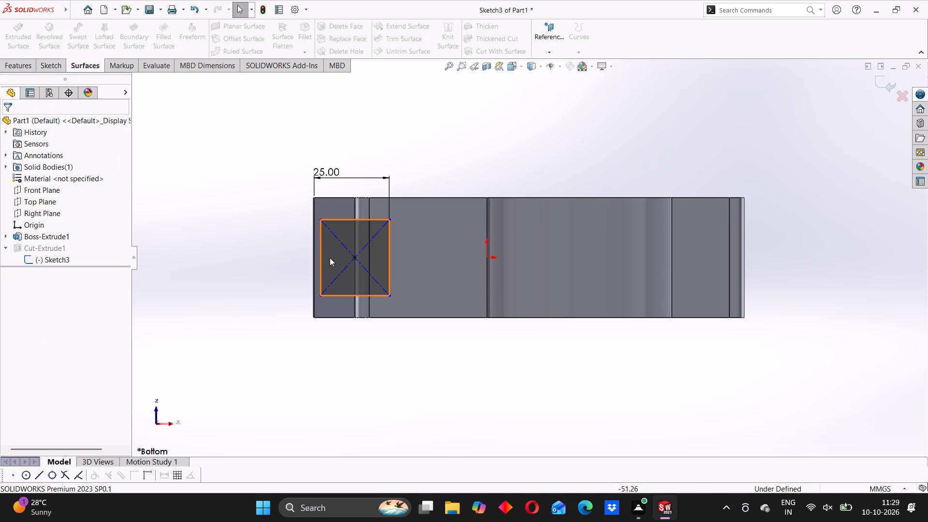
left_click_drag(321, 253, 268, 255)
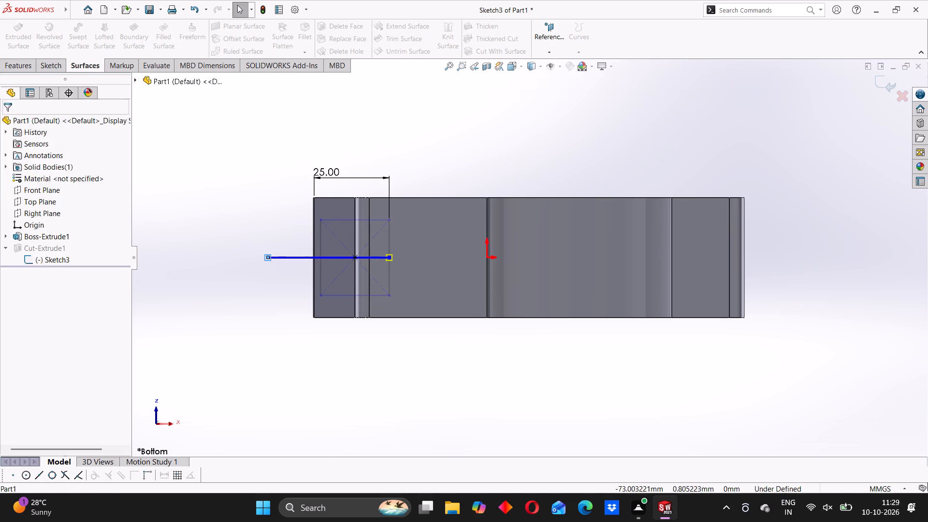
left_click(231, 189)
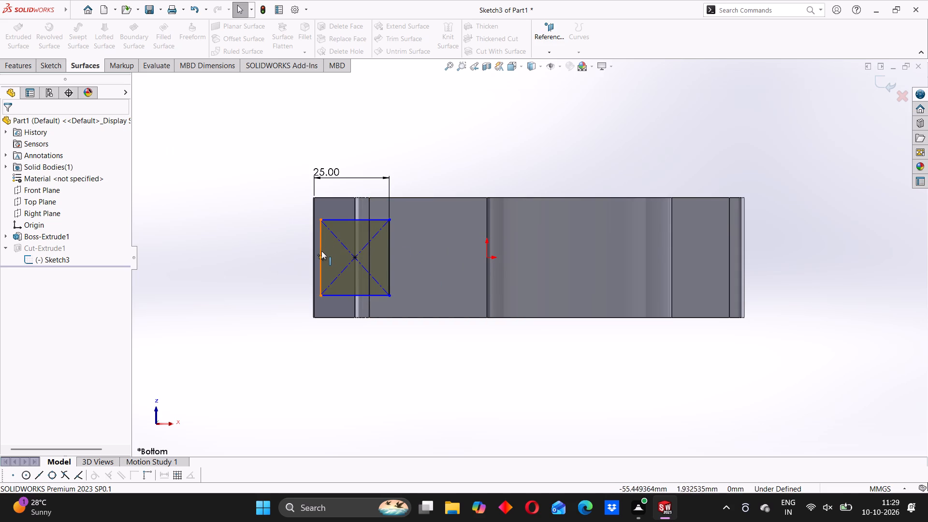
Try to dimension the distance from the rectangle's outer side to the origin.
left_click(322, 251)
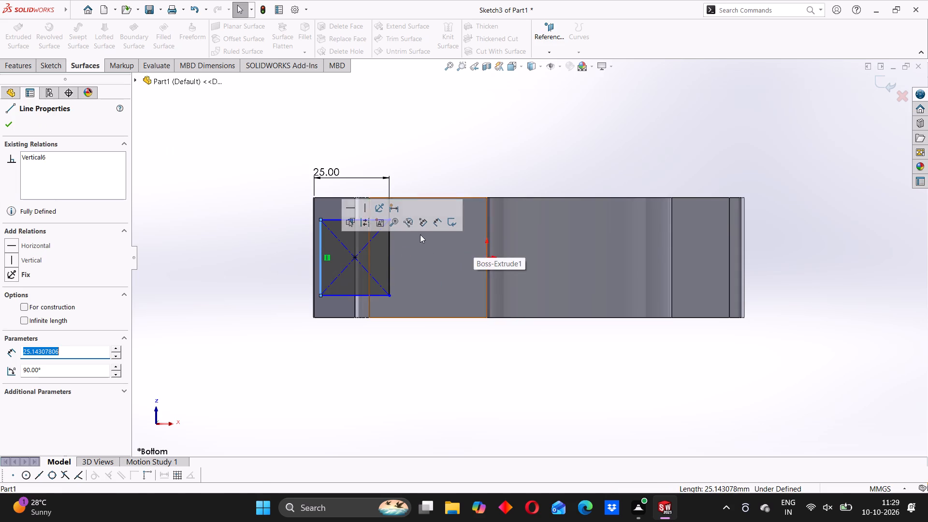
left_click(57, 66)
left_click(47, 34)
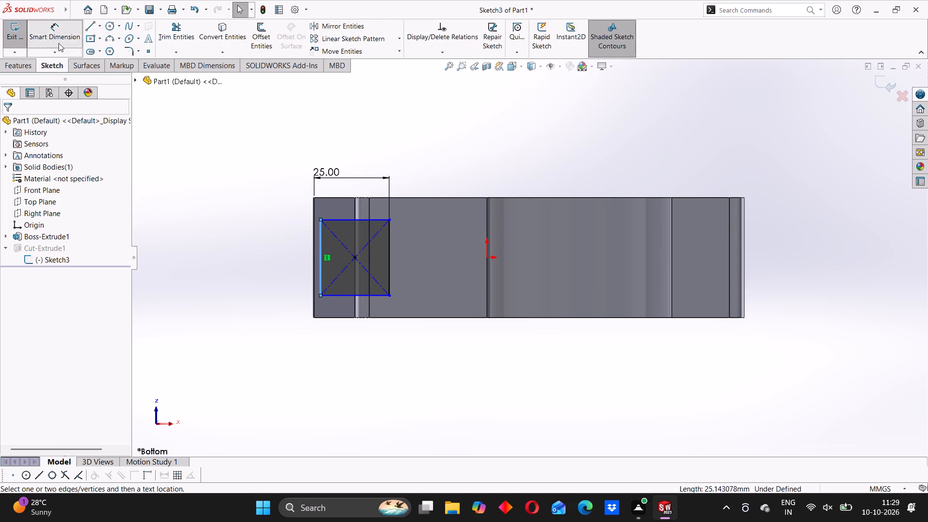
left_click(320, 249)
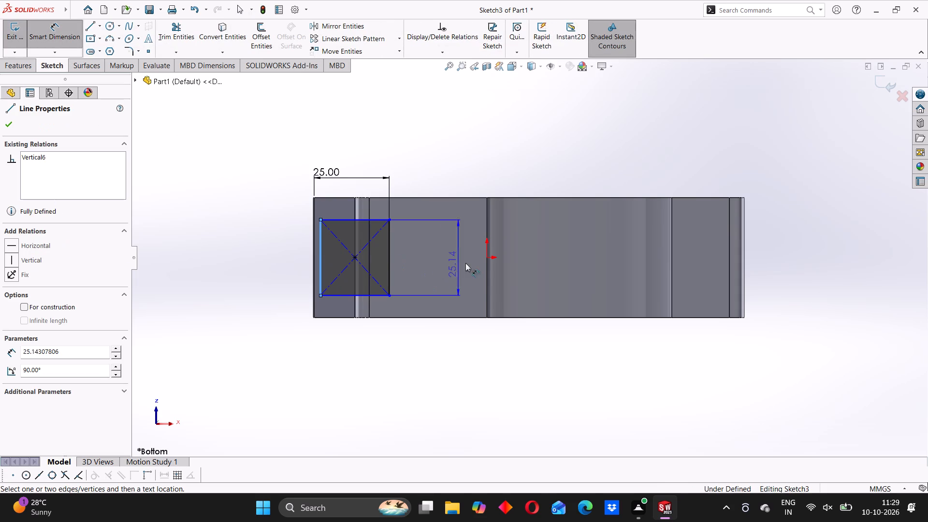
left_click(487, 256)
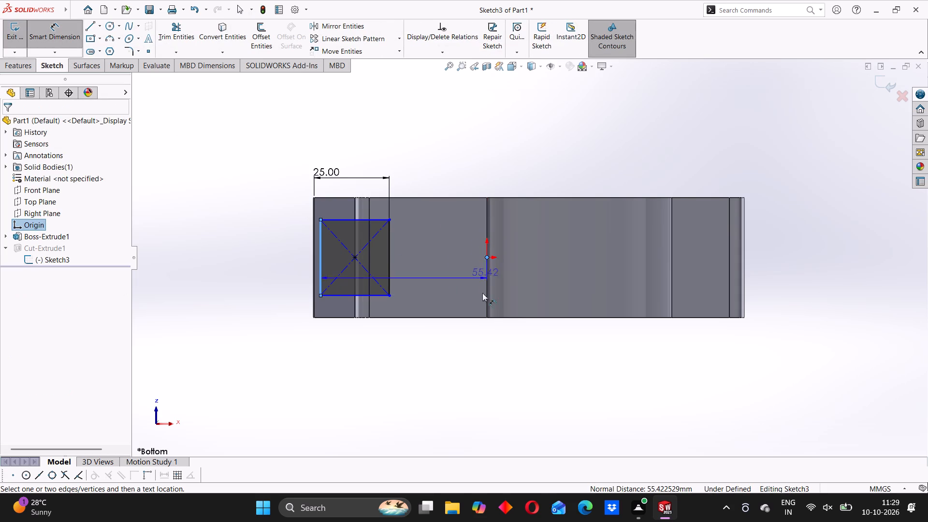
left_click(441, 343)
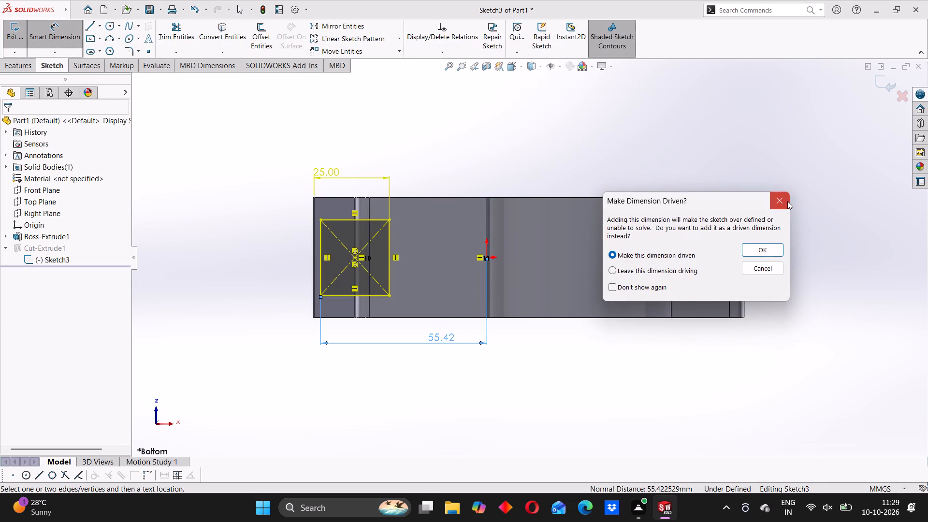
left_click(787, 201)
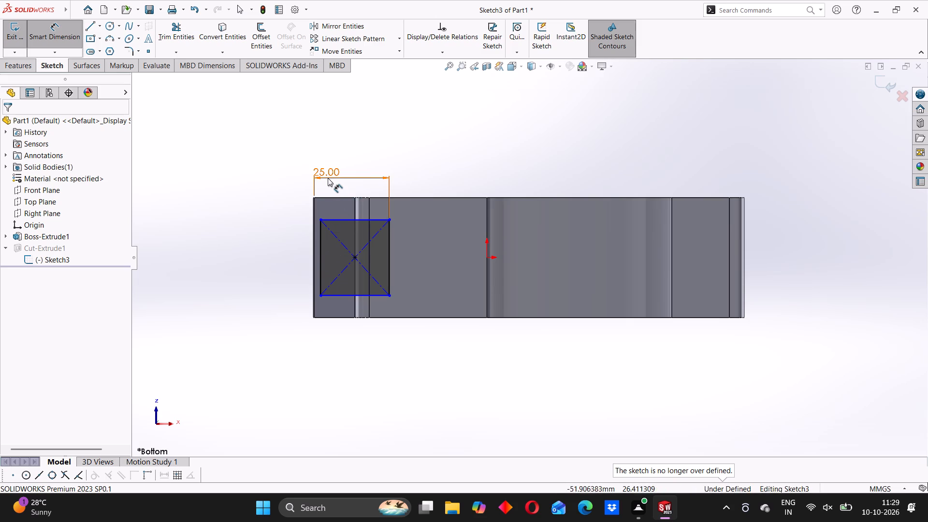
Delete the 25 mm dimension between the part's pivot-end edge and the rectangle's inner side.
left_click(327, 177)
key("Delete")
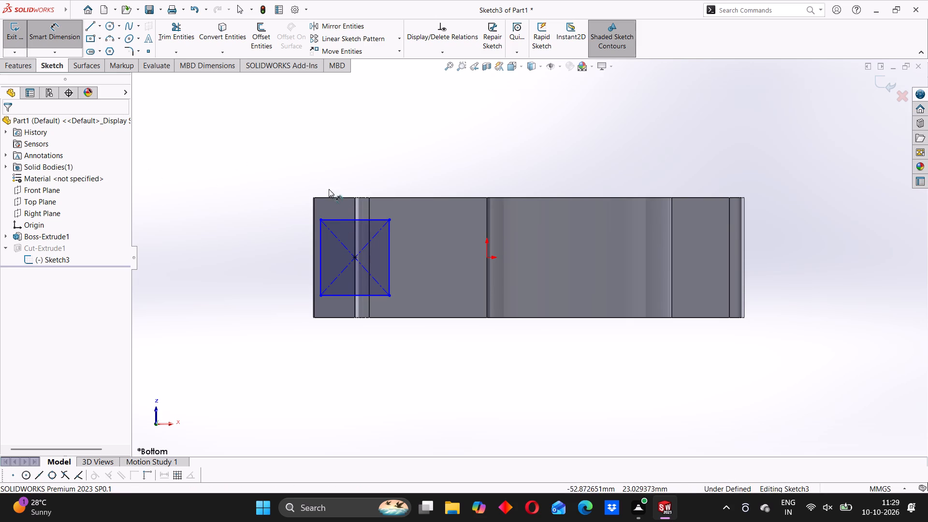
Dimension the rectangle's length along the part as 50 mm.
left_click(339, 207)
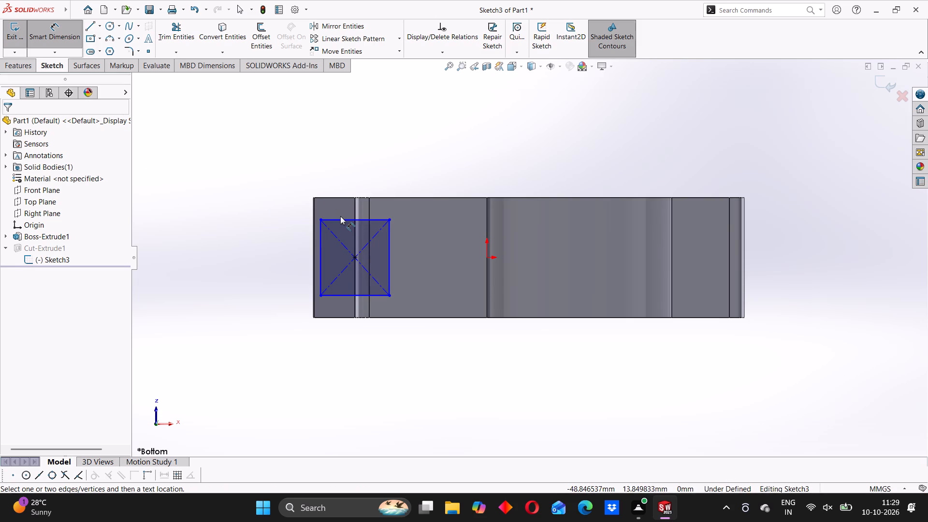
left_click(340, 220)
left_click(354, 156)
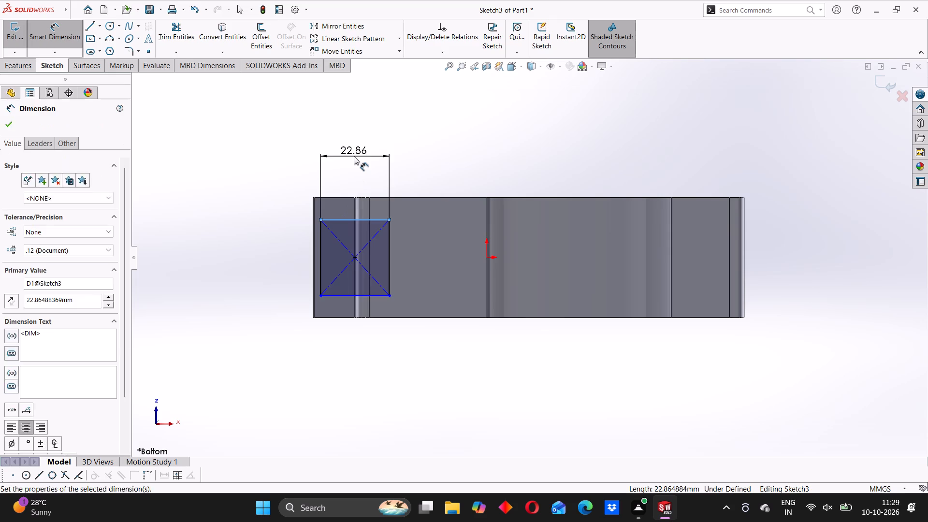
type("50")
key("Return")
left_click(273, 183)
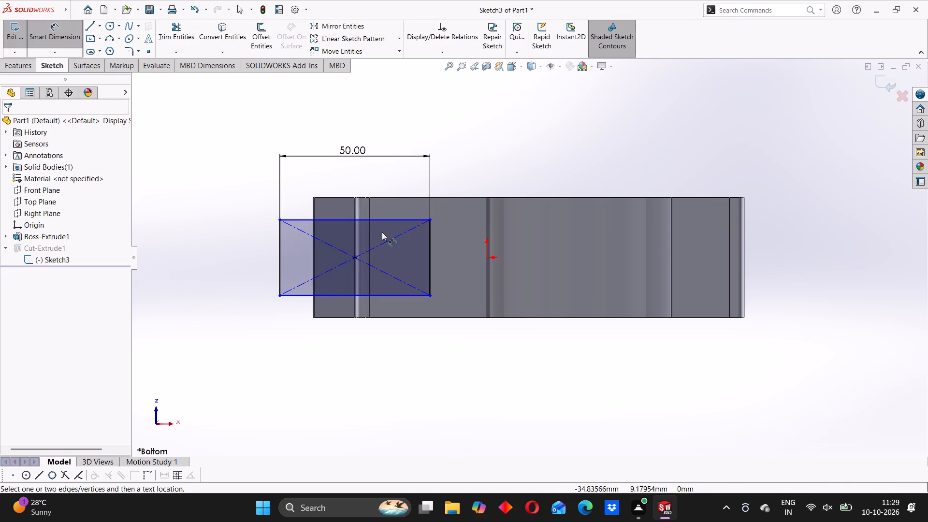
Delete the whole rectangle from the sketch, including its construction diagonals and length dimension.
left_click(357, 255)
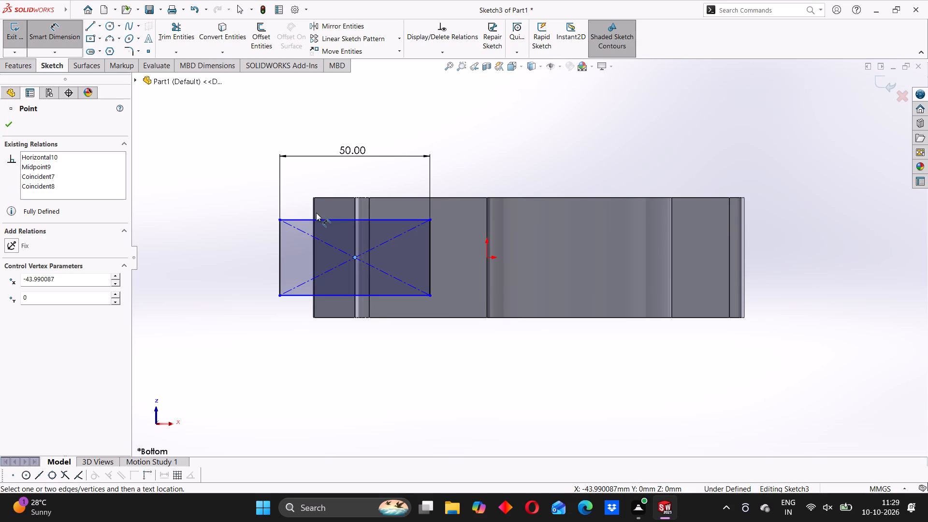
left_click(351, 153)
key("Delete")
left_click(347, 150)
key("Delete")
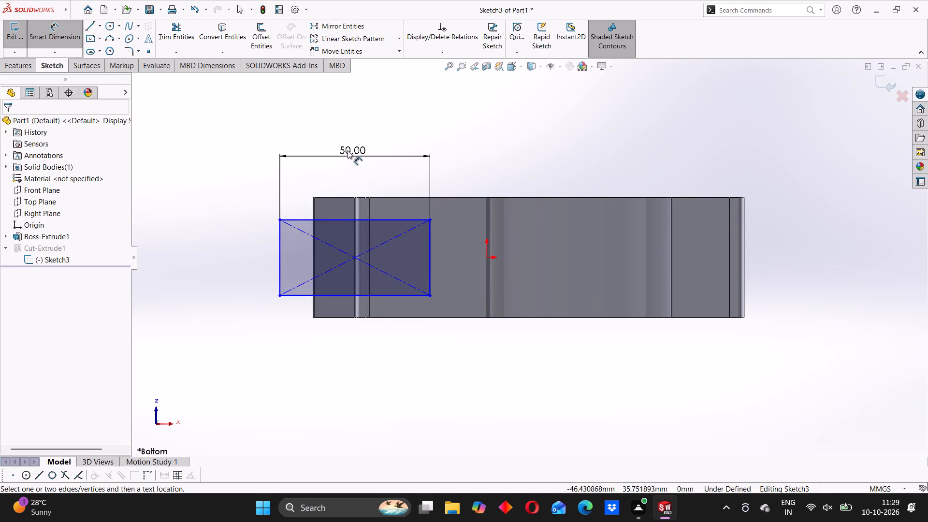
left_click(60, 44)
left_click_drag(214, 122, 425, 169)
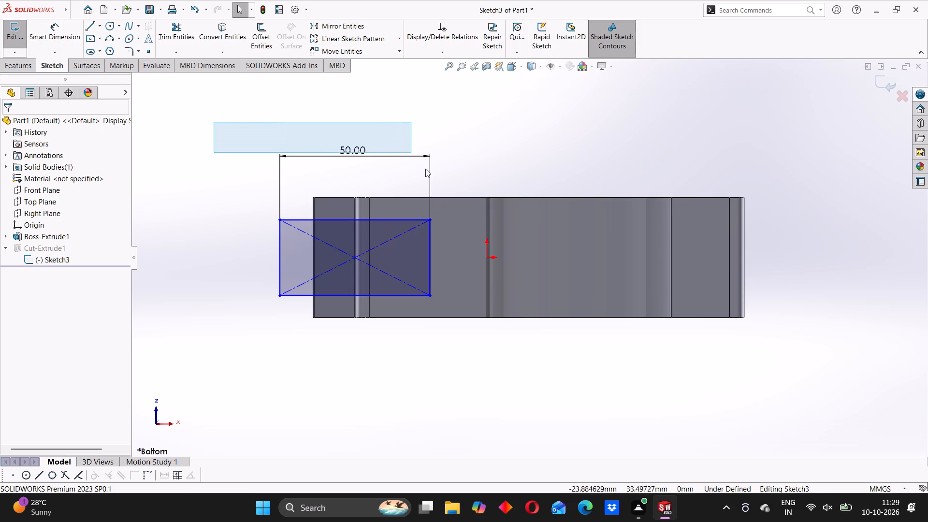
left_click_drag(425, 169, 493, 328)
key("Delete")
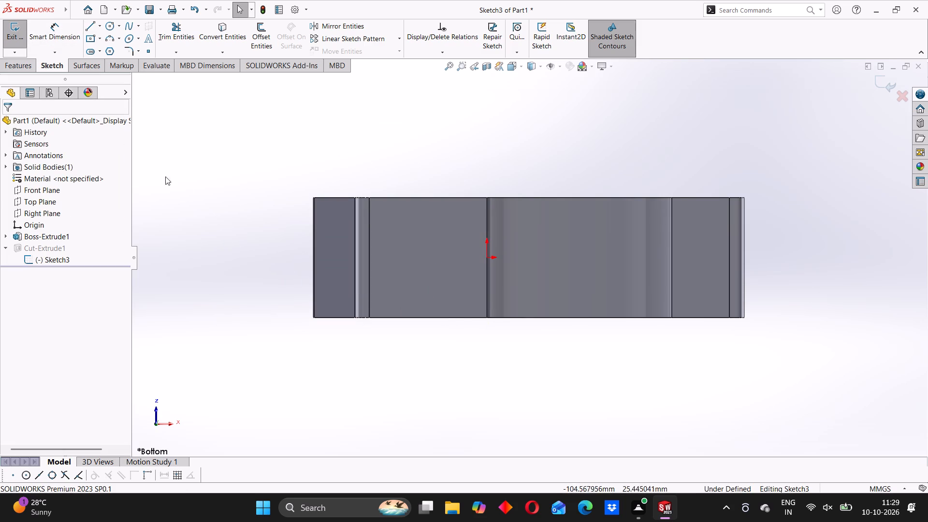
Draw a centre rectangle about 51.6 by 30.6 mm, centred on the midpoint of the part's pivot-end edge.
left_click(100, 40)
left_click(106, 60)
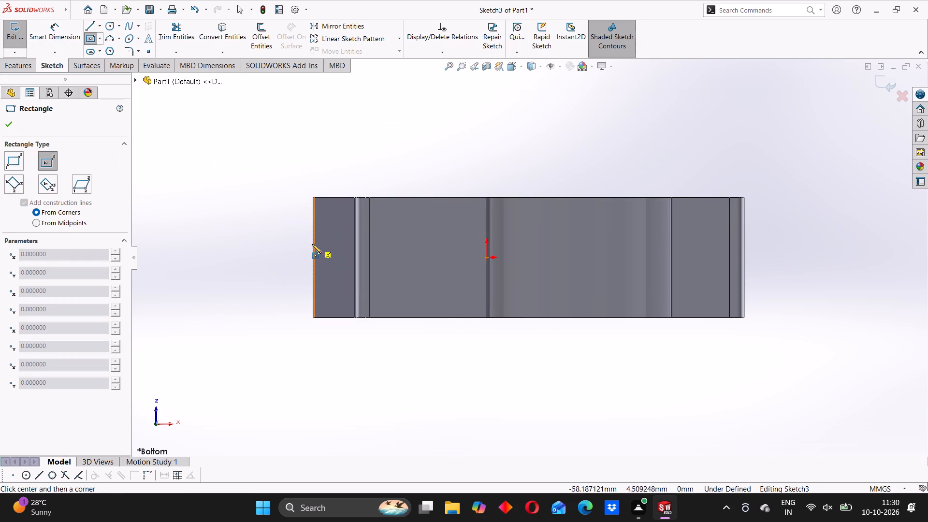
left_click(314, 257)
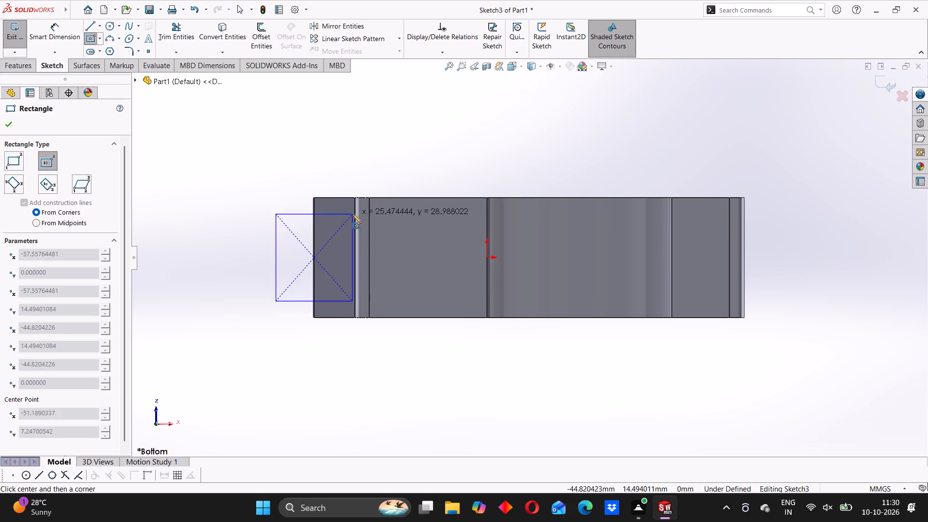
left_click(391, 212)
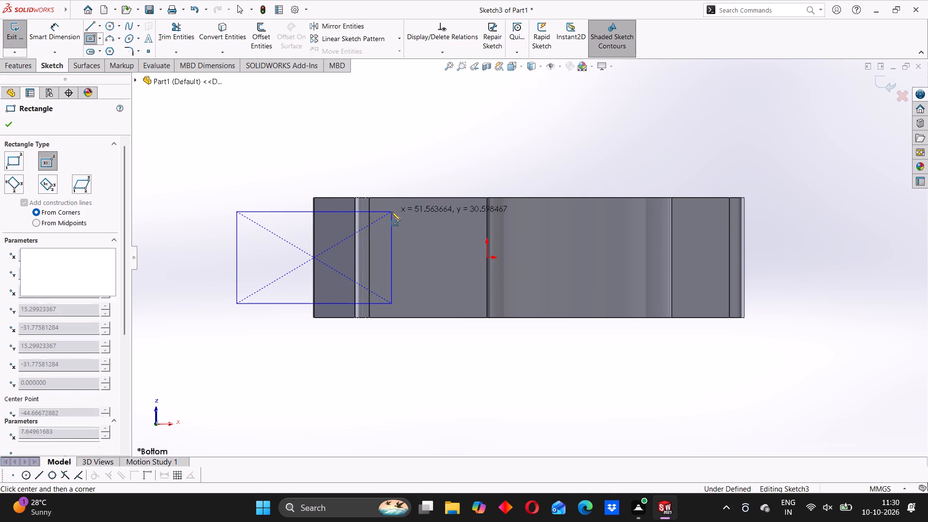
Dimension the rectangle's inner side across the part's thickness as 25 mm.
left_click(47, 27)
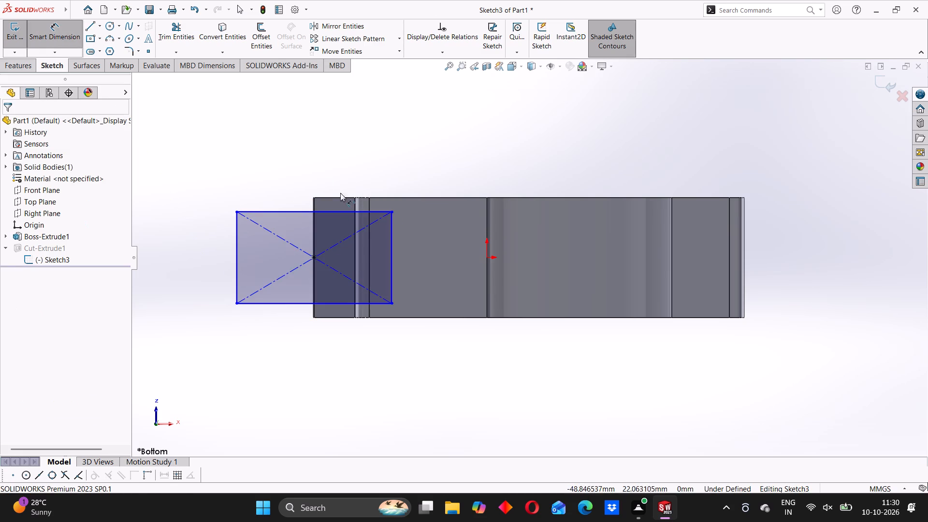
left_click(392, 246)
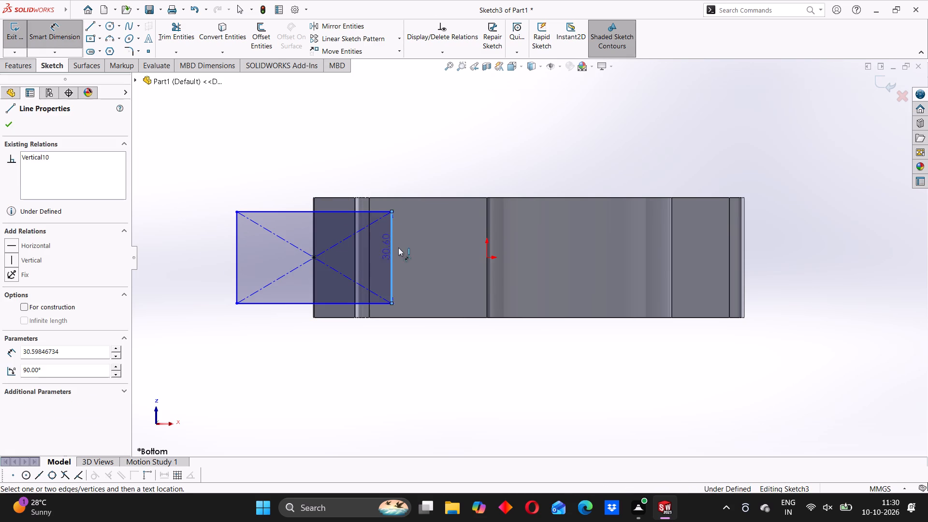
left_click(424, 249)
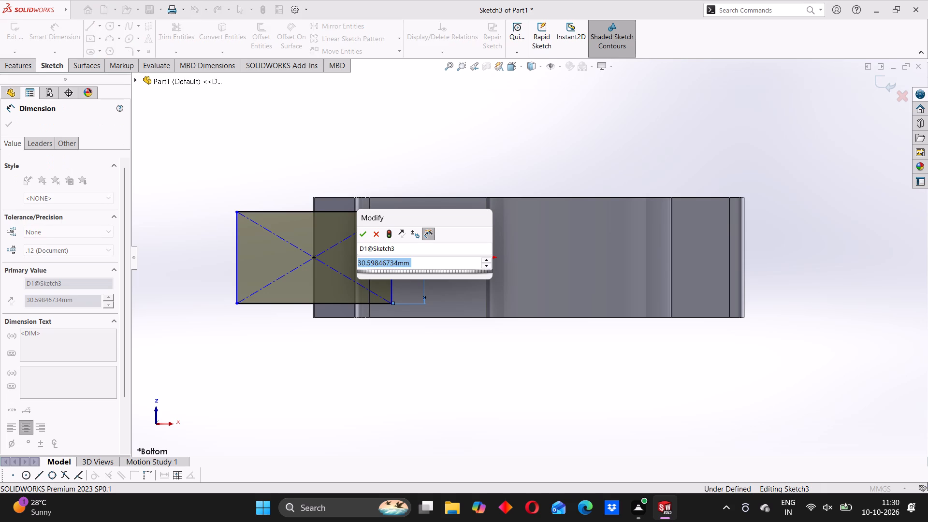
type("25")
key("Return")
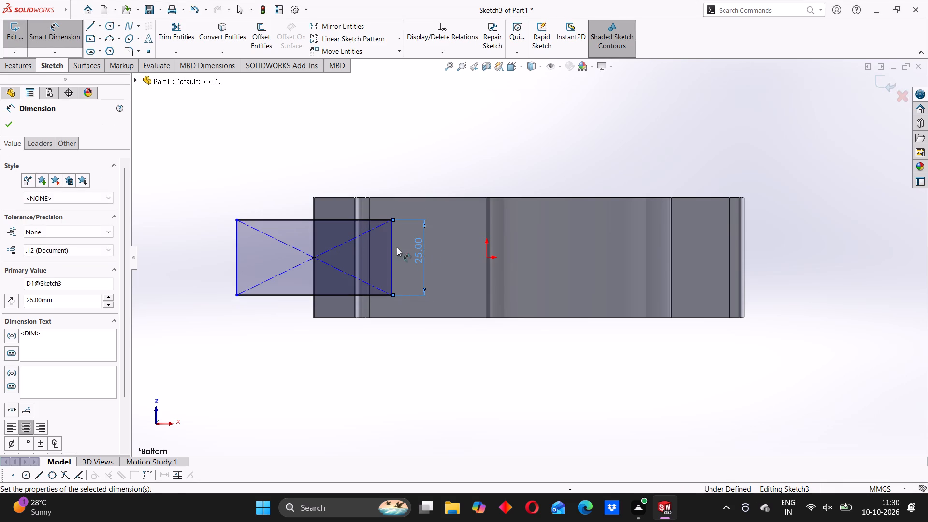
left_click(231, 171)
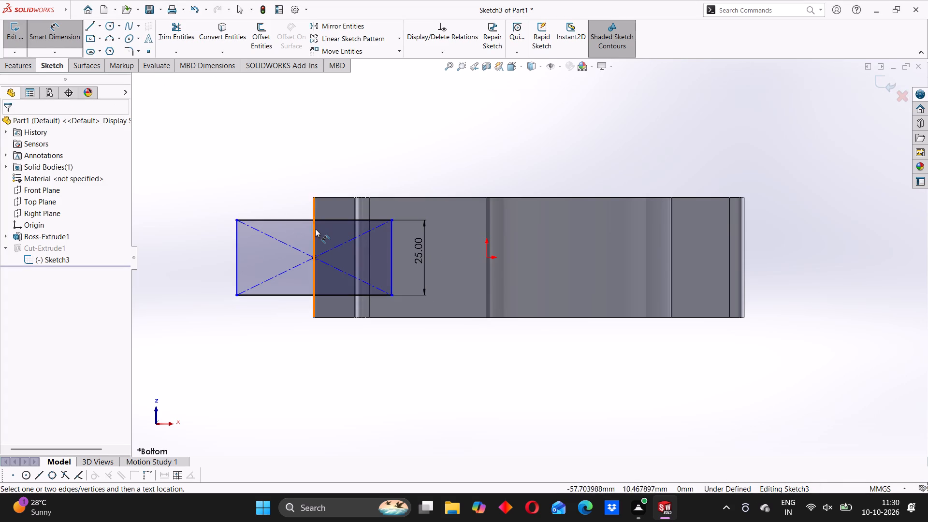
Dimension the rectangle's length along the part as 50 mm.
left_click(302, 217)
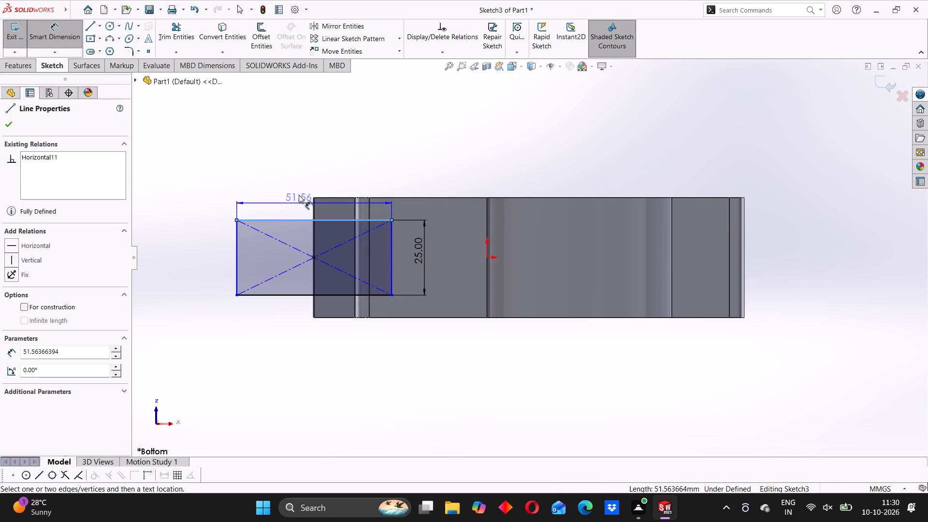
left_click(299, 180)
type("50")
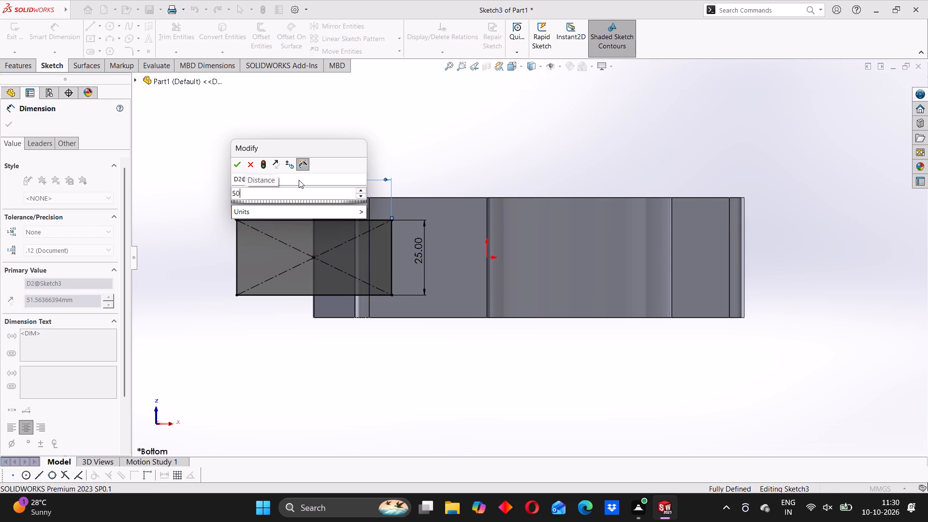
key("Return")
left_click(220, 168)
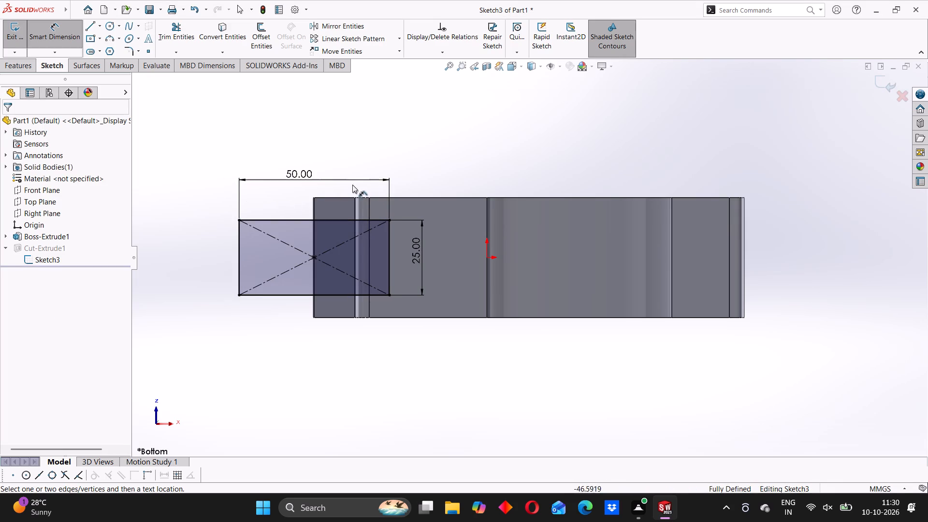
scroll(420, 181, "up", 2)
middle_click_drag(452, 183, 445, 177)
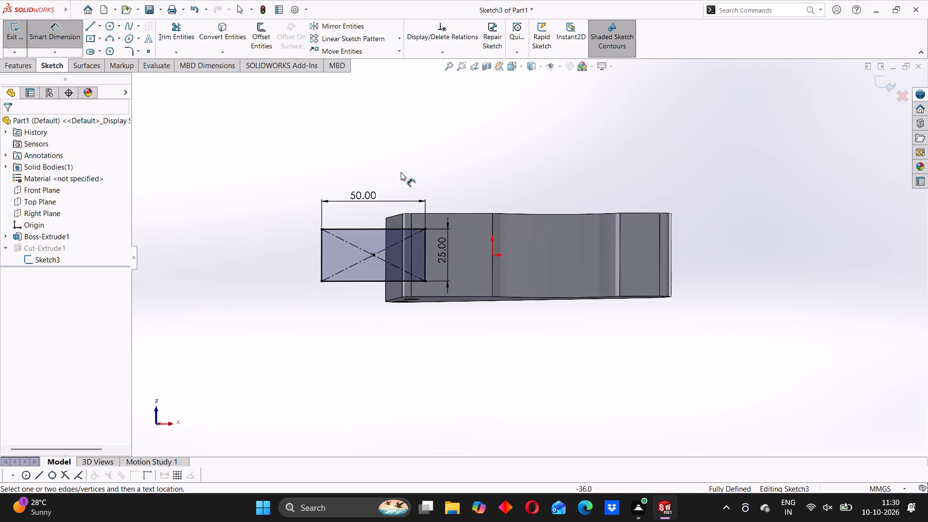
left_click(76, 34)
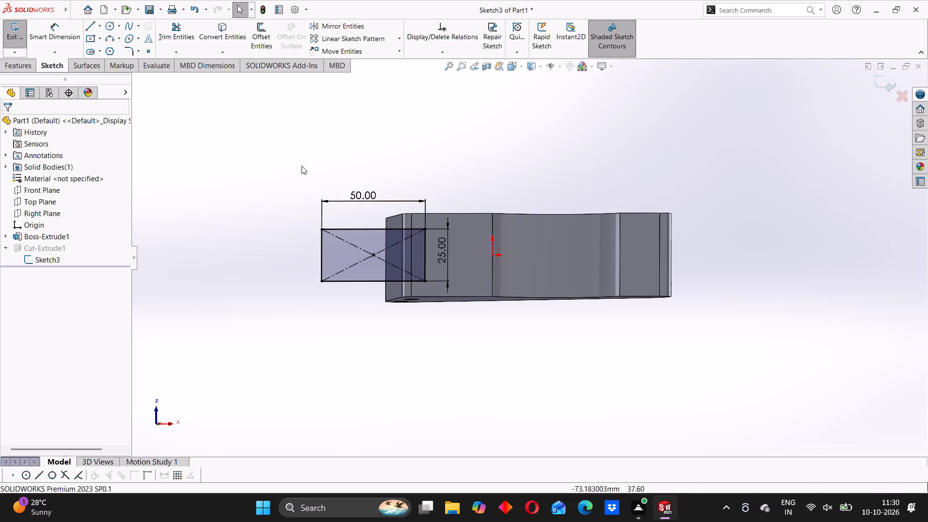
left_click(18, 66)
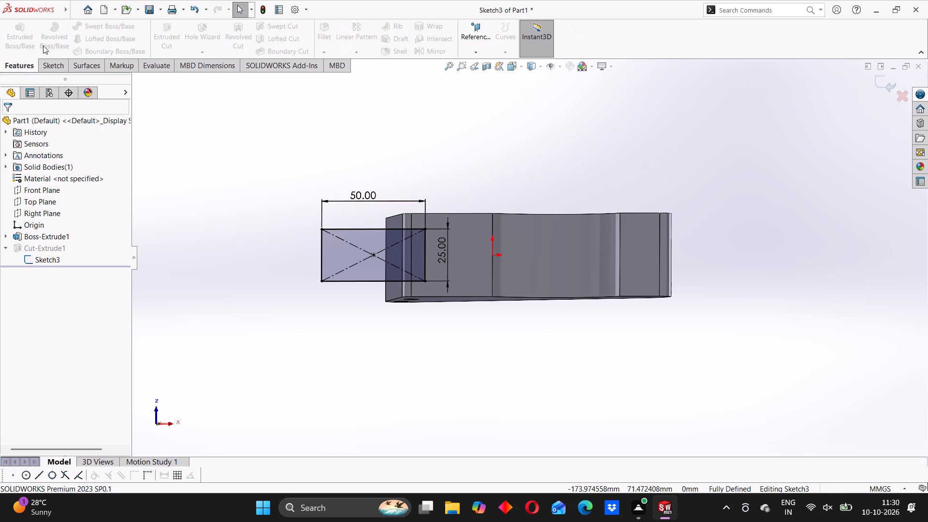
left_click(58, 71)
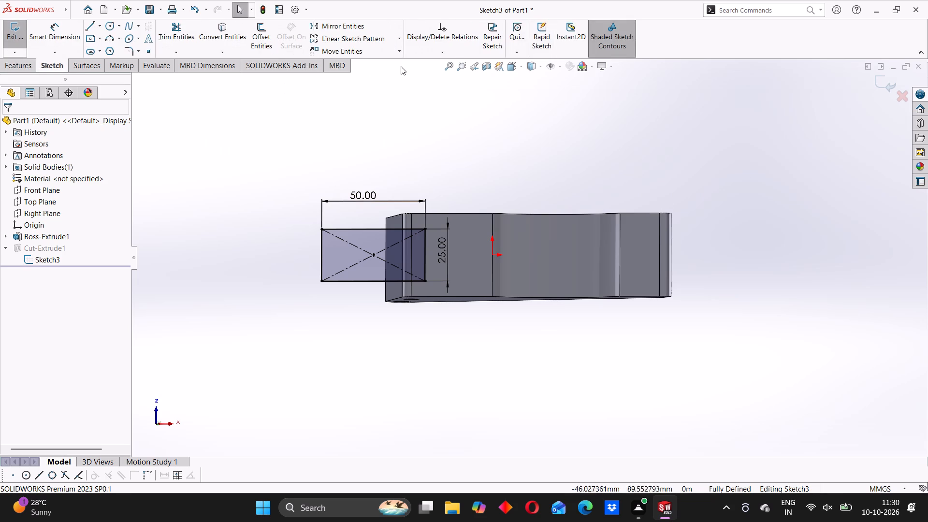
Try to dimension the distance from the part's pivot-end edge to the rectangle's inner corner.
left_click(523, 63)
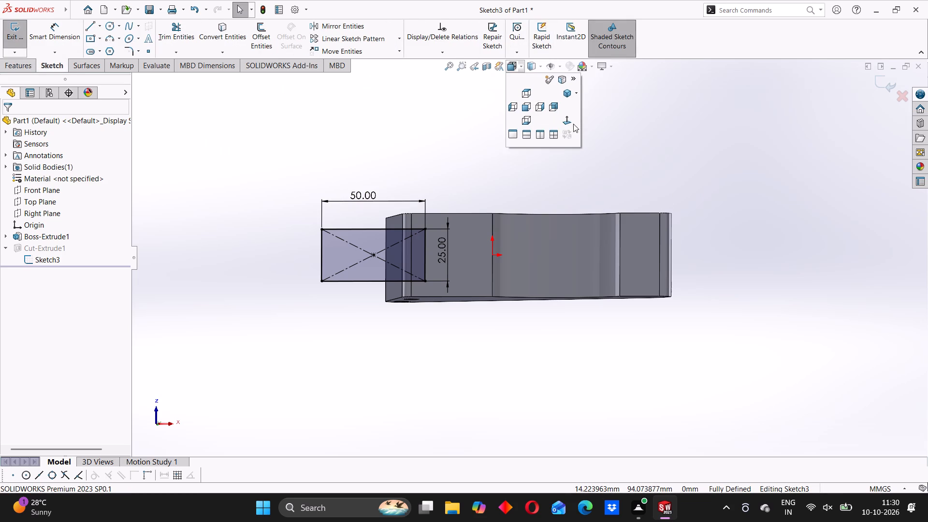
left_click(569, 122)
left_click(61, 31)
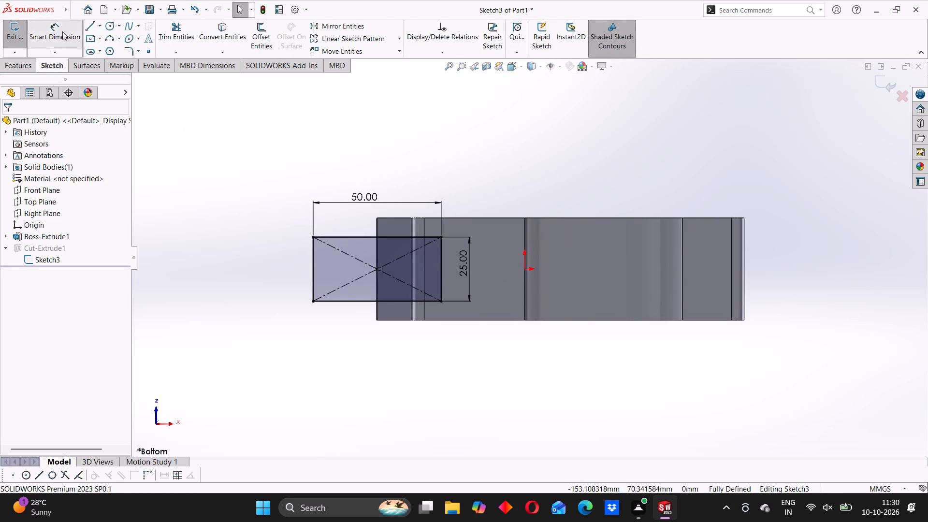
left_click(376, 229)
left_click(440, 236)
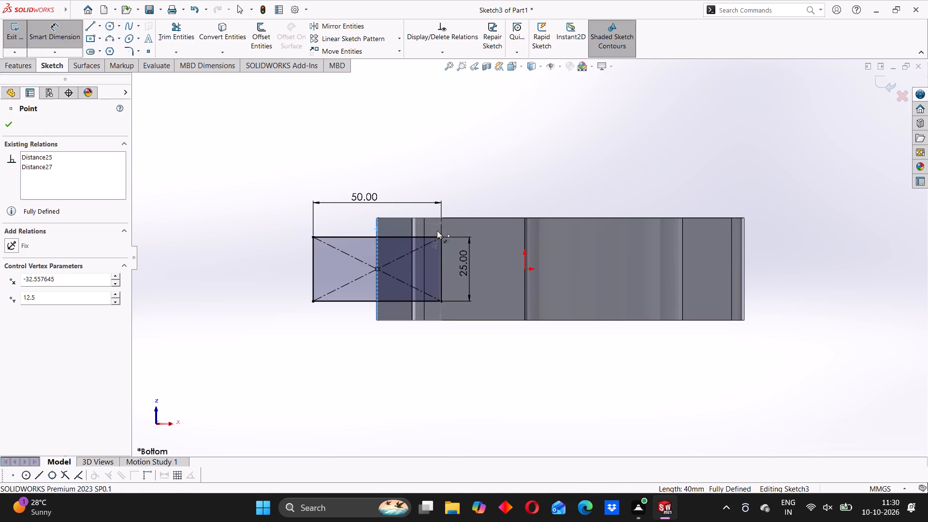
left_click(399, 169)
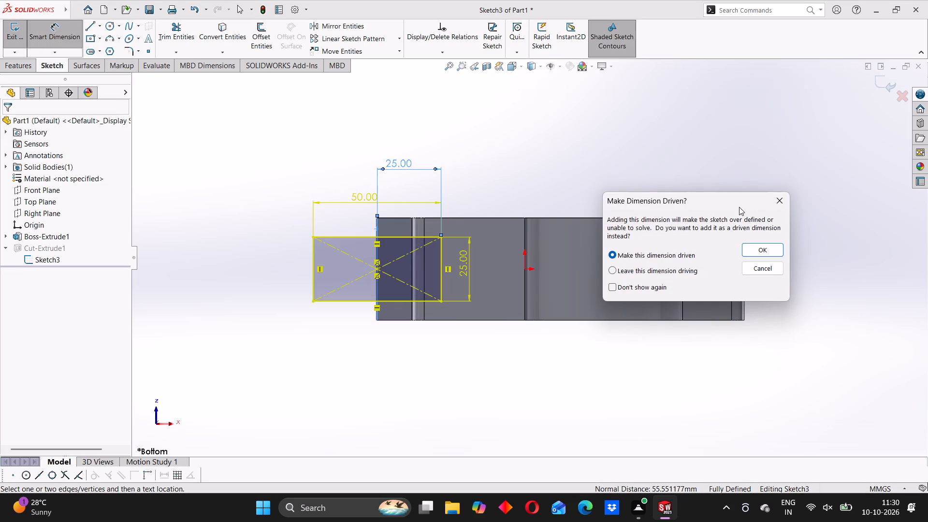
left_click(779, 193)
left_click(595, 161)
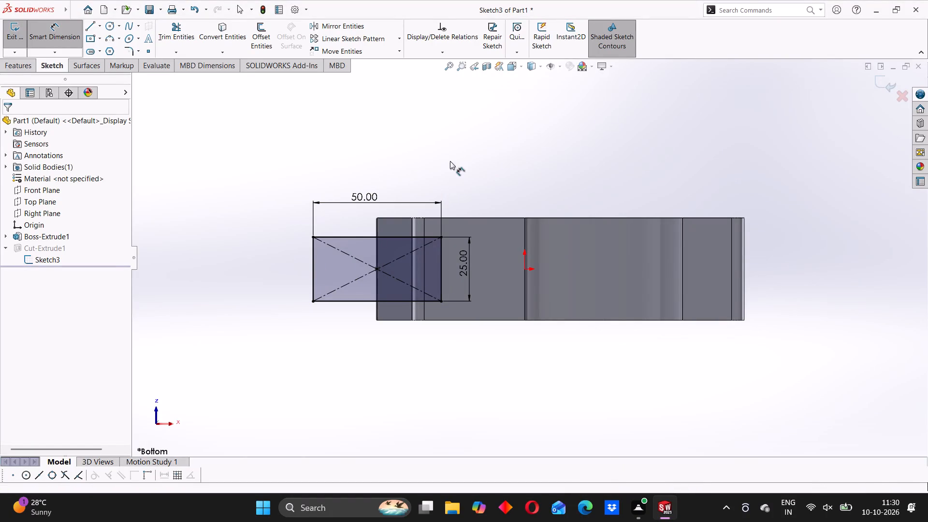
Exit the sketch to rebuild the slot cut with the redrawn rectangle.
left_click(50, 37)
left_click(23, 62)
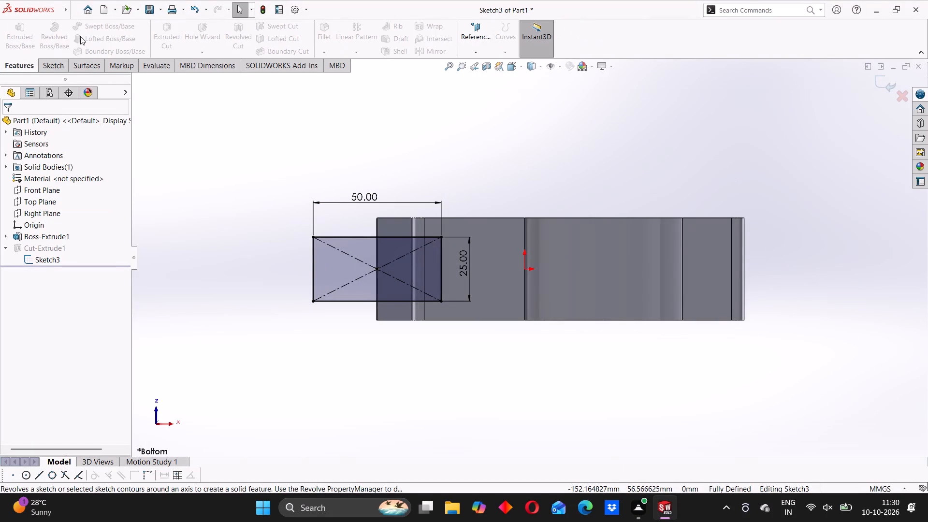
left_click(59, 68)
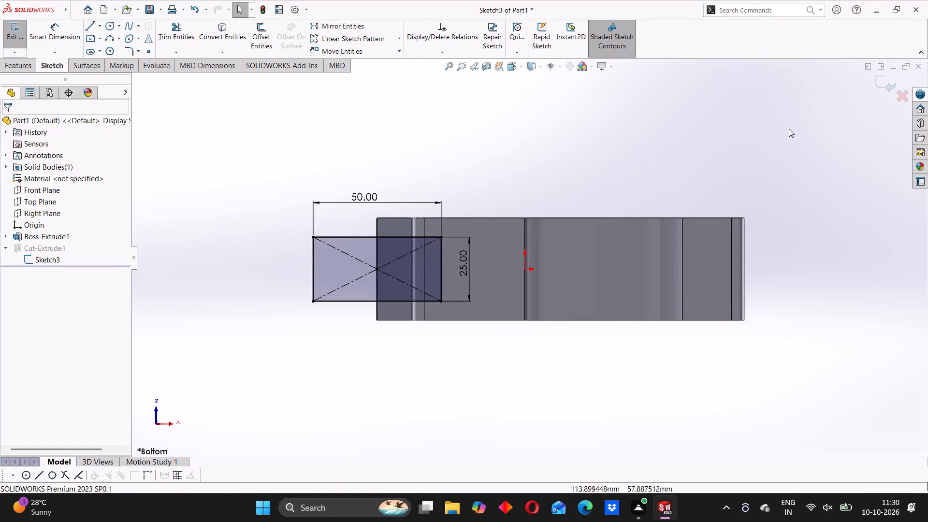
left_click(887, 79)
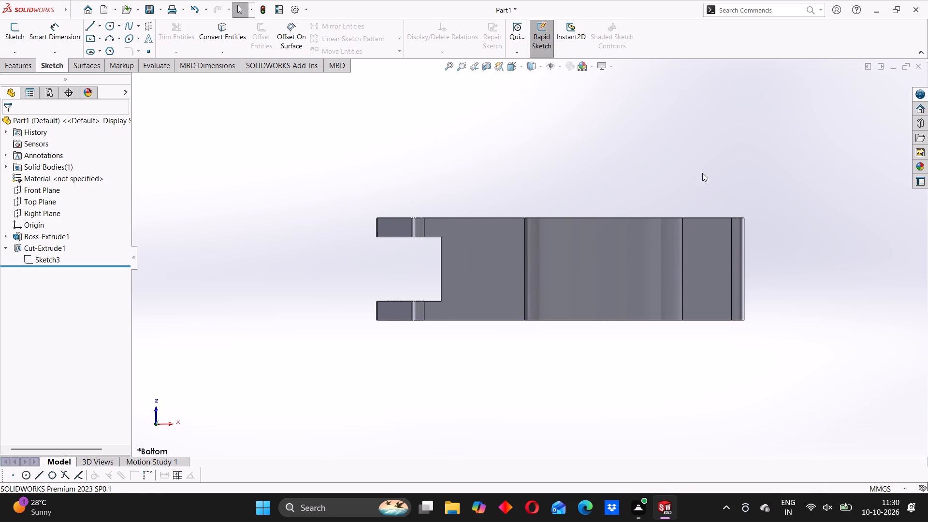
Examine the rebuilt slot and the part's overall shape from several angles.
middle_click_drag(594, 162, 674, 381)
middle_click_drag(612, 249, 567, 311)
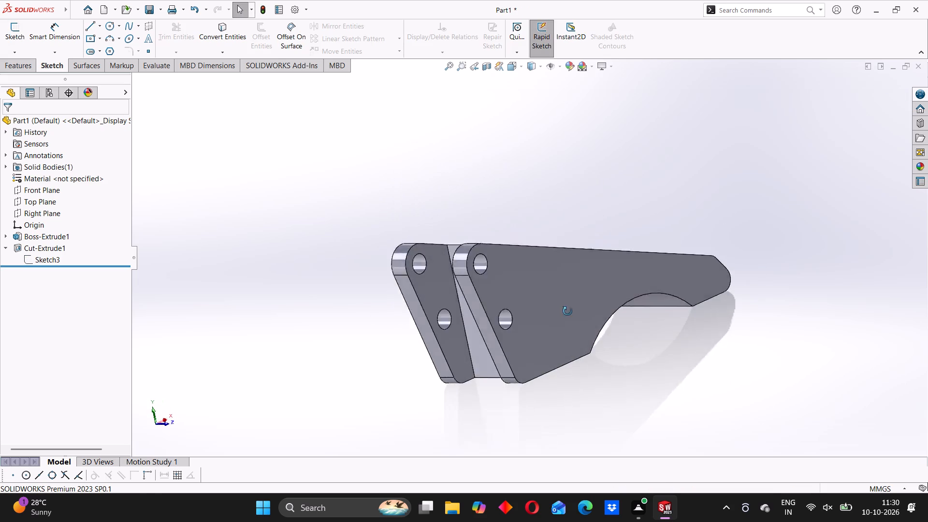
middle_click_drag(567, 311, 527, 383)
left_click(313, 247)
scroll(469, 301, "up", 3)
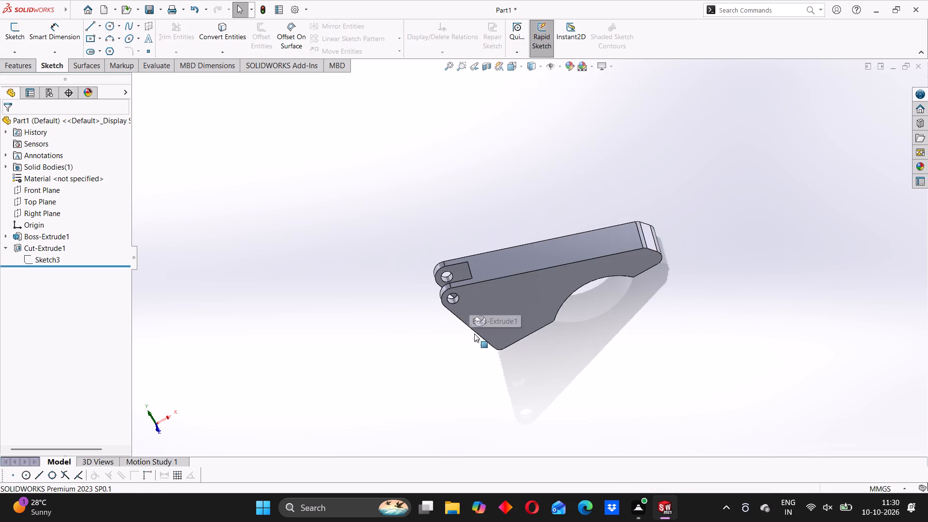
middle_click_drag(476, 337, 446, 175)
scroll(541, 277, "down", 3)
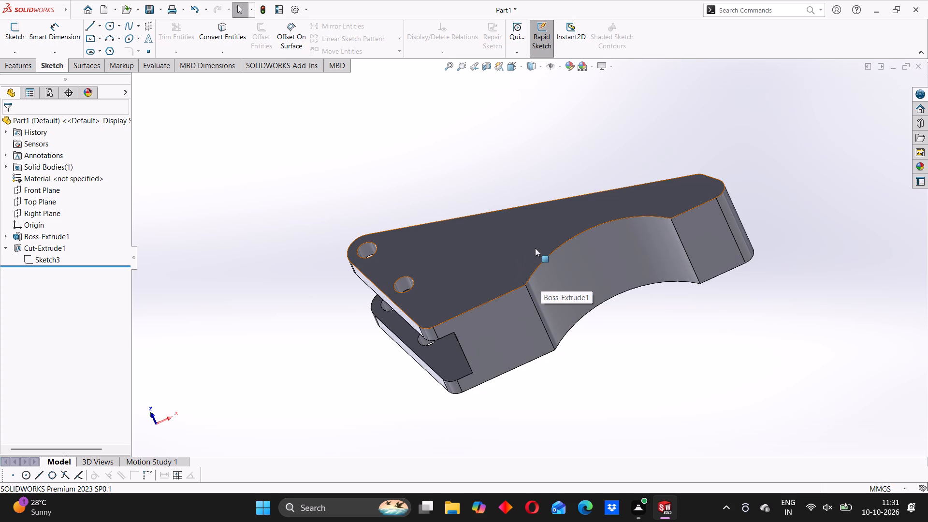
middle_click_drag(535, 248, 522, 288)
middle_click_drag(515, 234, 496, 289)
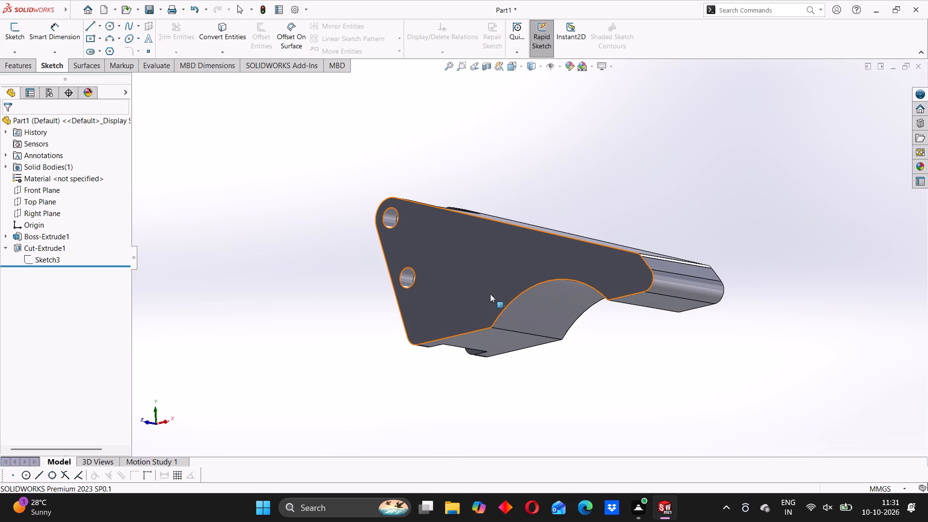
Apply a bright green colour from the standard palette to the part's whole body.
left_click(486, 263)
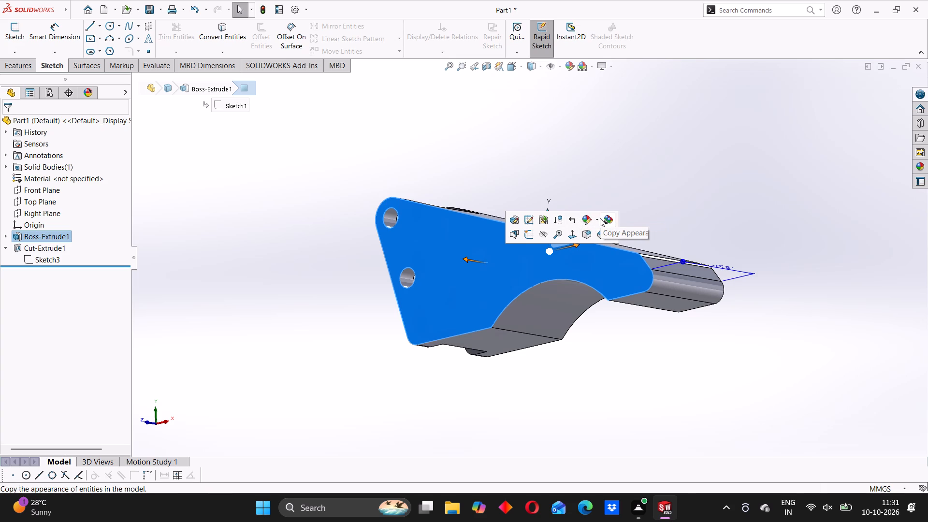
left_click(600, 218)
left_click(594, 220)
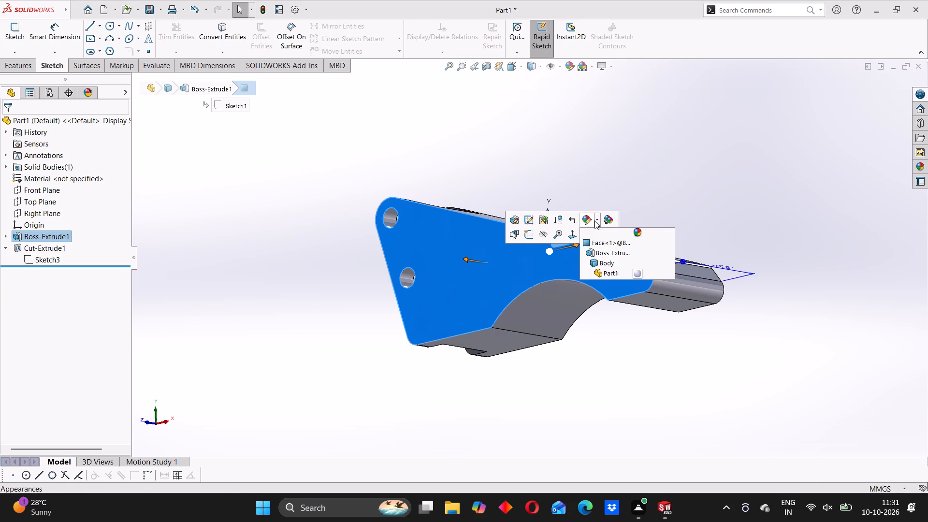
left_click(617, 262)
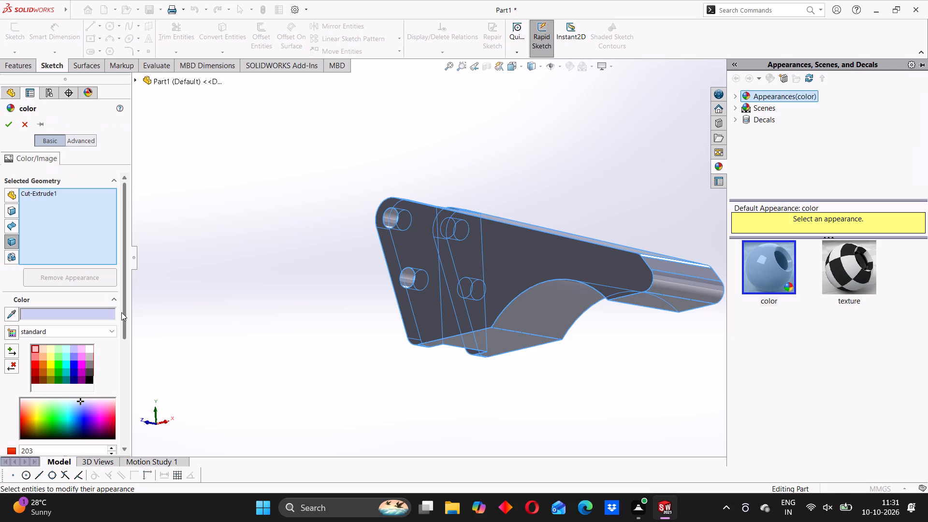
left_click(61, 363)
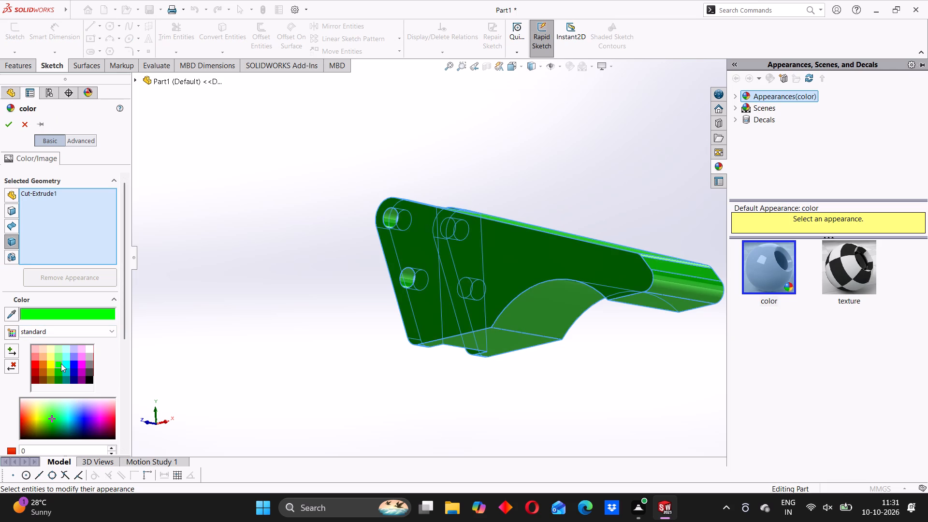
left_click(13, 125)
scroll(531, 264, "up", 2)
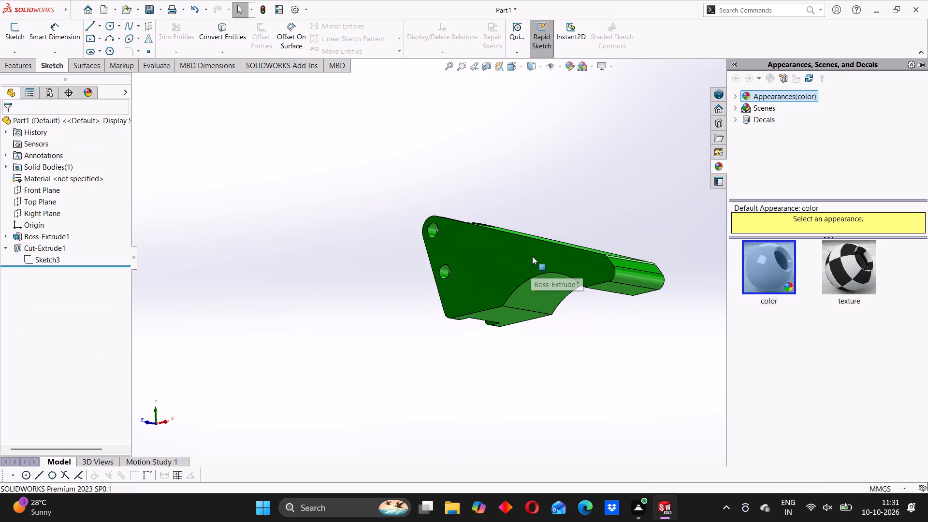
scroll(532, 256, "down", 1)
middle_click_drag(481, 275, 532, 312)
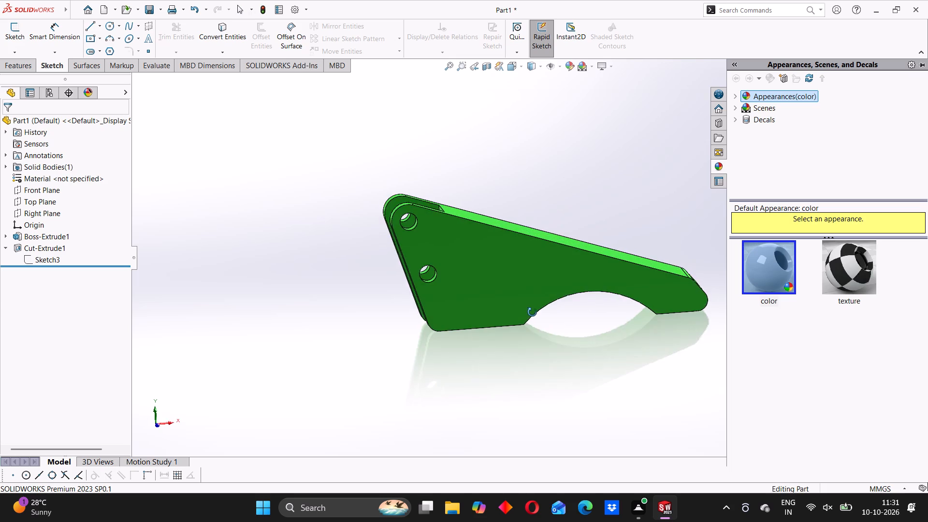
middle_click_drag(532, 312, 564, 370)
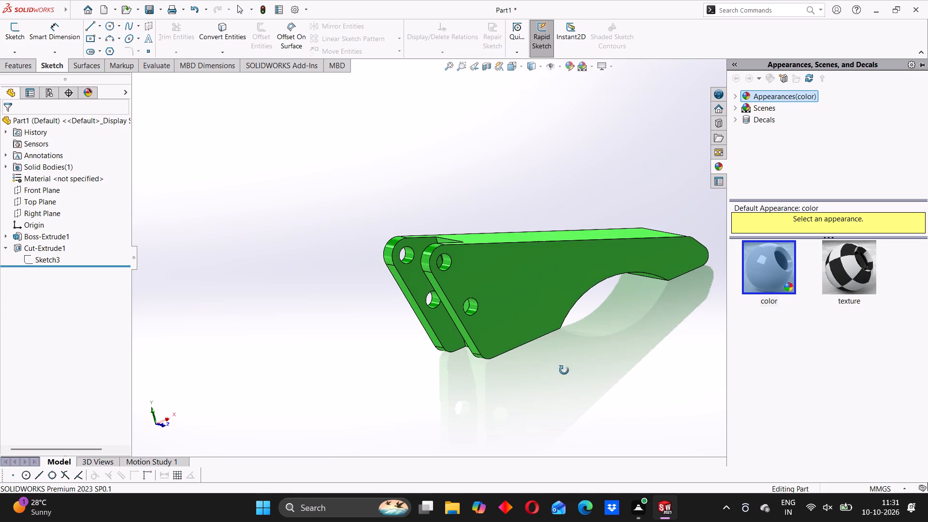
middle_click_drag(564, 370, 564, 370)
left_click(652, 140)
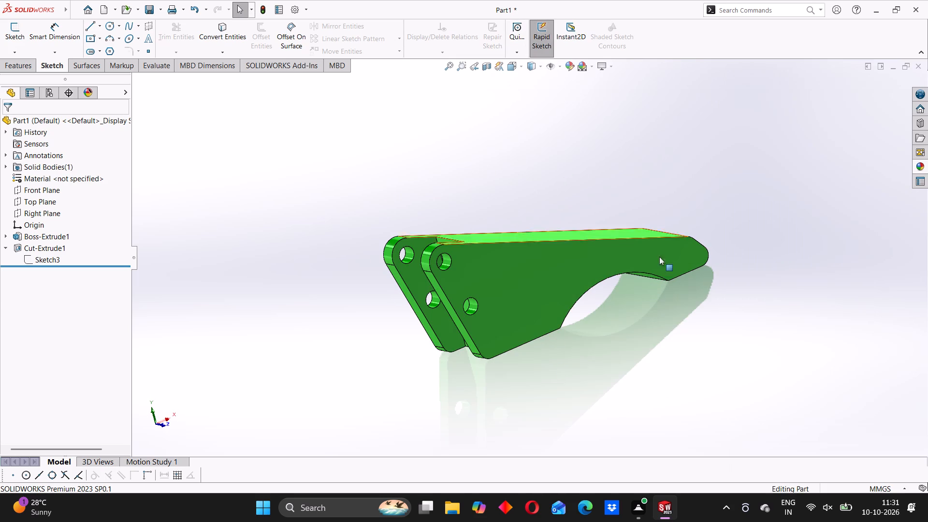
Examine the green part's pivot holes, slot and curved underside from several angles.
middle_click_drag(644, 326, 573, 375)
scroll(565, 314, "up", 2)
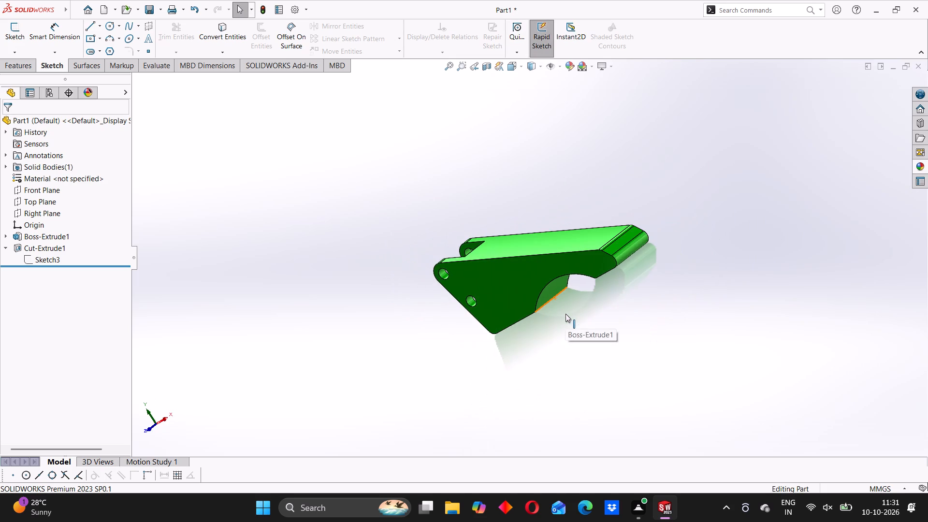
middle_click_drag(565, 314, 652, 263)
scroll(464, 314, "down", 1)
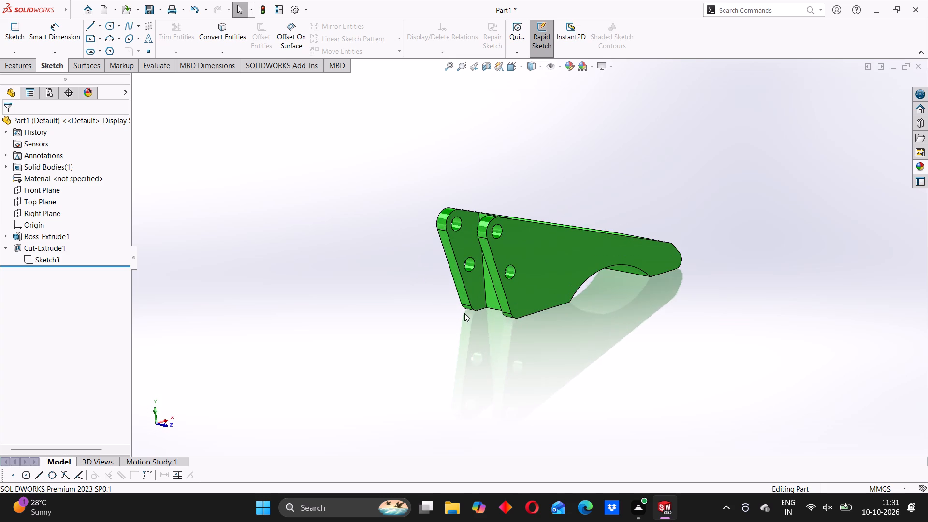
scroll(464, 313, "down", 1)
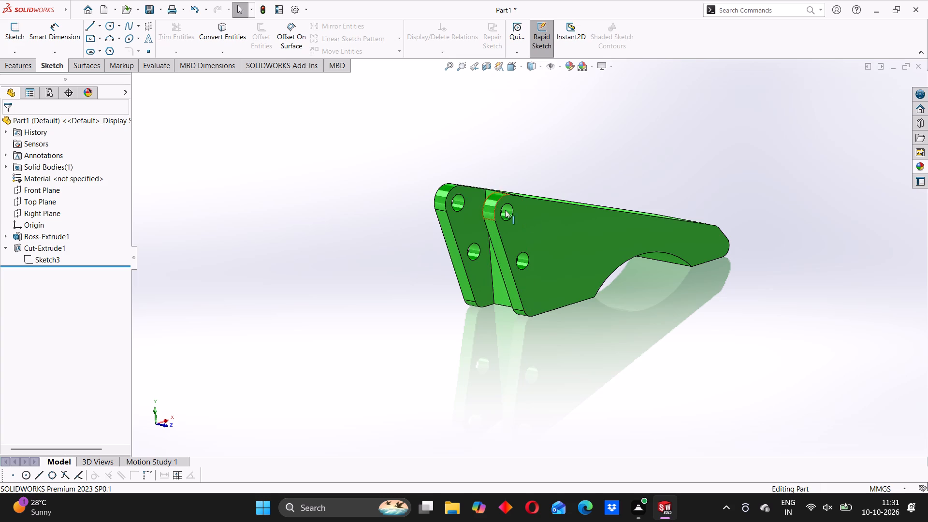
scroll(534, 218, "down", 2)
scroll(534, 218, "up", 3)
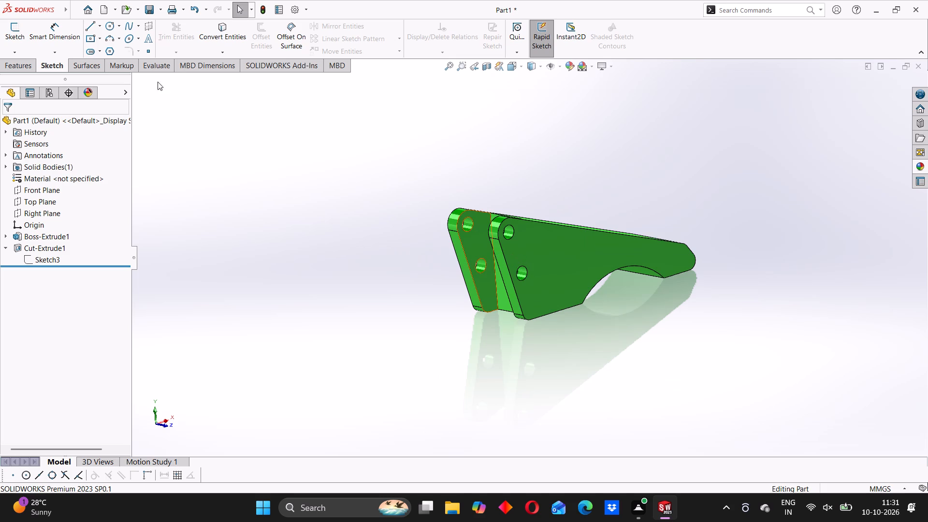
Start saving the part under a new name and create and open a folder named ASSEMBLY 15 in Downloads.
left_click(160, 9)
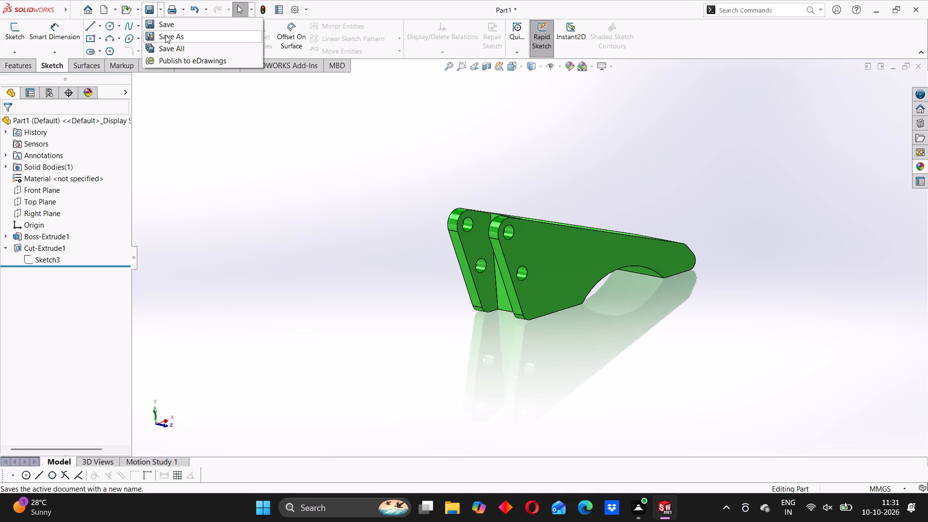
left_click(165, 35)
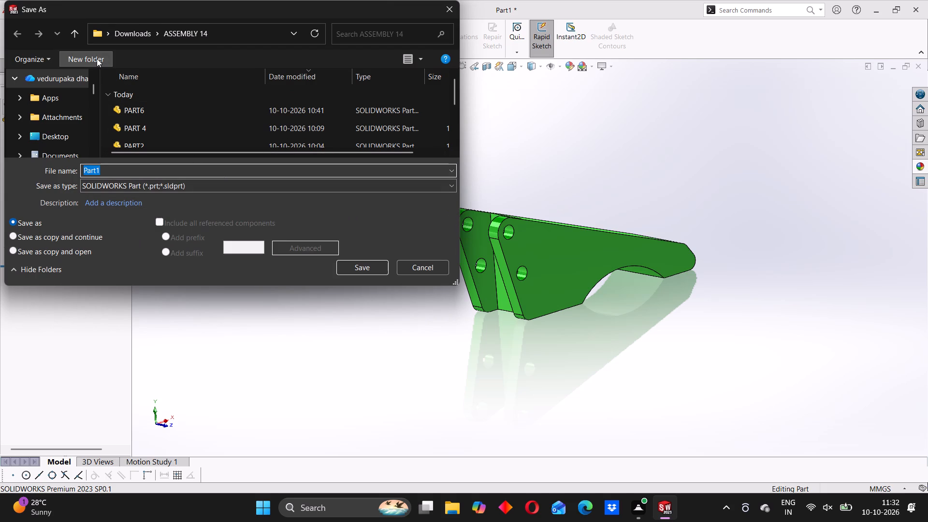
left_click(127, 35)
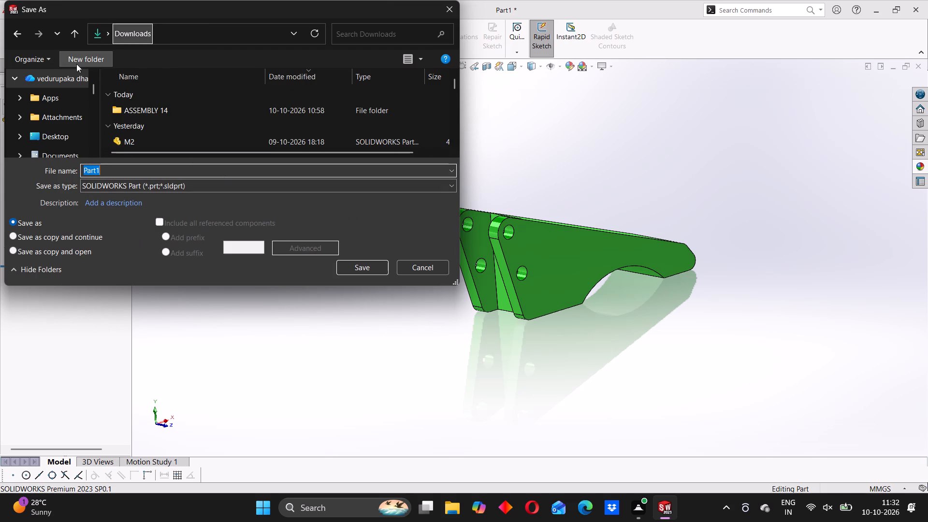
left_click(76, 63)
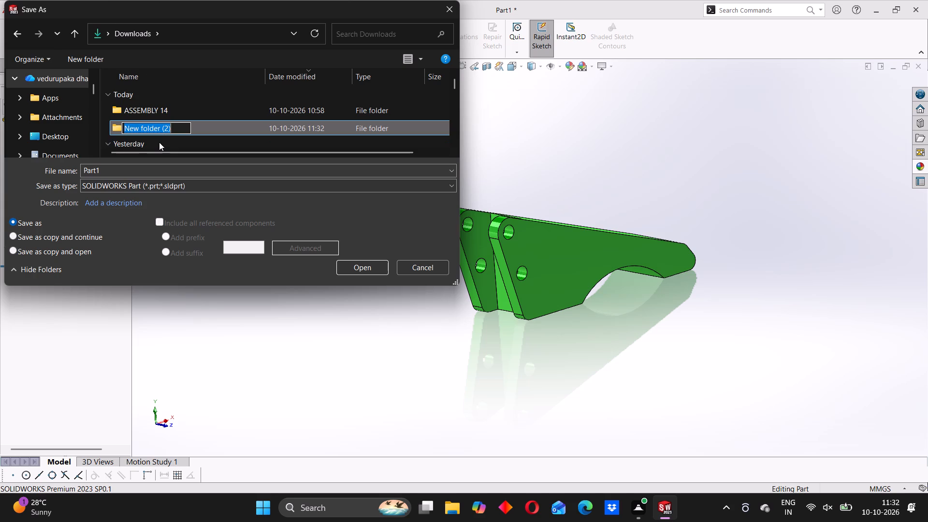
type("ass")
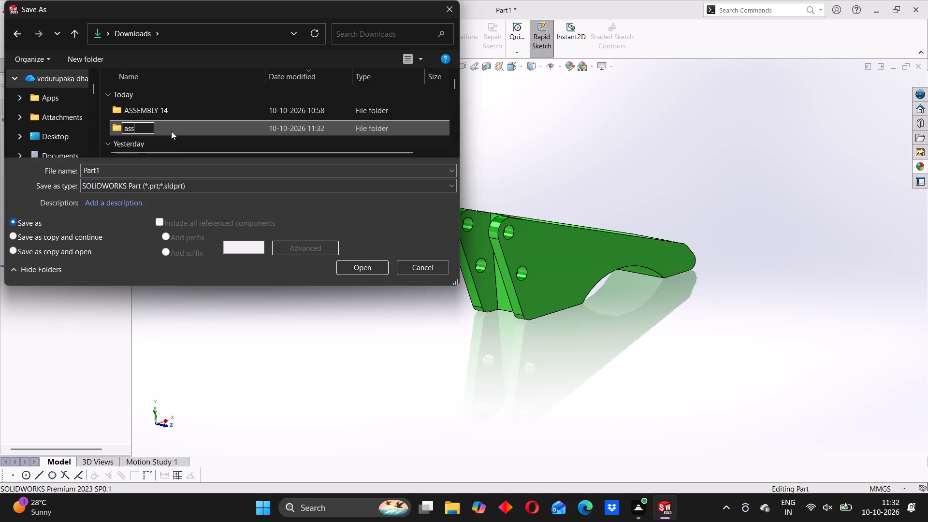
key("BackSpace")
key("BackSpace")
key("BackSpace")
type("ASSR")
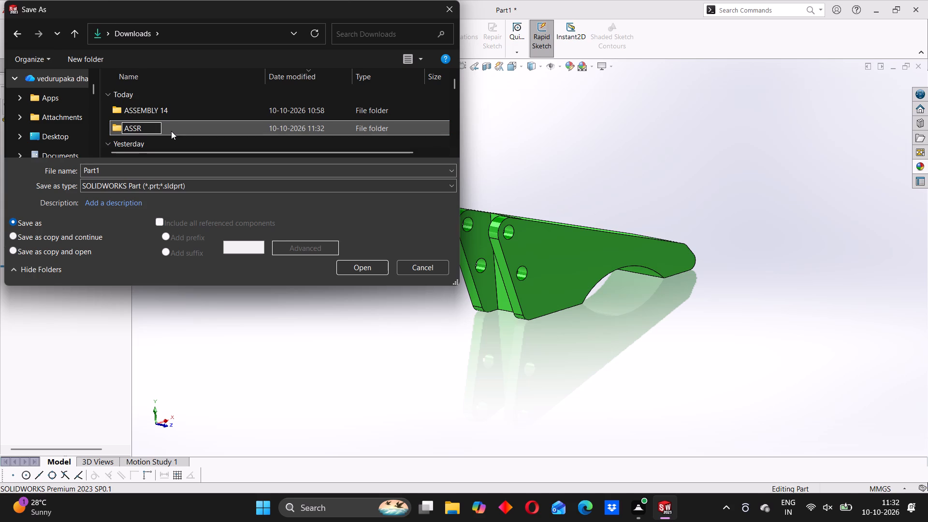
key("BackSpace")
type("EMBLY")
key("space")
type("15")
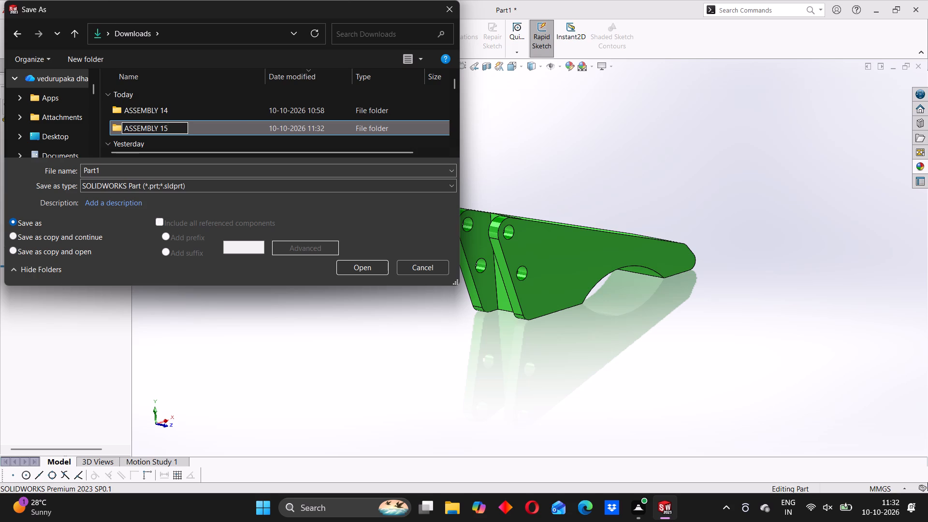
left_click(237, 125)
double_click(235, 123)
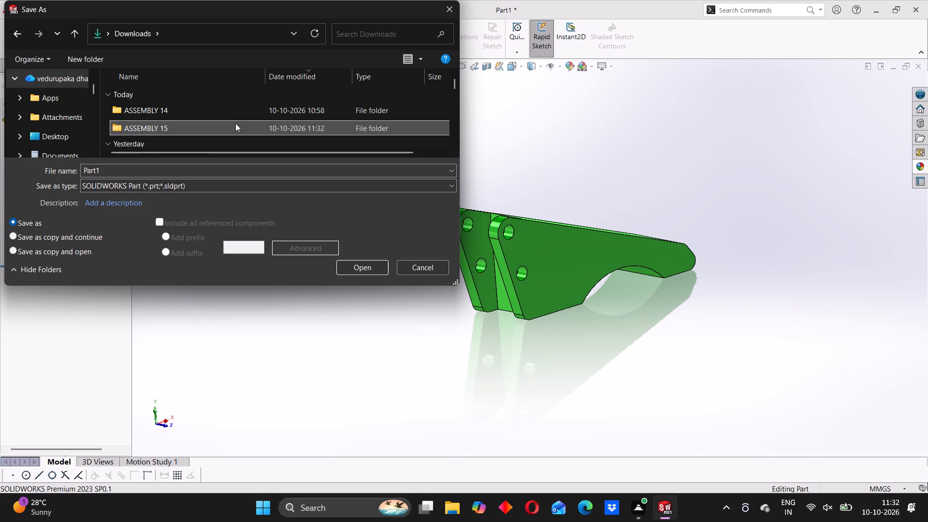
Save the part as JAW in the ASSEMBLY 15 folder.
left_click(240, 170)
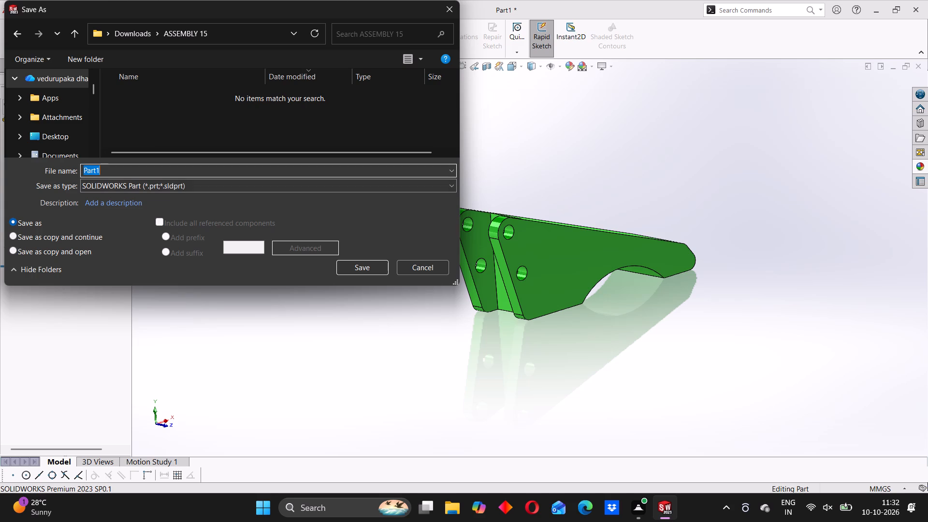
type("JAW")
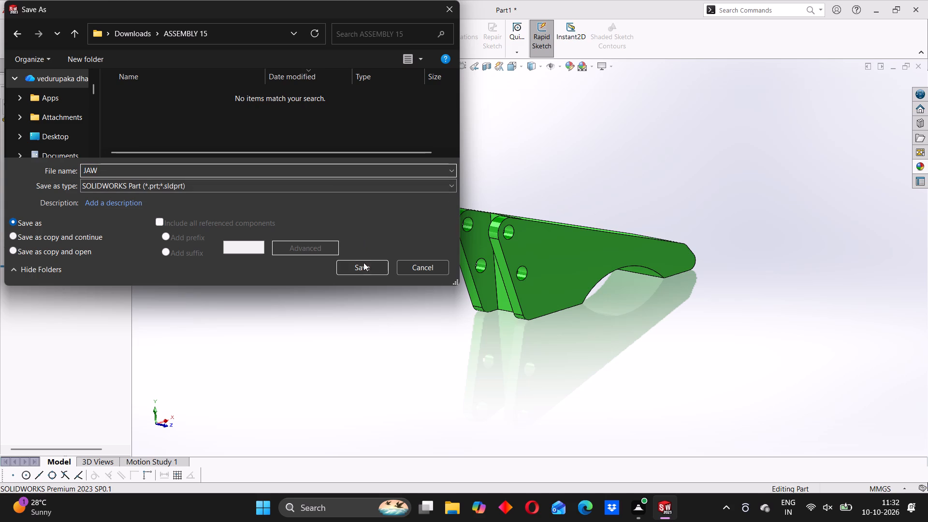
left_click(349, 267)
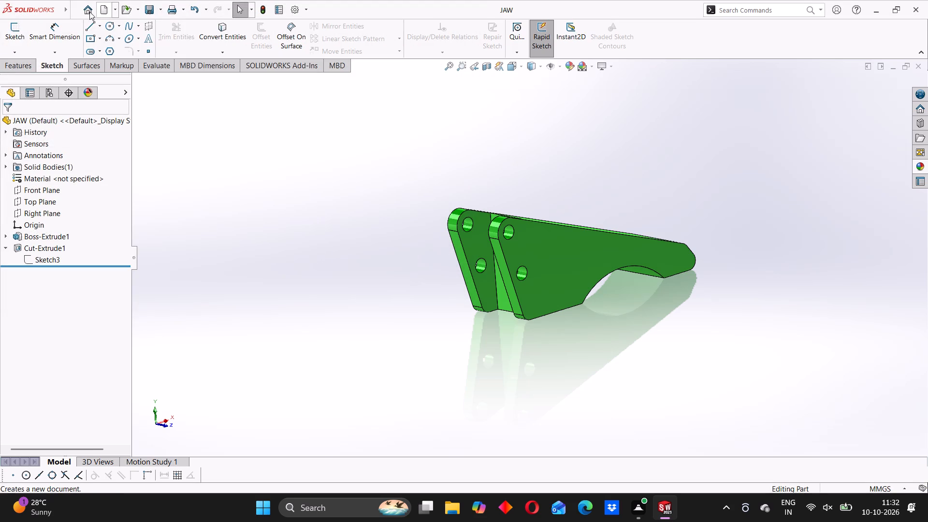
Save a PDF copy of the JAW part in the ASSEMBLY 15 folder.
left_click(159, 7)
left_click(166, 35)
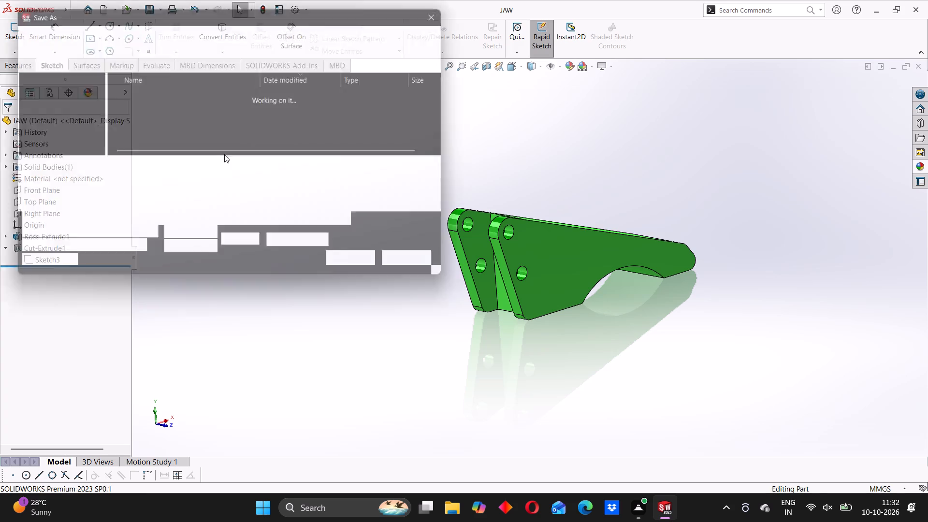
left_click(164, 183)
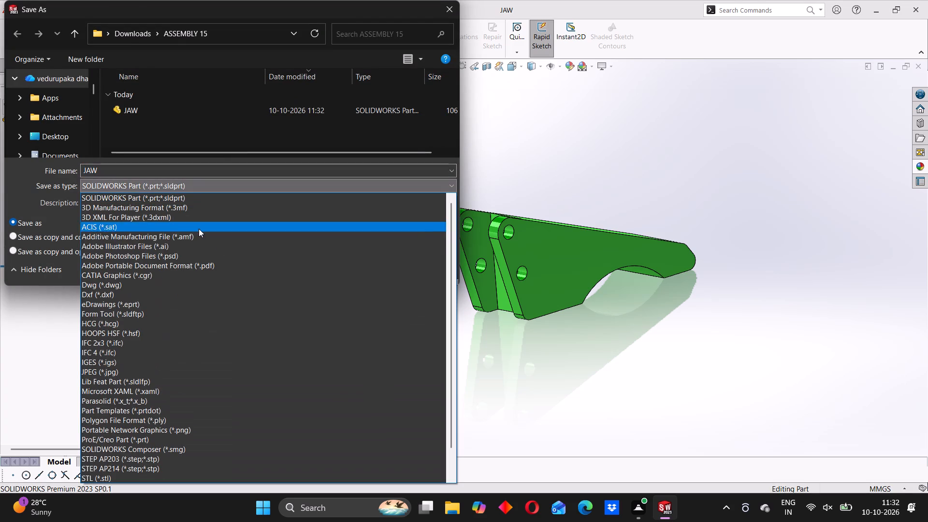
left_click(205, 265)
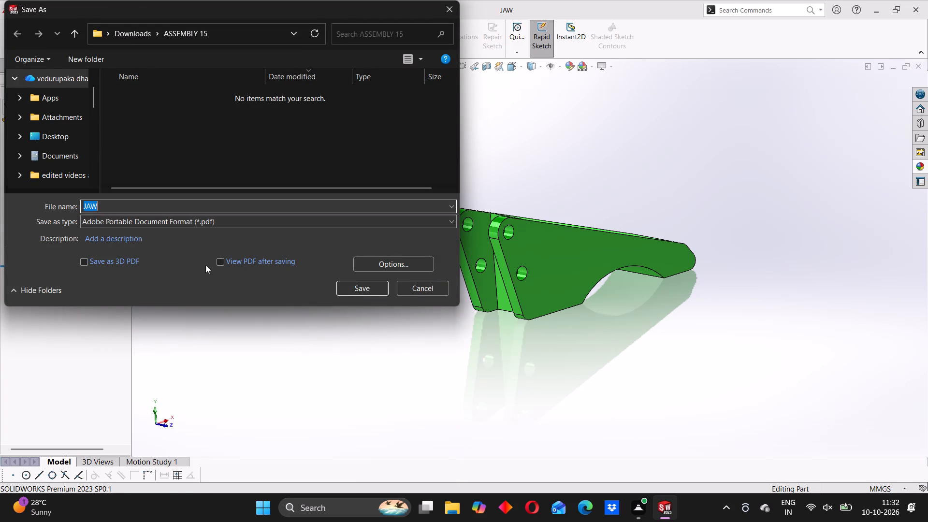
left_click(361, 289)
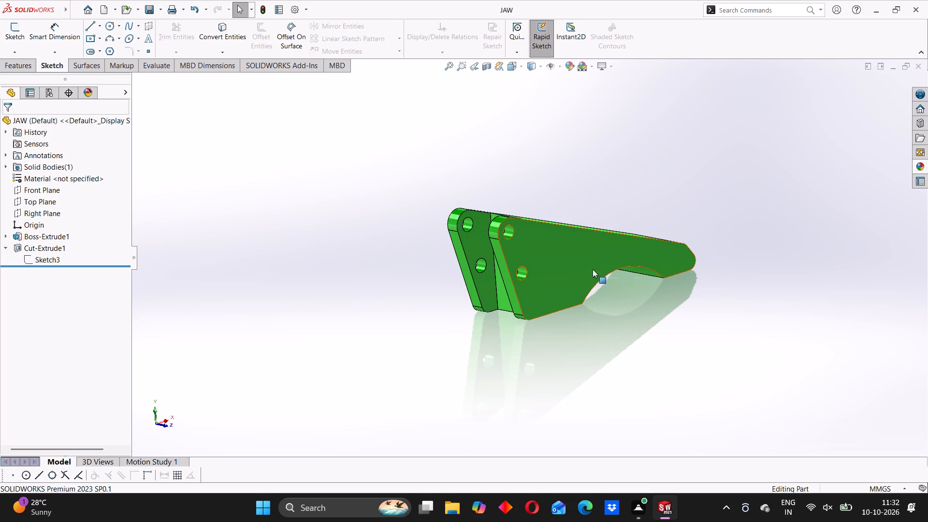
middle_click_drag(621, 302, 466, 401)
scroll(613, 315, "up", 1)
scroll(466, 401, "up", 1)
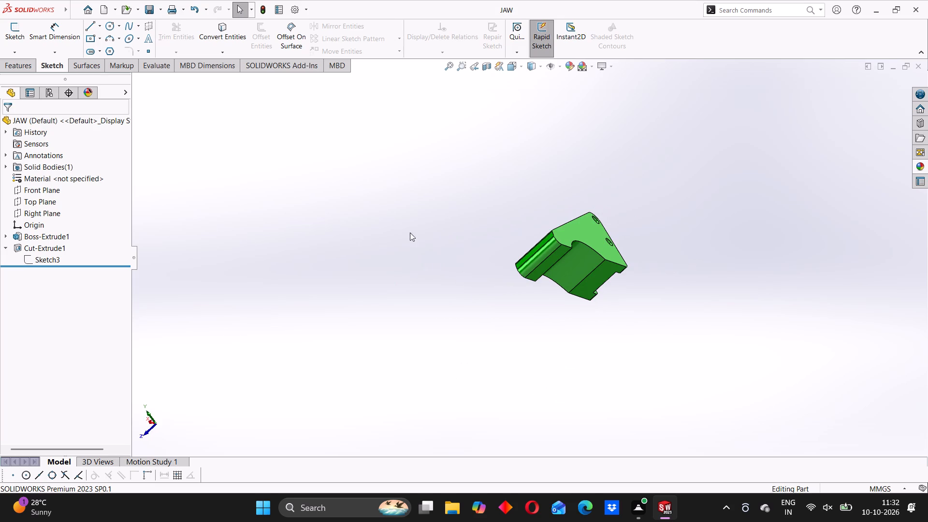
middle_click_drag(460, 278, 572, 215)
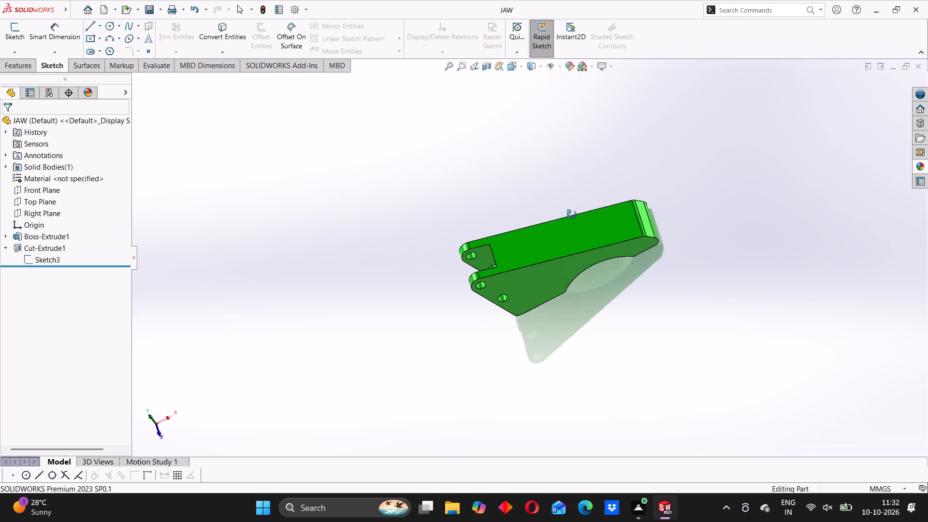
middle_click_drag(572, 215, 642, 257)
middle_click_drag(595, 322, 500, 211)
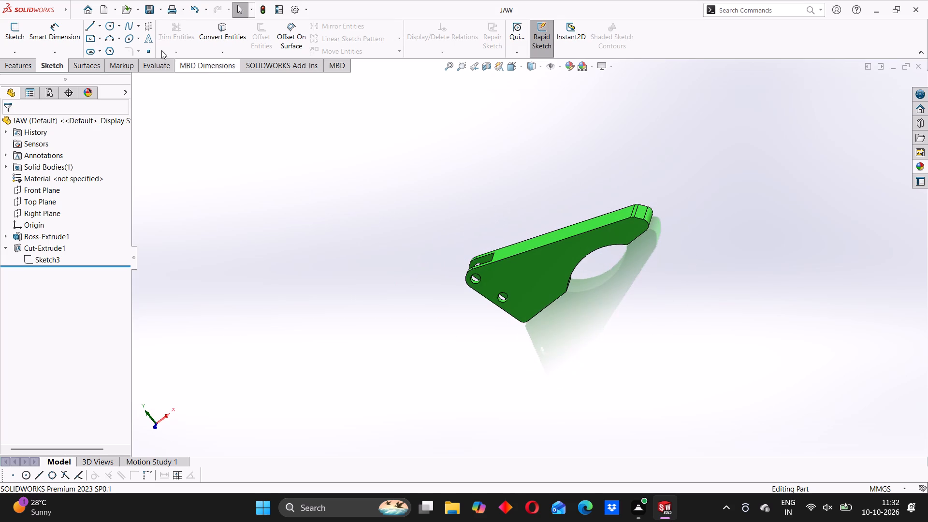
Create a new part document.
left_click(90, 13)
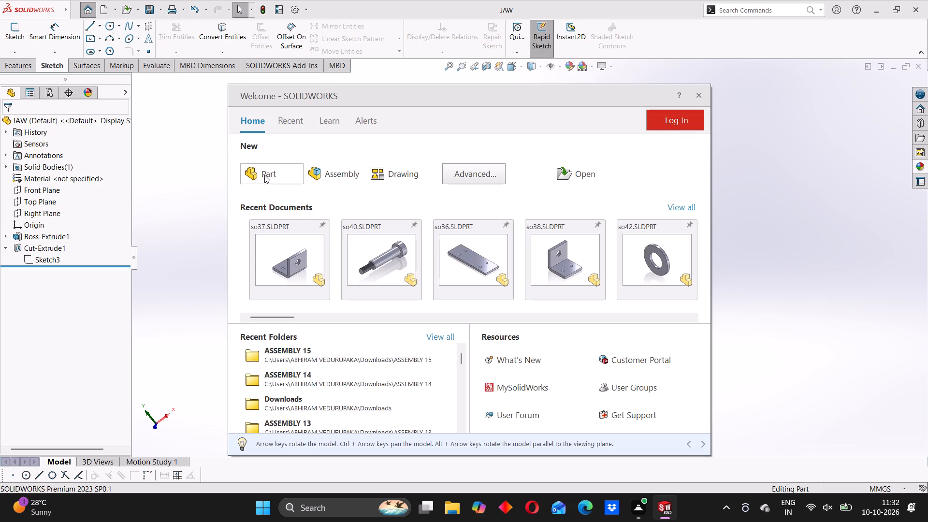
left_click(264, 175)
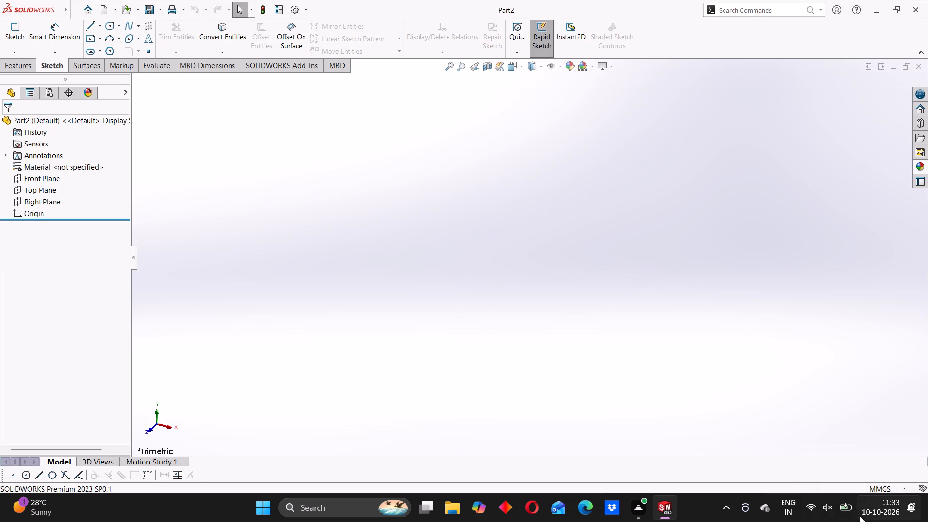
Switch back to the JAW part and close it, keeping the new part open.
left_click(618, 454)
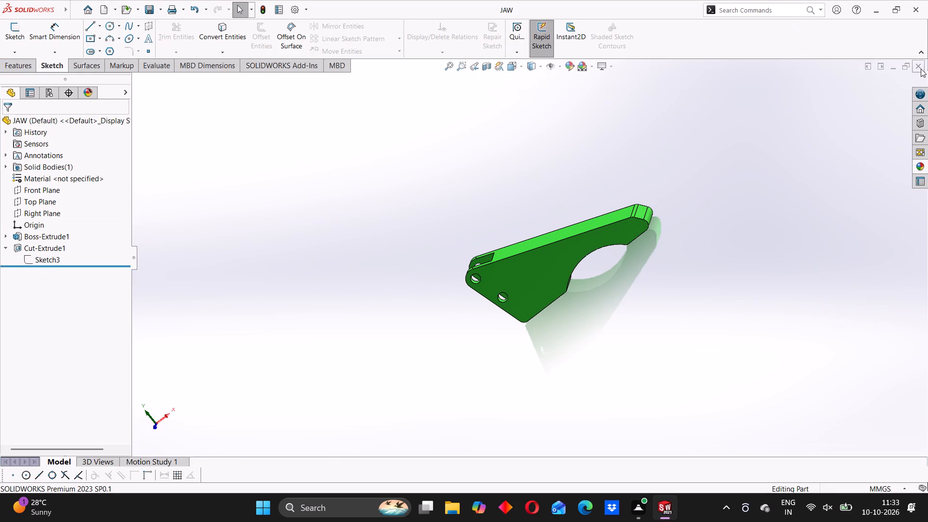
left_click(921, 69)
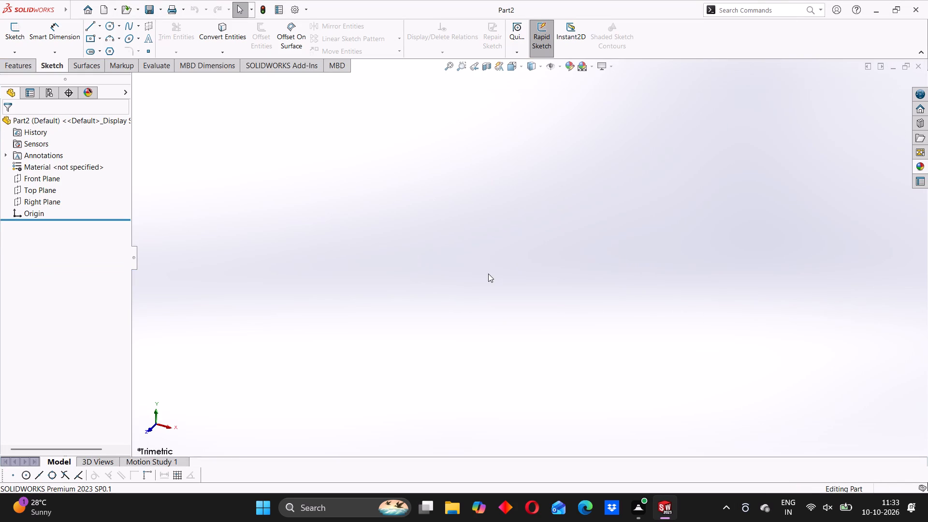
Sketch a horizontal centerpoint slot at the origin on the Front Plane, about 141 mm between arc centres and 41 mm wide.
left_click(18, 181)
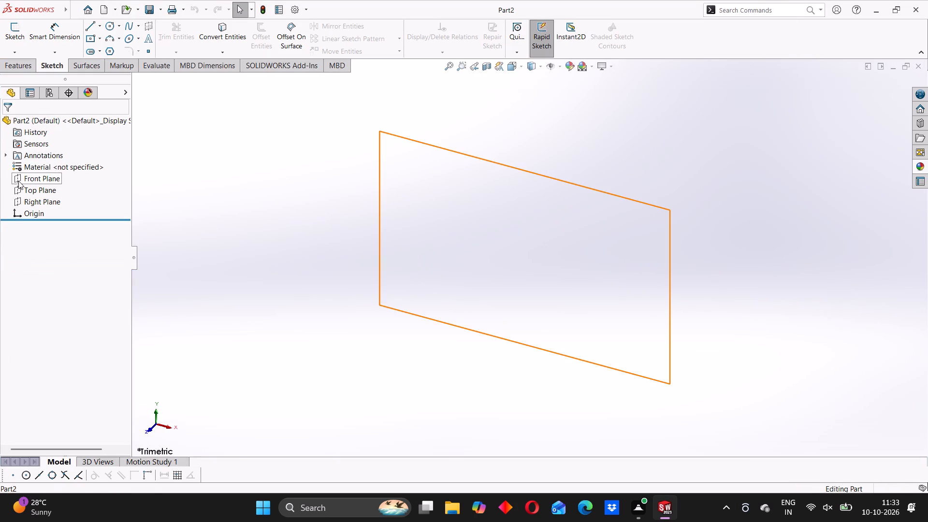
left_click(28, 168)
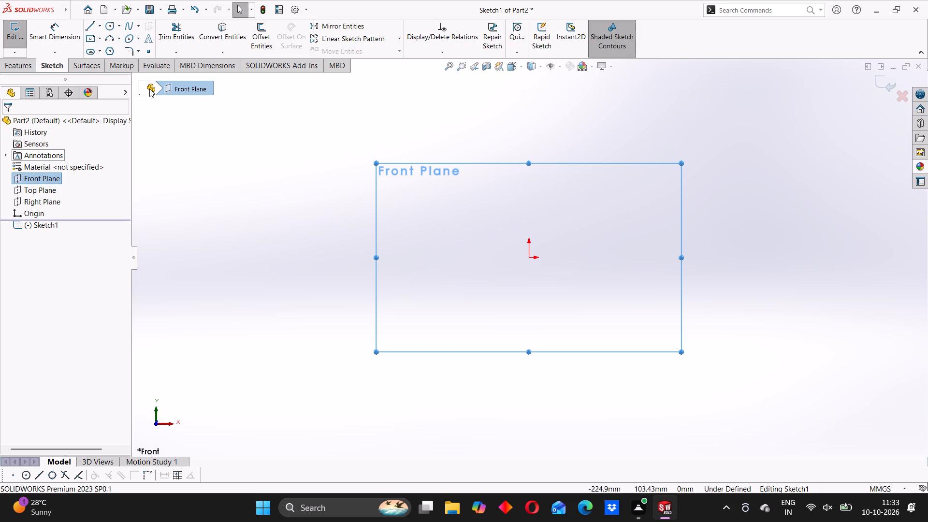
left_click(94, 54)
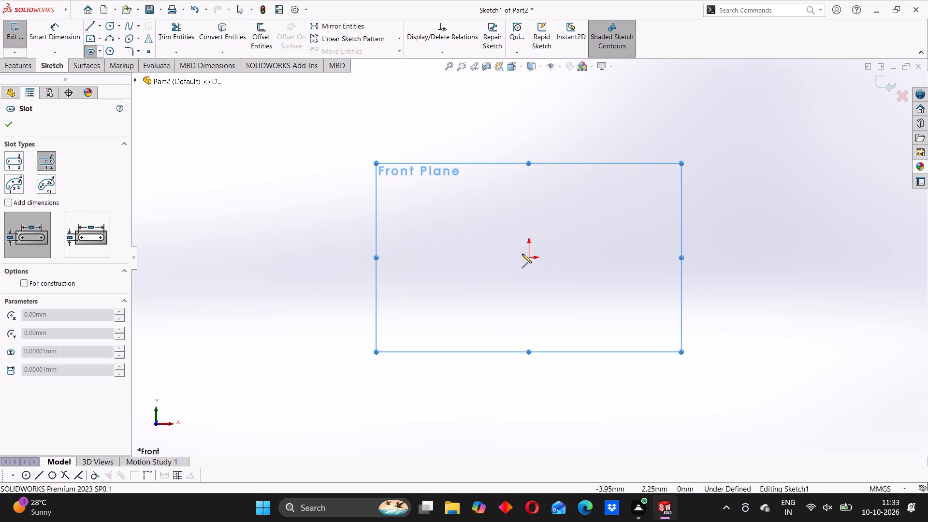
left_click(529, 257)
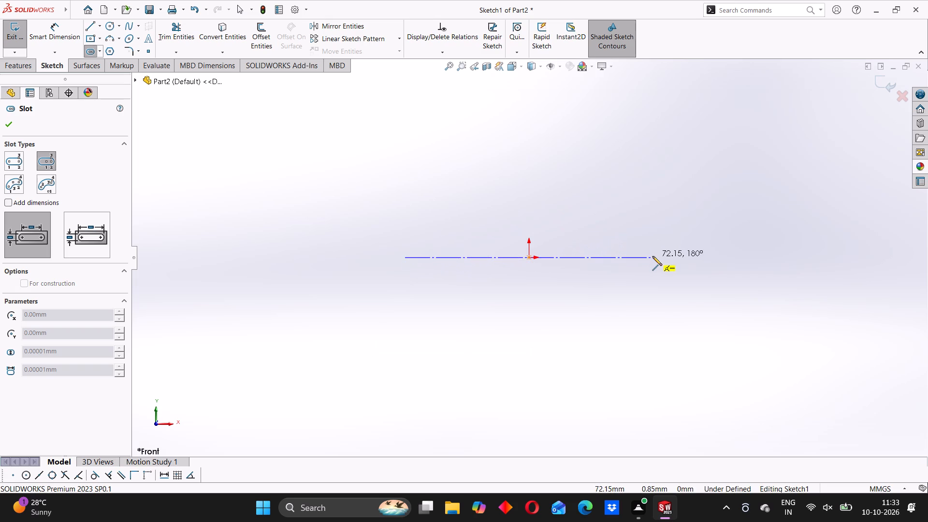
left_click(650, 258)
left_click(629, 223)
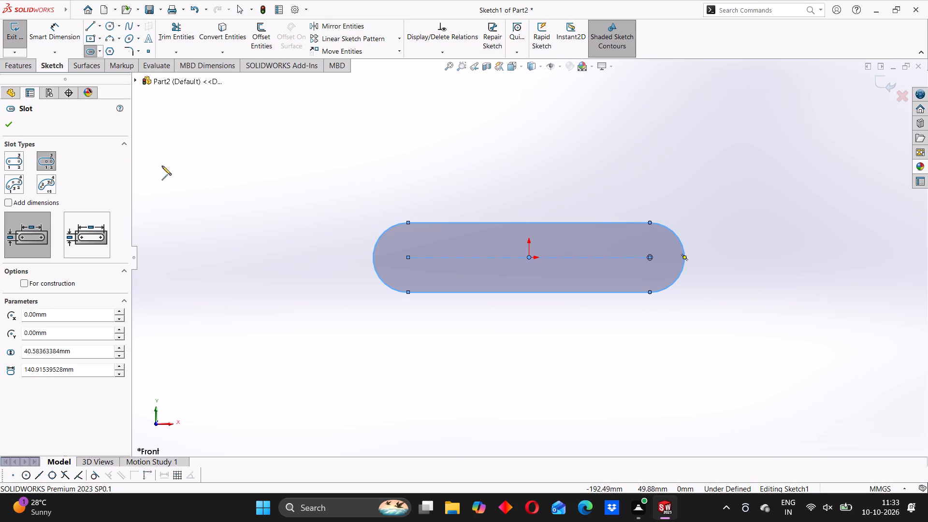
Dimension the slot with a 10 mm end radius and 60 mm between its arc centres.
left_click(51, 44)
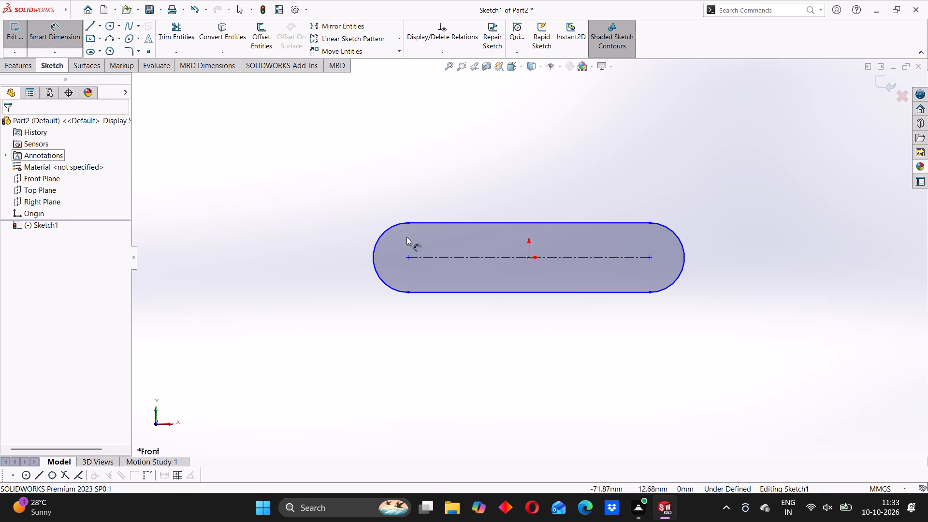
left_click(375, 249)
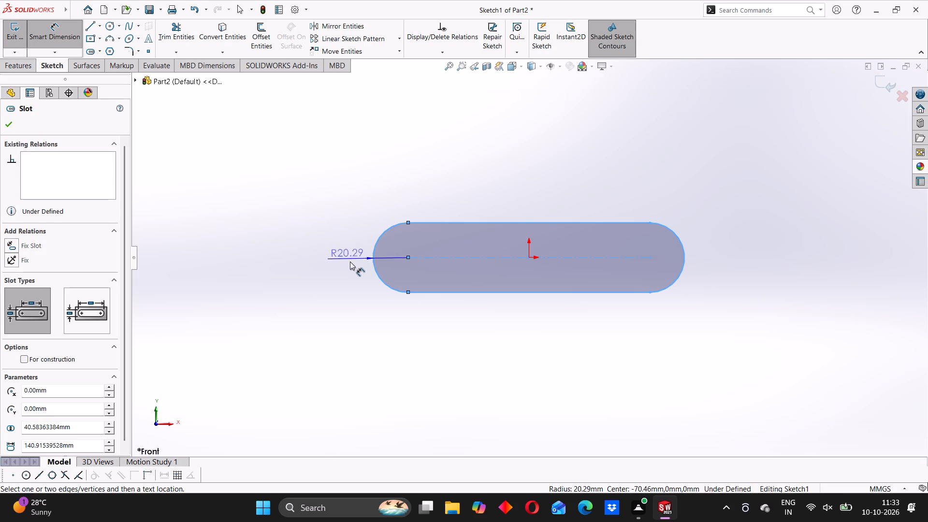
left_click(350, 262)
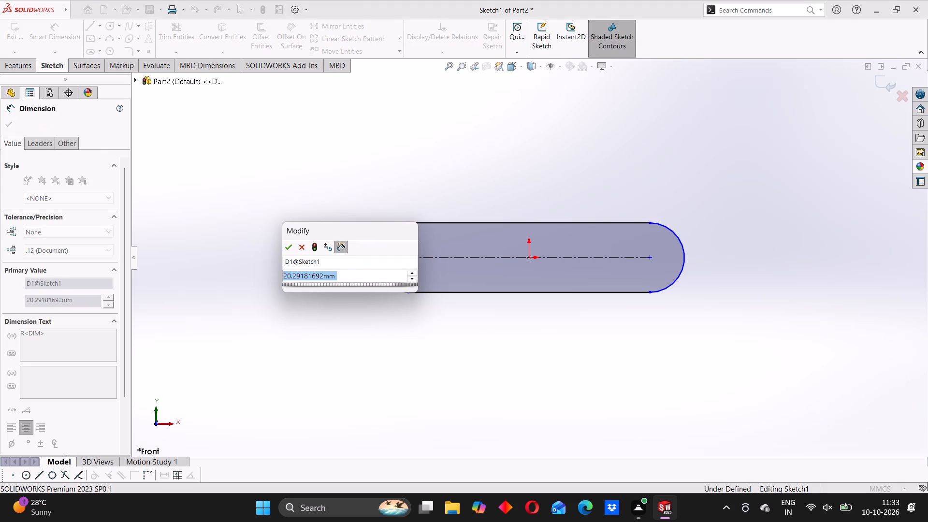
type("10")
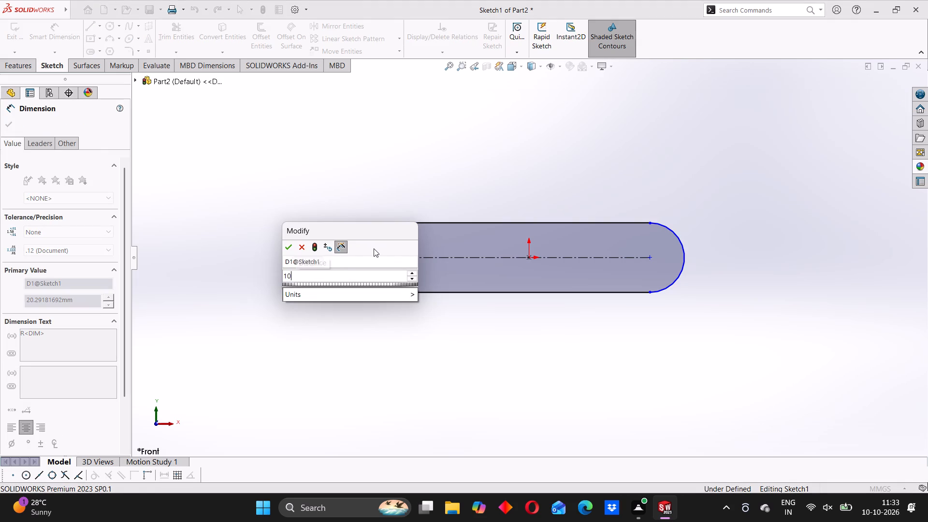
key("Return")
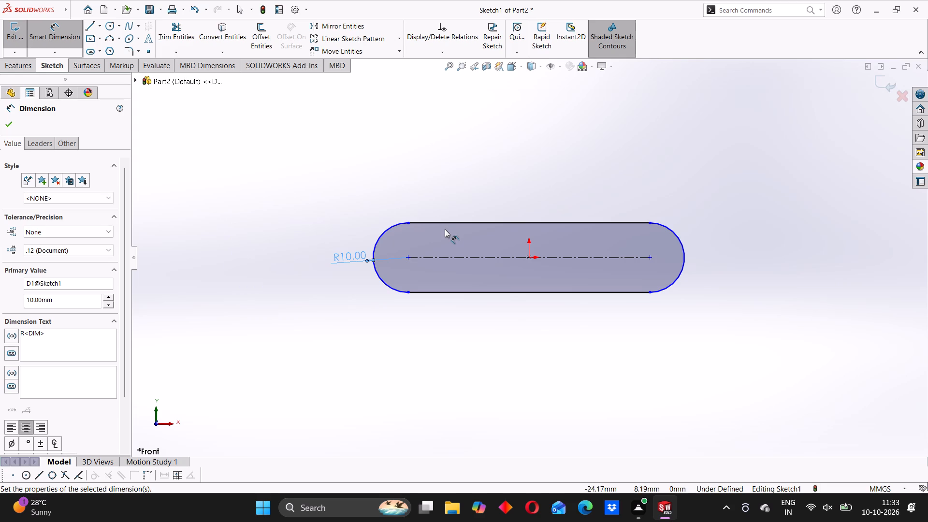
left_click(455, 257)
left_click(476, 314)
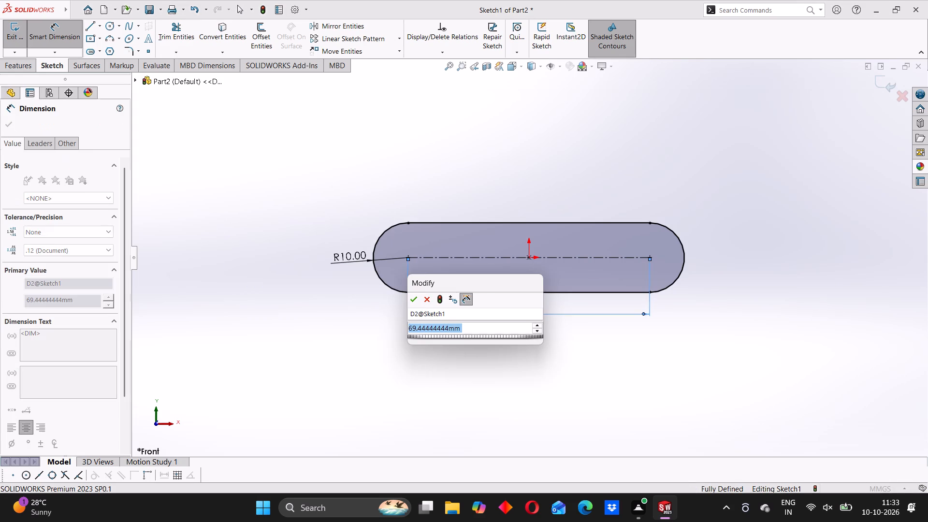
key("6")
key("0")
key("Return")
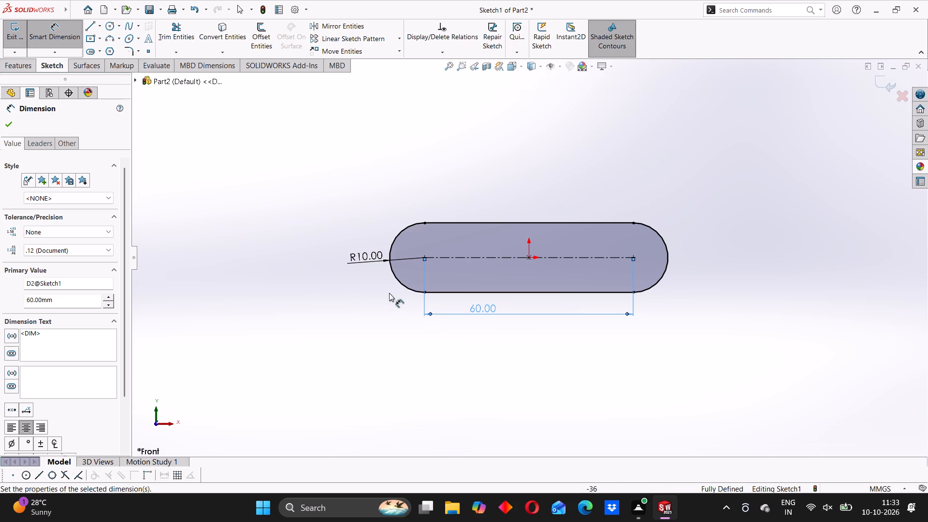
Sketch a circle at each of the slot's arc centres, about 11 mm diameter at the left end and 9 mm at the right.
left_click(110, 29)
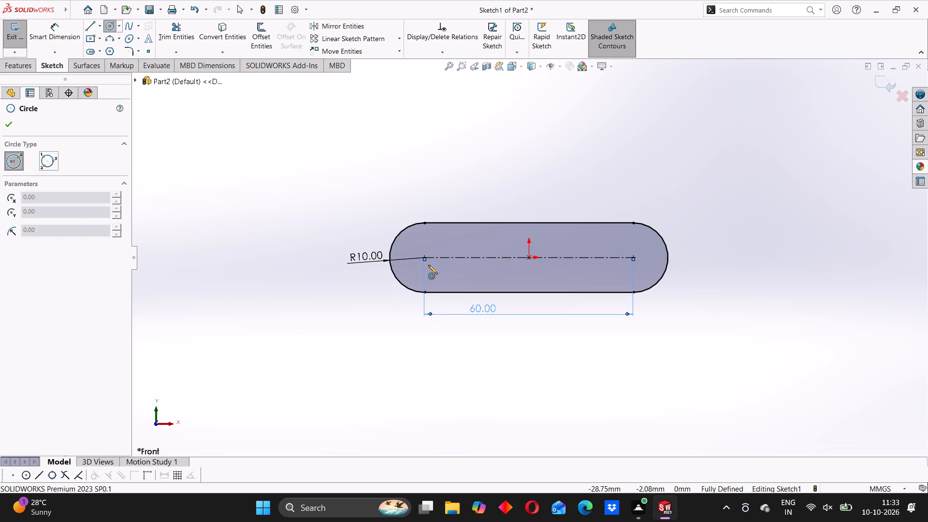
left_click(423, 259)
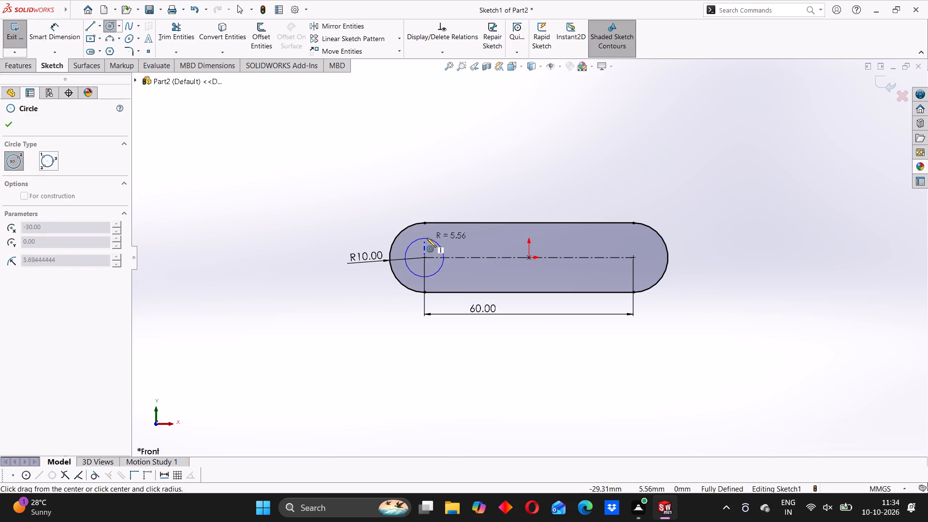
left_click(427, 238)
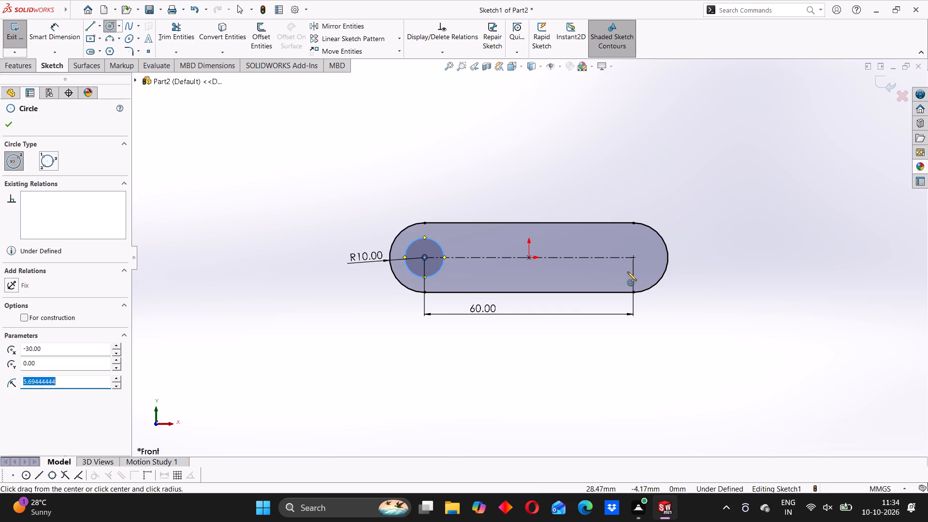
left_click(632, 256)
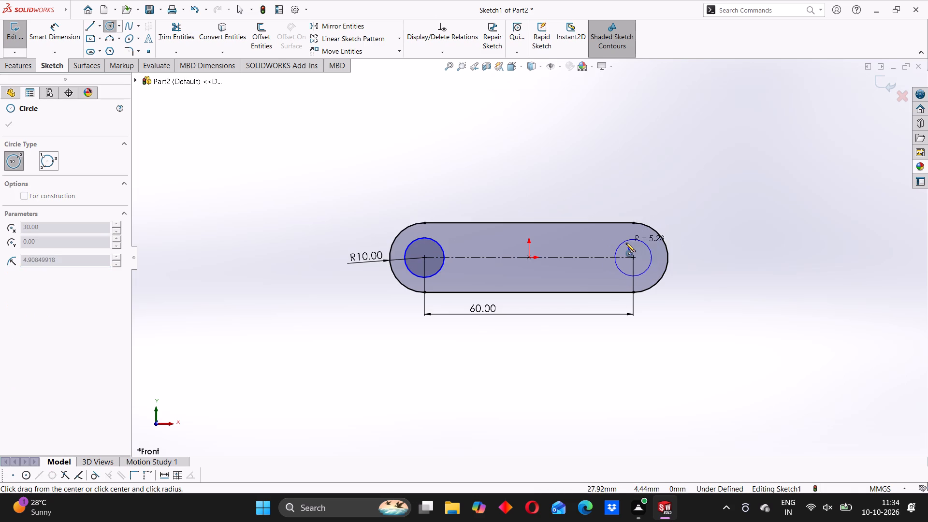
left_click(627, 243)
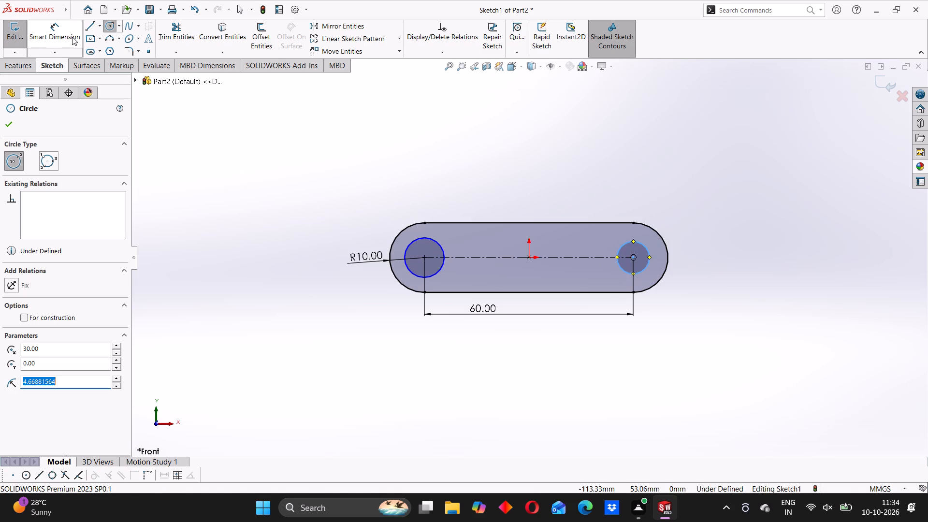
Dimension the circle at the slot's left end to 8 mm diameter.
left_click(72, 37)
left_click(435, 240)
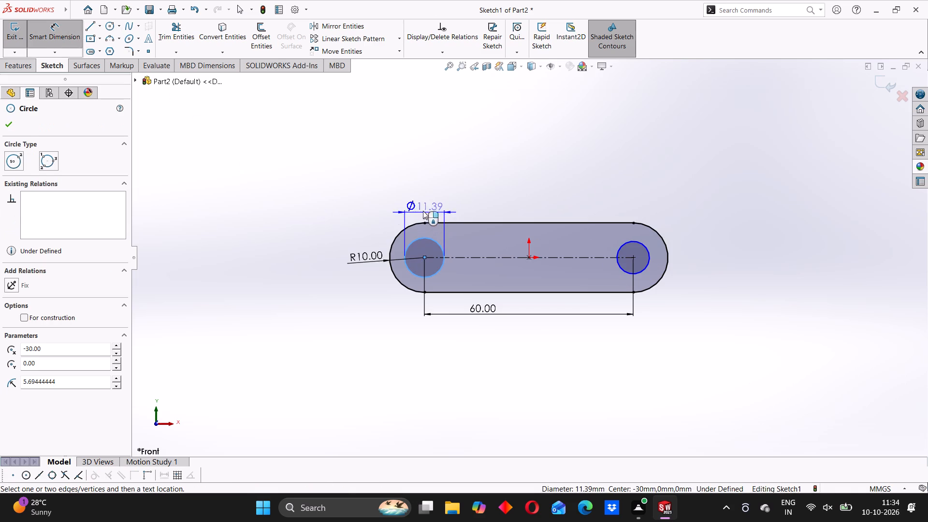
left_click(414, 199)
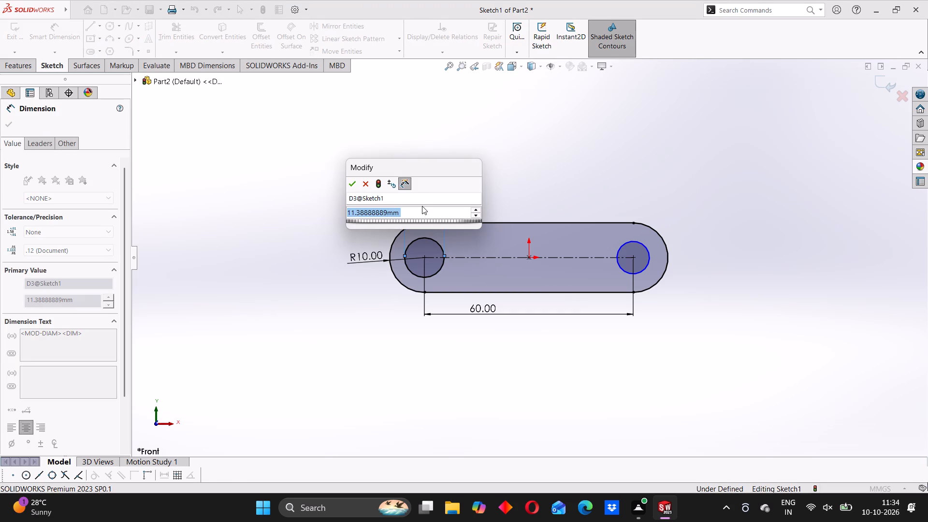
key("8")
key("Return")
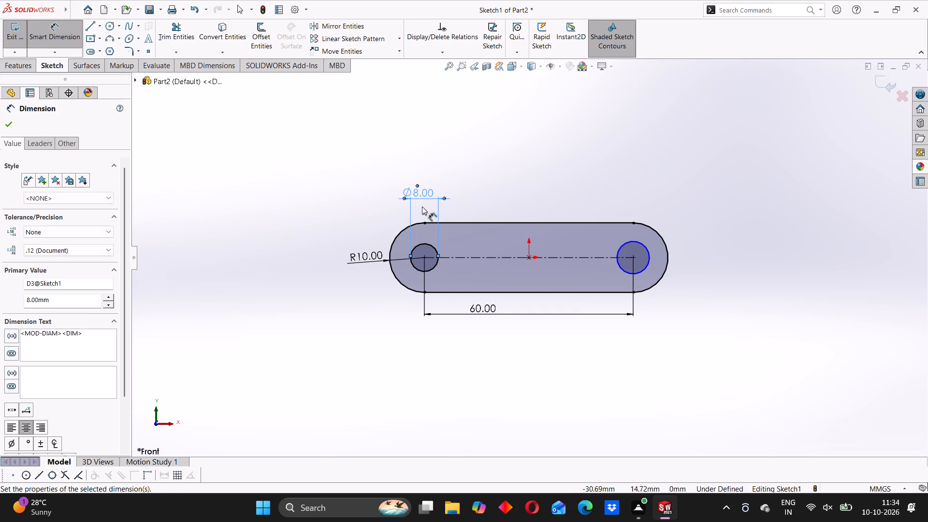
left_click(369, 207)
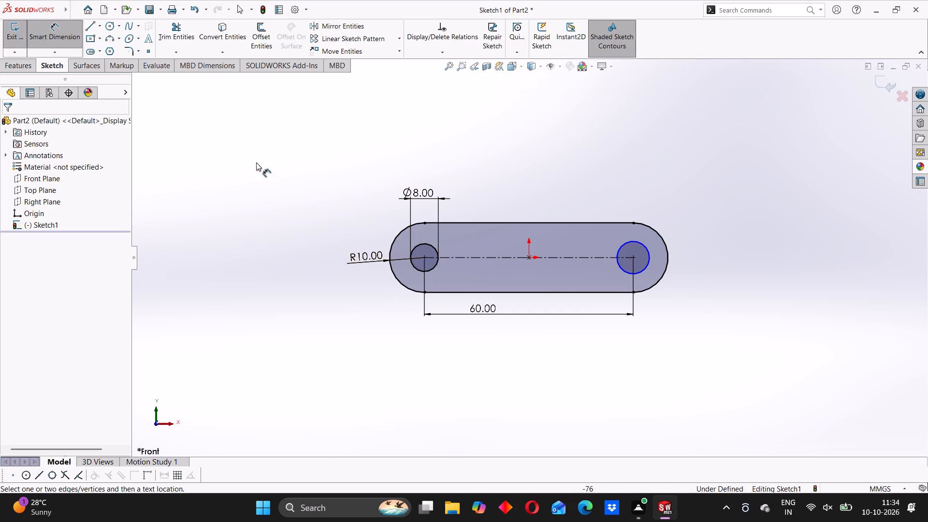
left_click(53, 35)
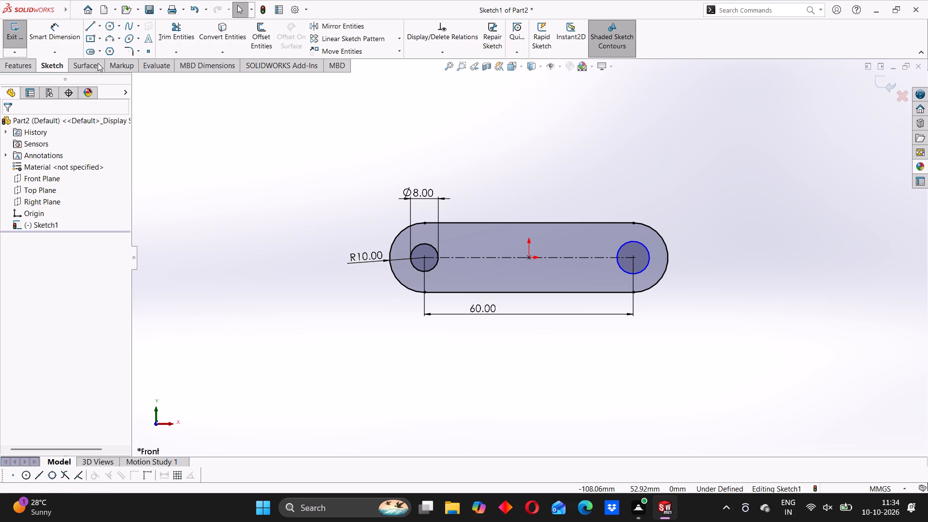
Add an Equal relation between the two circles inside the slot.
left_click(423, 241)
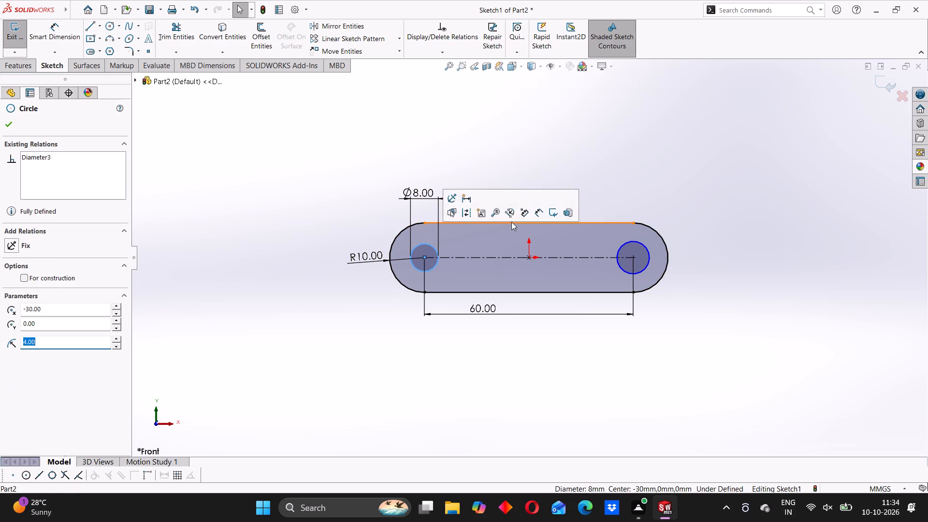
left_click(639, 241)
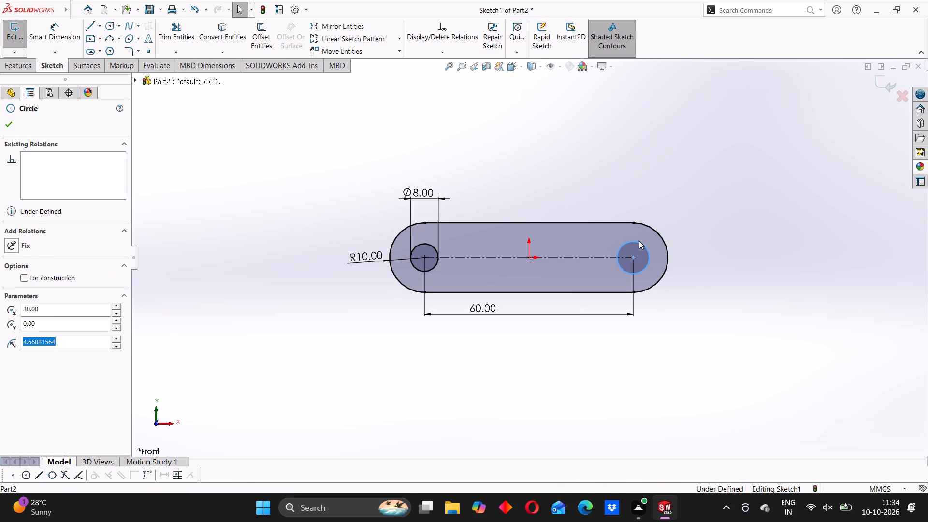
left_click(427, 246, "ctrl")
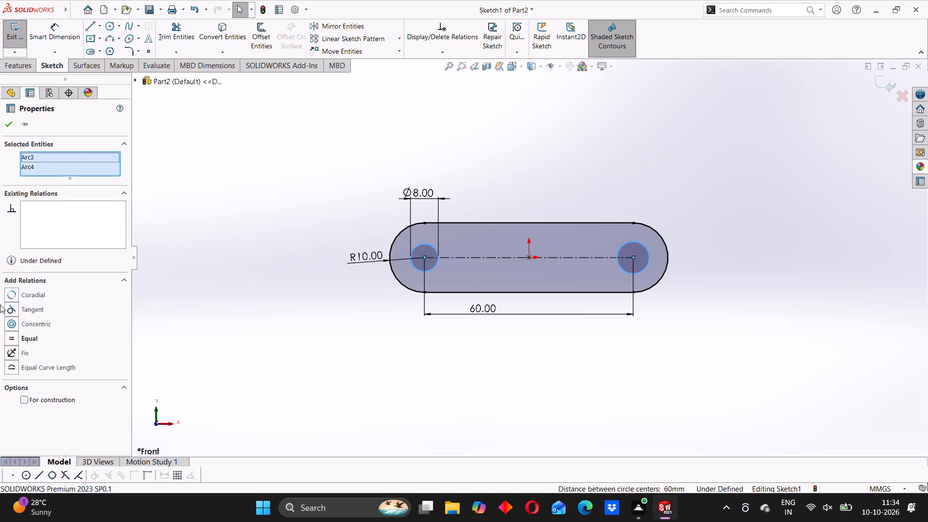
left_click(14, 340)
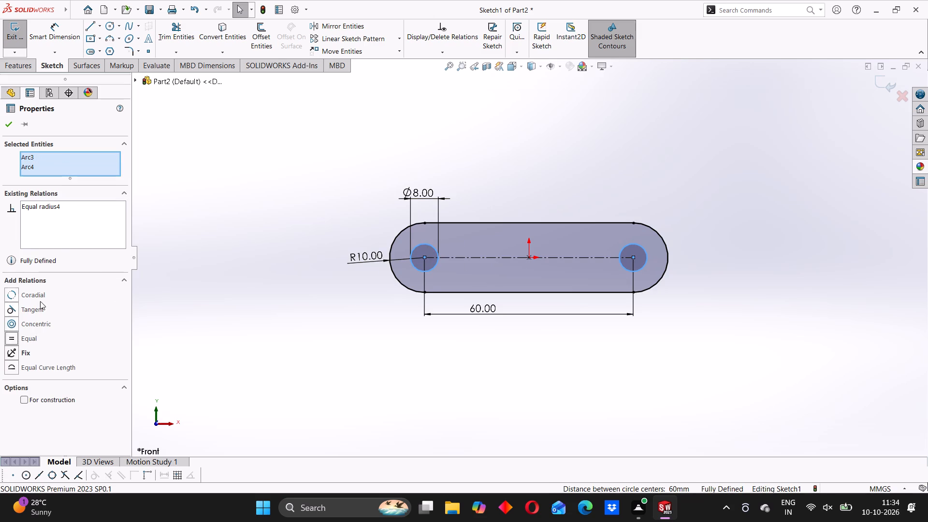
left_click(10, 119)
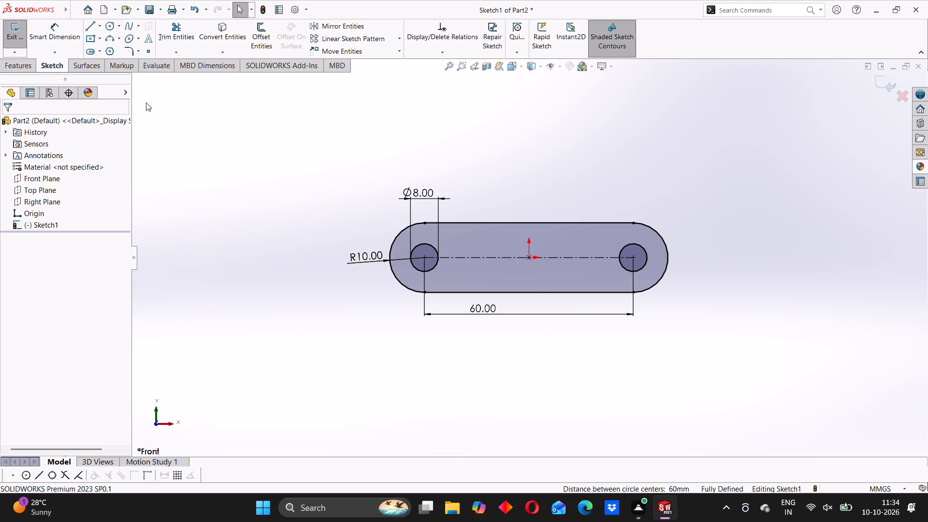
Extrude the slot profile with its two holes 20 mm using the Mid Plane end condition.
left_click(24, 67)
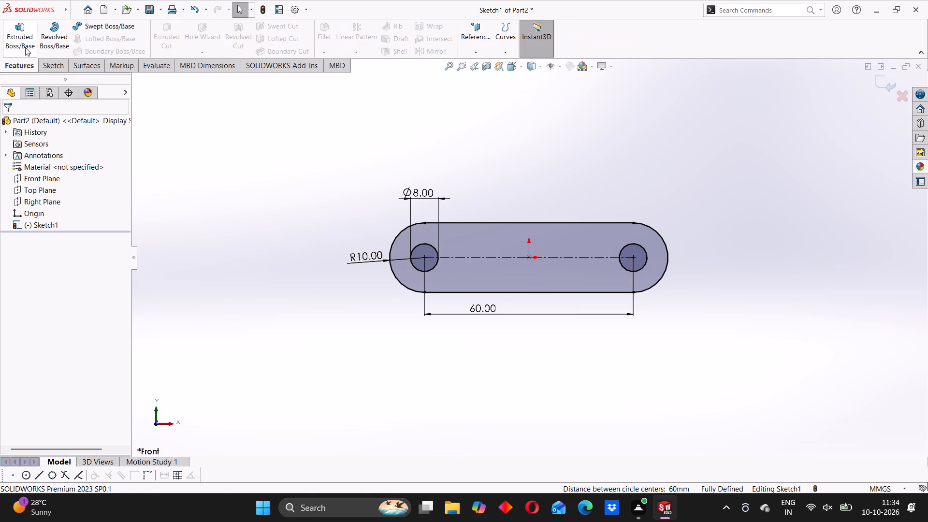
left_click(26, 47)
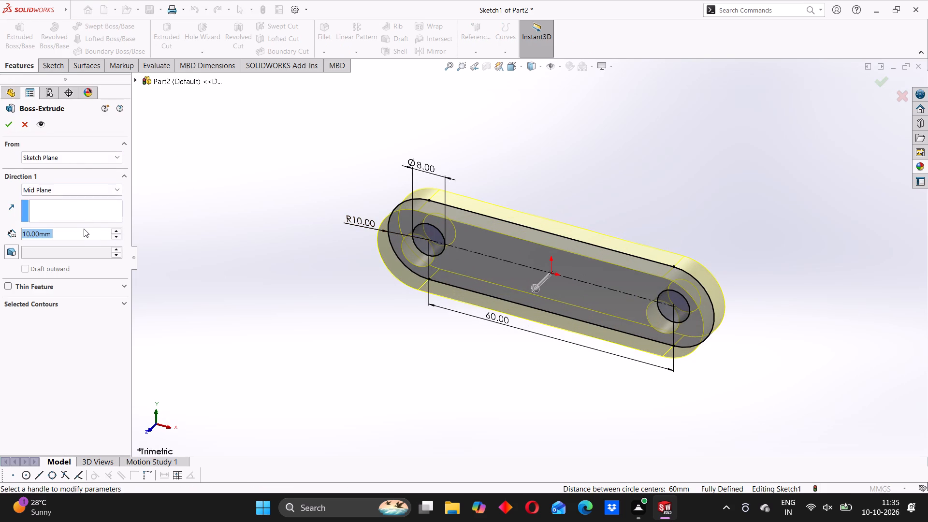
type("20")
key("Return")
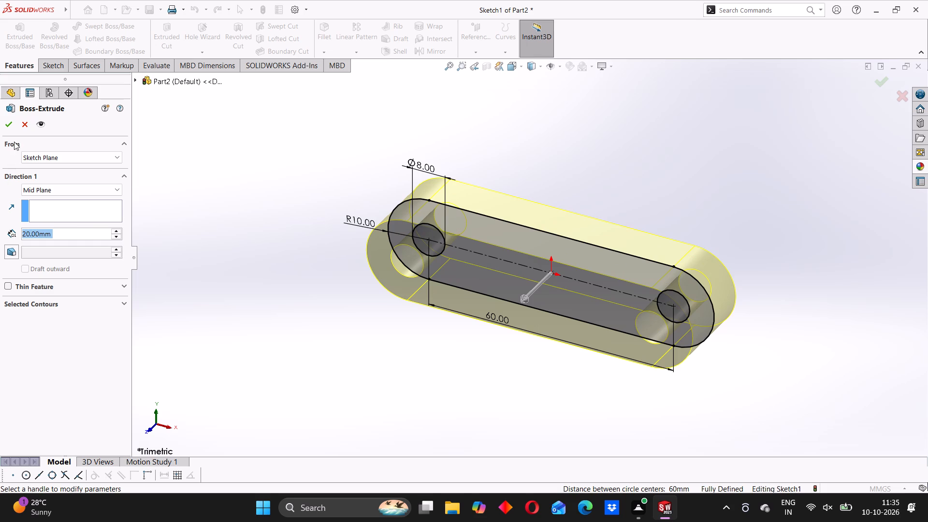
left_click(11, 125)
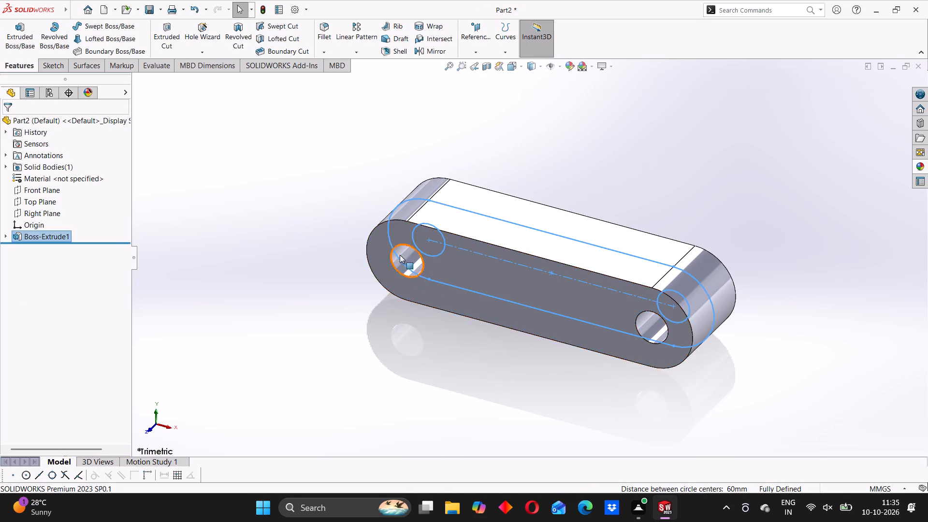
left_click(278, 204)
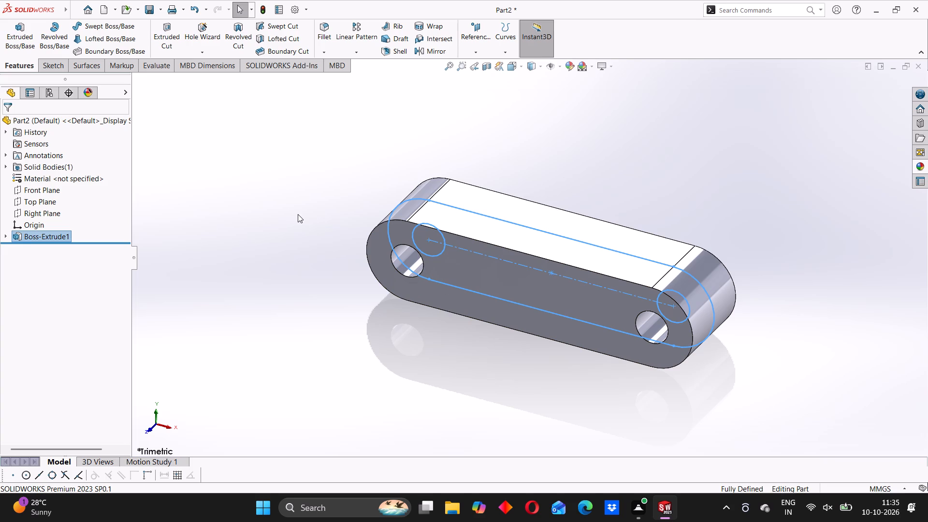
Sketch a center rectangle about 35 by 8 mm on the link's flat top face, centred on its width and reaching the left end edge.
left_click(559, 240)
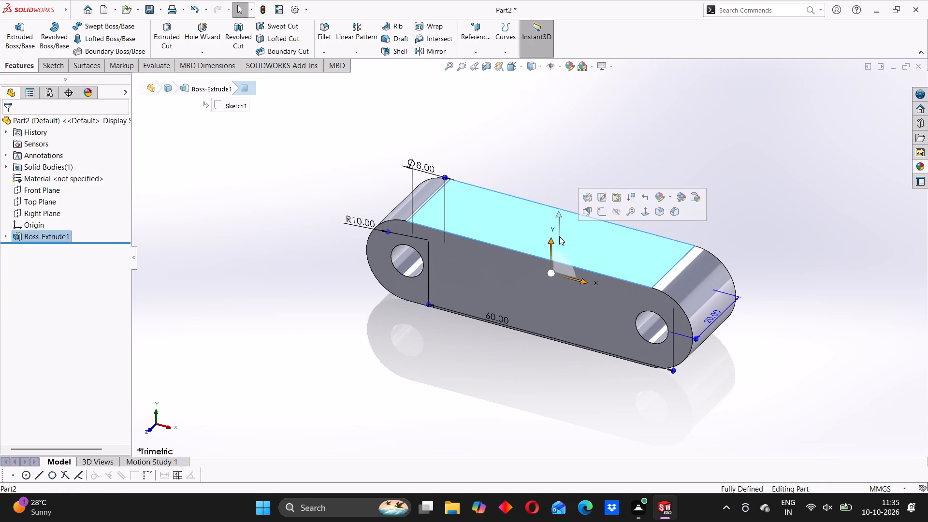
left_click(600, 208)
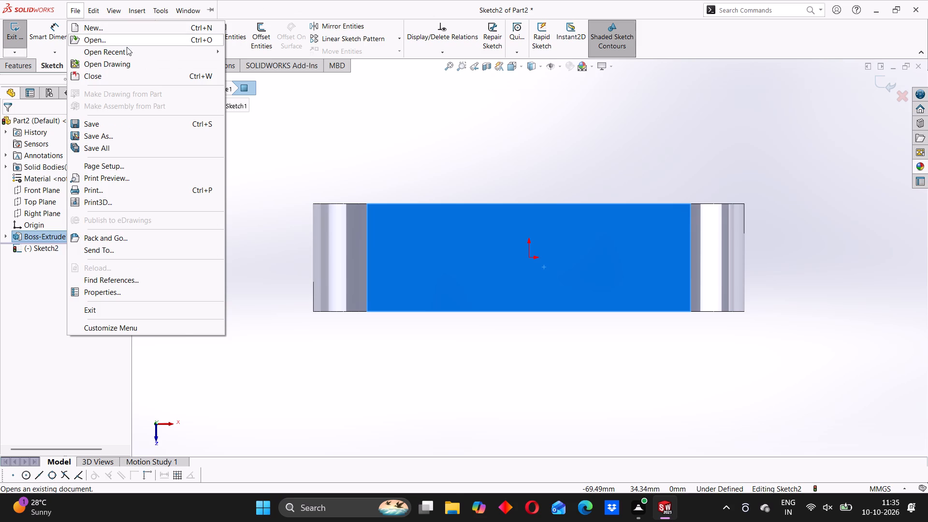
left_click(281, 106)
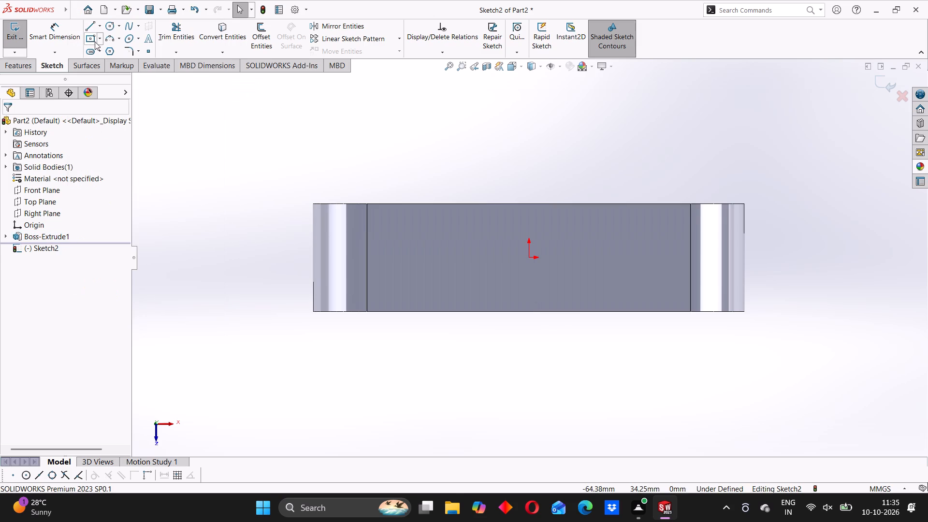
left_click(92, 40)
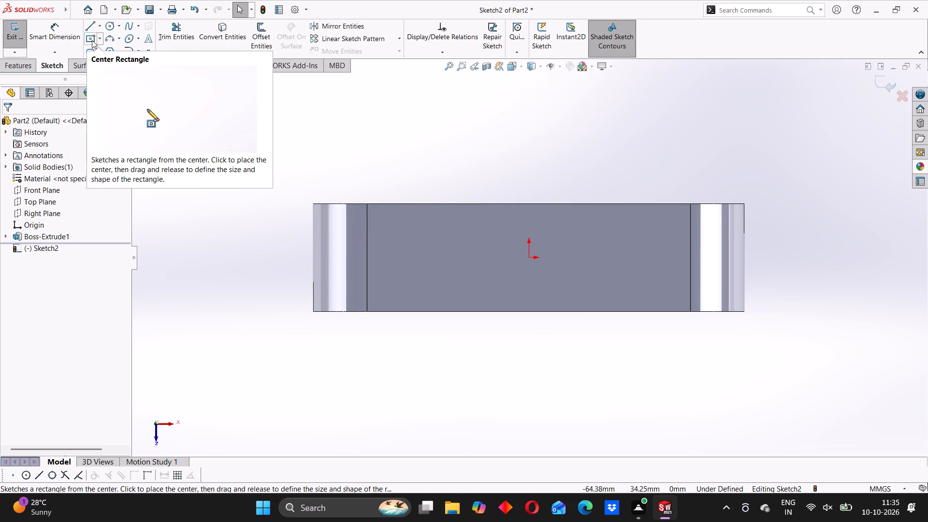
left_click(406, 257)
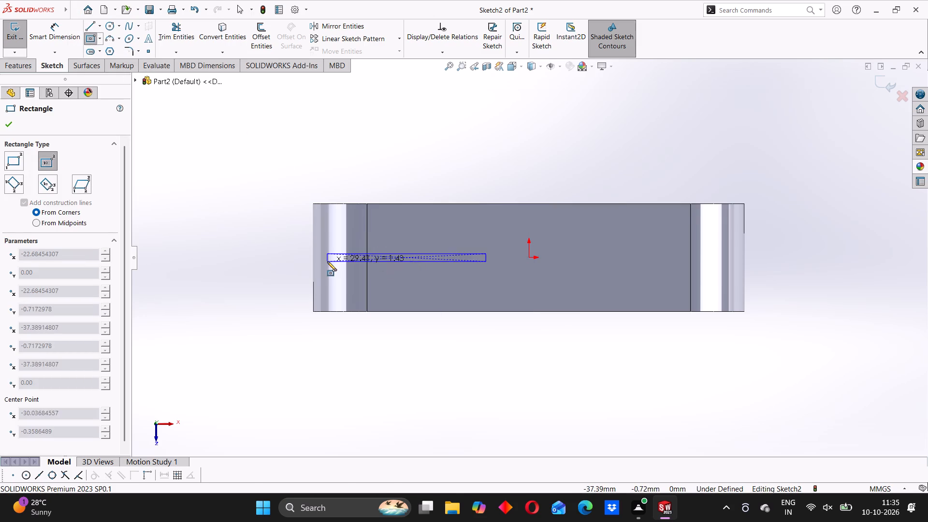
left_click(312, 235)
Dimension the rectangle on the link's top face to 25 mm long and 5 mm wide.
left_click(57, 43)
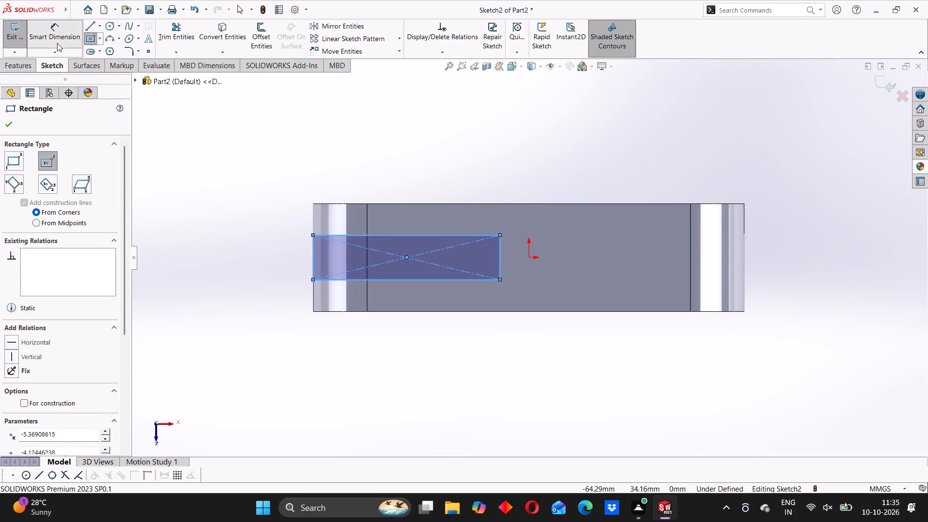
left_click(377, 280)
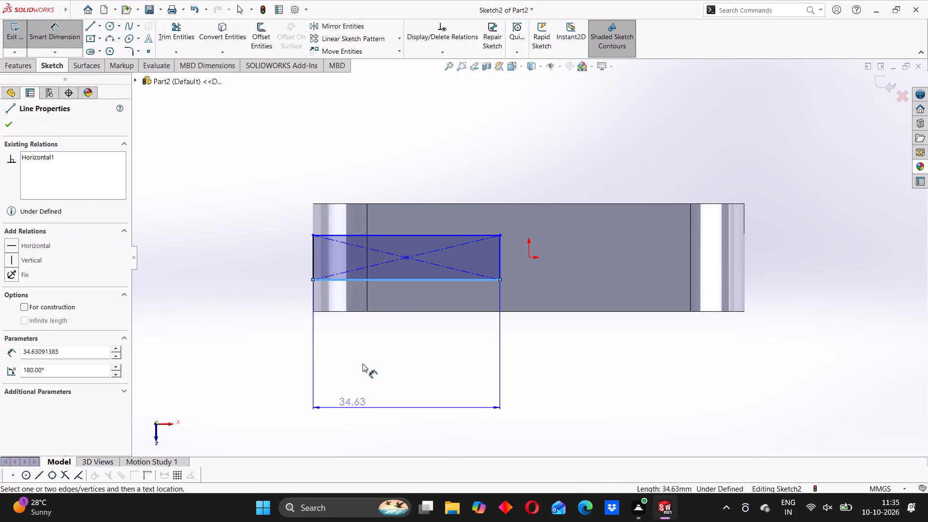
left_click(391, 334)
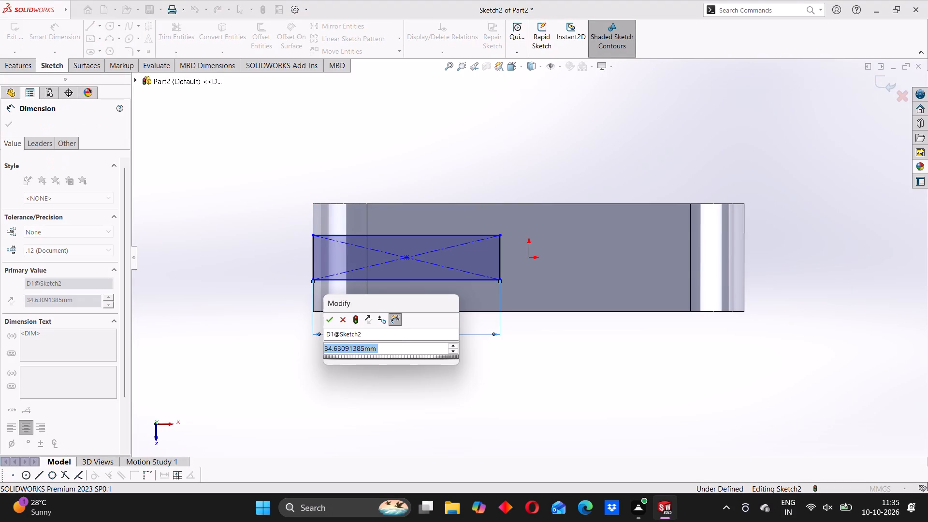
type("25")
key("Return")
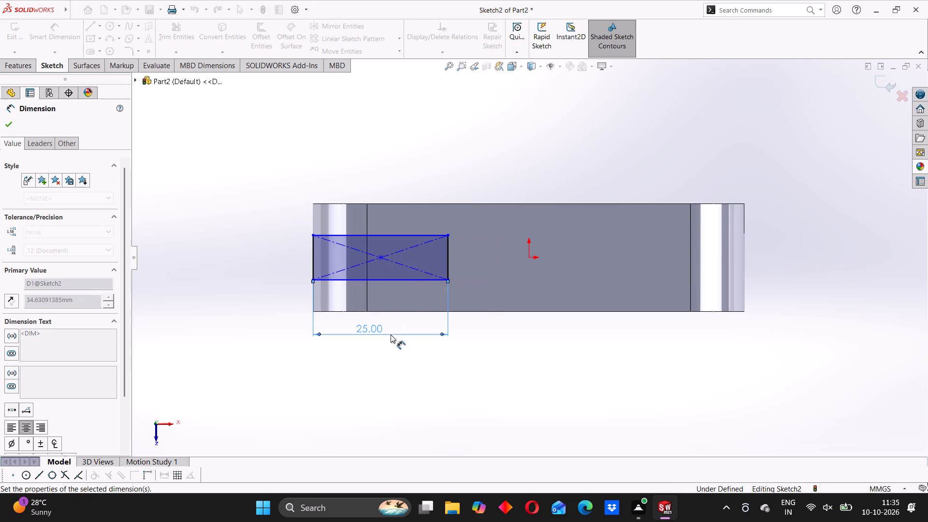
left_click(445, 252)
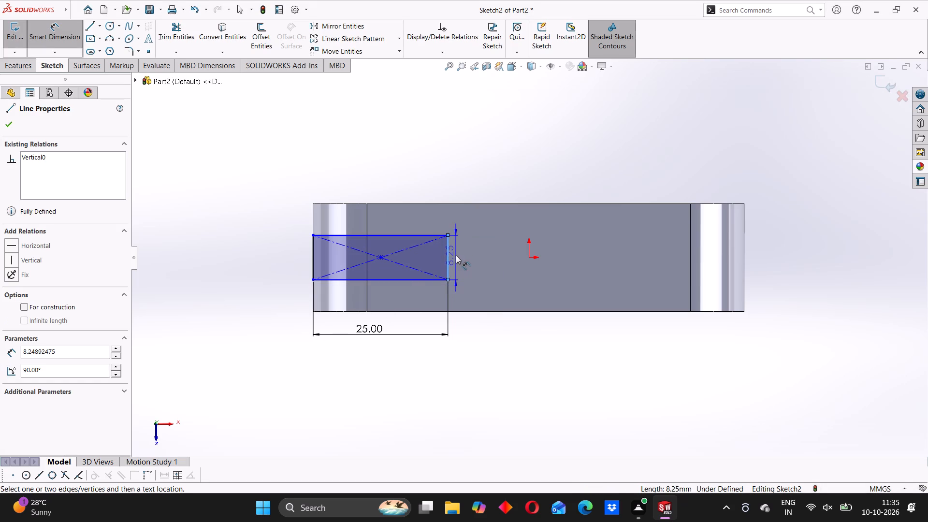
left_click(476, 255)
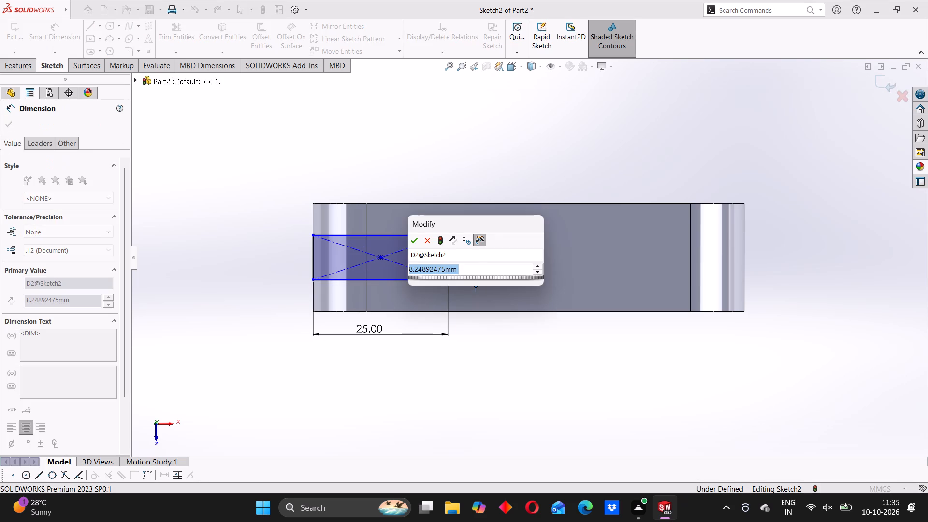
key("5")
key("Return")
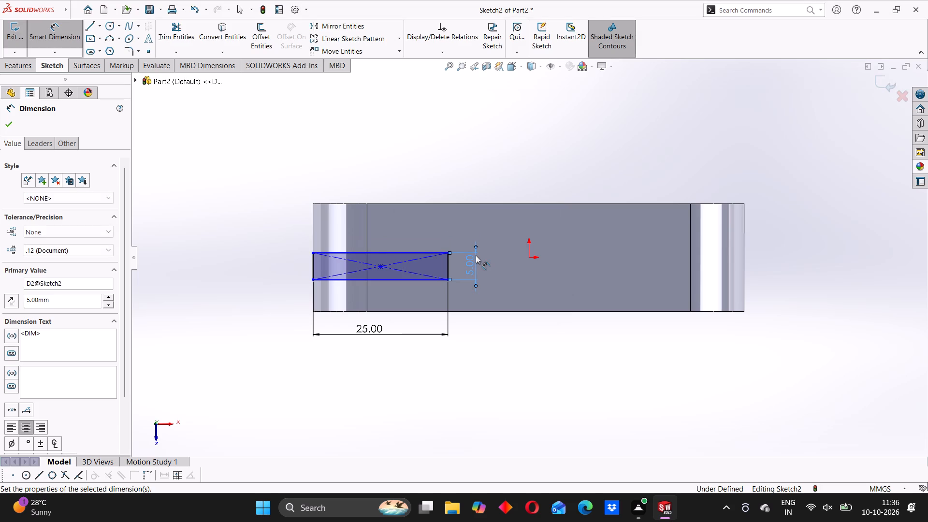
left_click(304, 124)
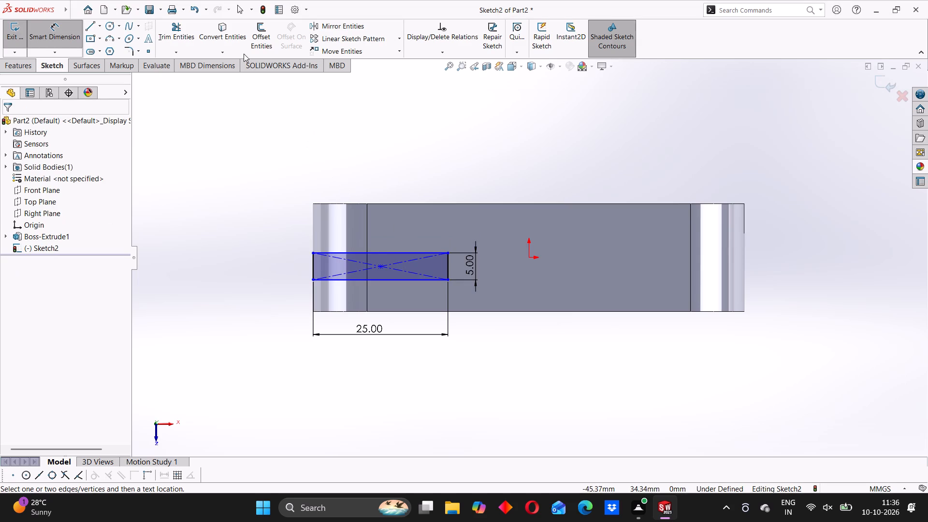
left_click(78, 37)
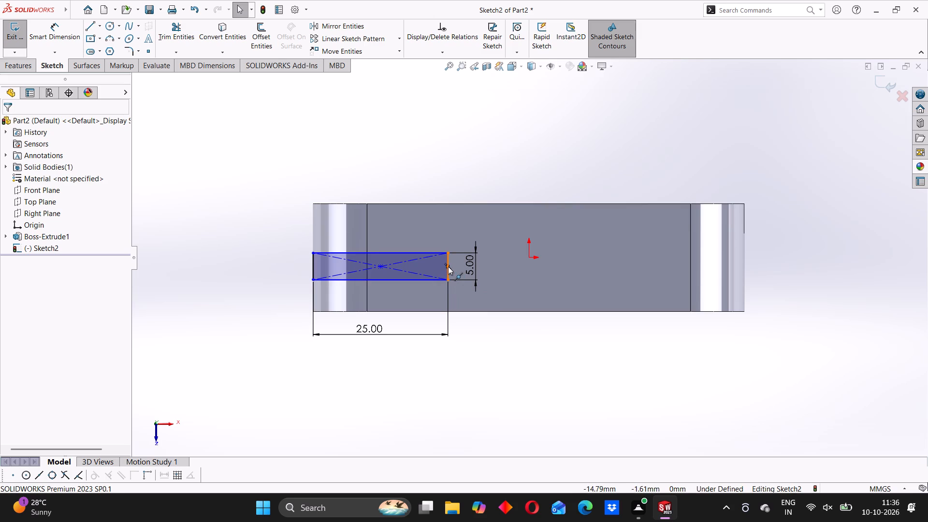
Add a Horizontal relation between the midpoint of the rectangle's inner short side and the origin.
left_click(448, 266)
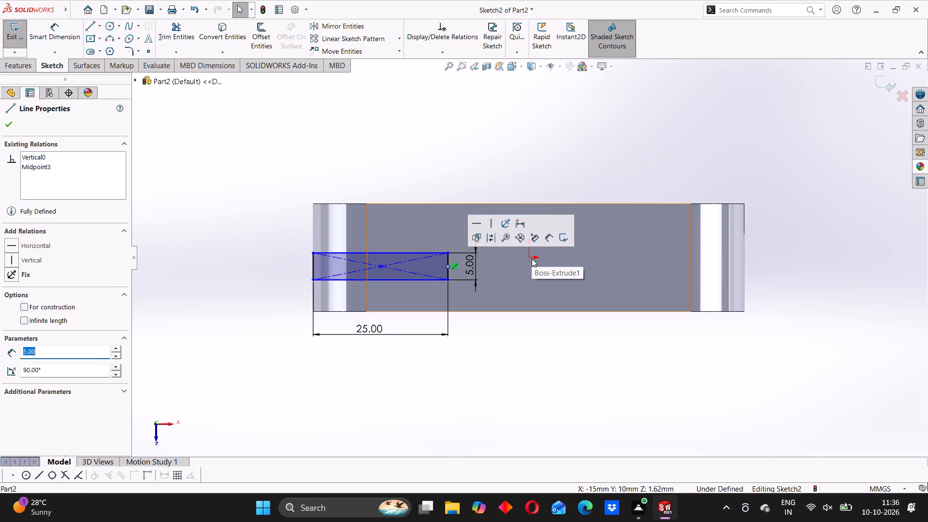
left_click(527, 257, "ctrl")
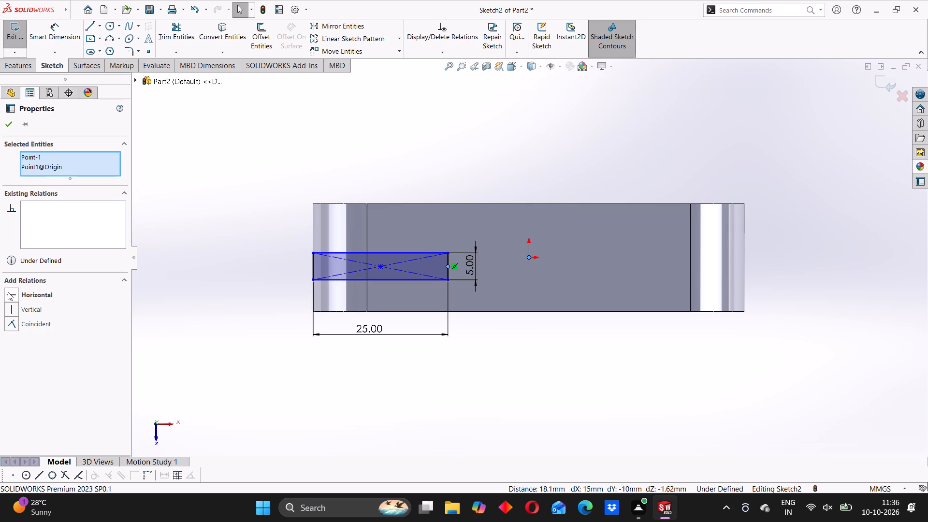
left_click(17, 297)
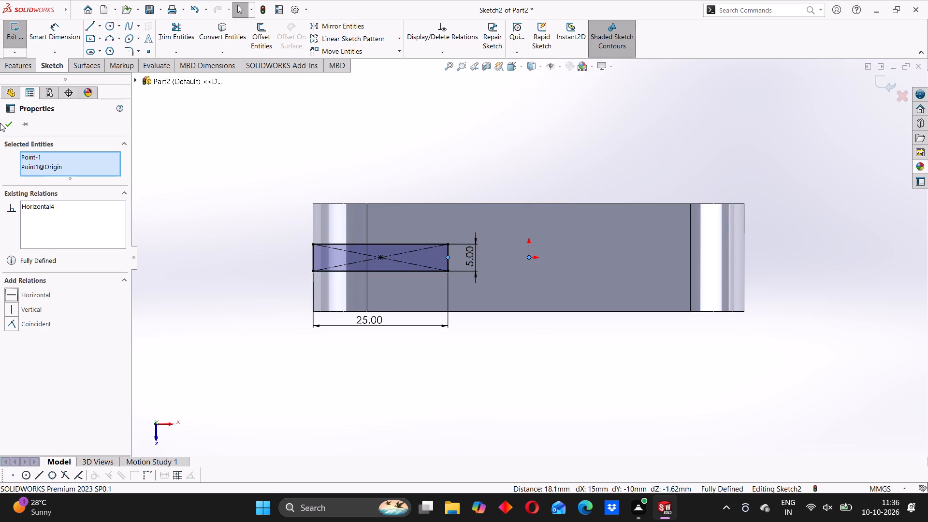
left_click(3, 126)
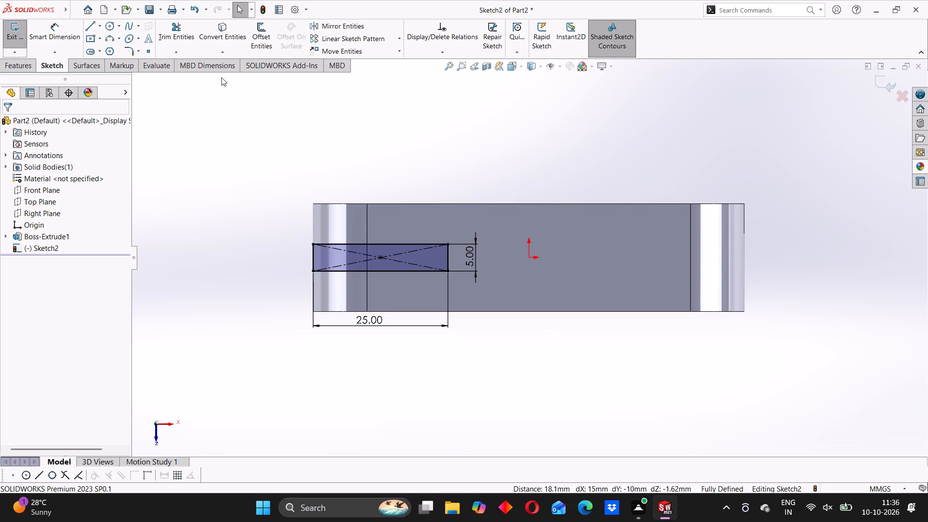
Draw a vertical centerline from the origin past the link's long edge, deleting the extra slanted segment.
left_click(102, 28)
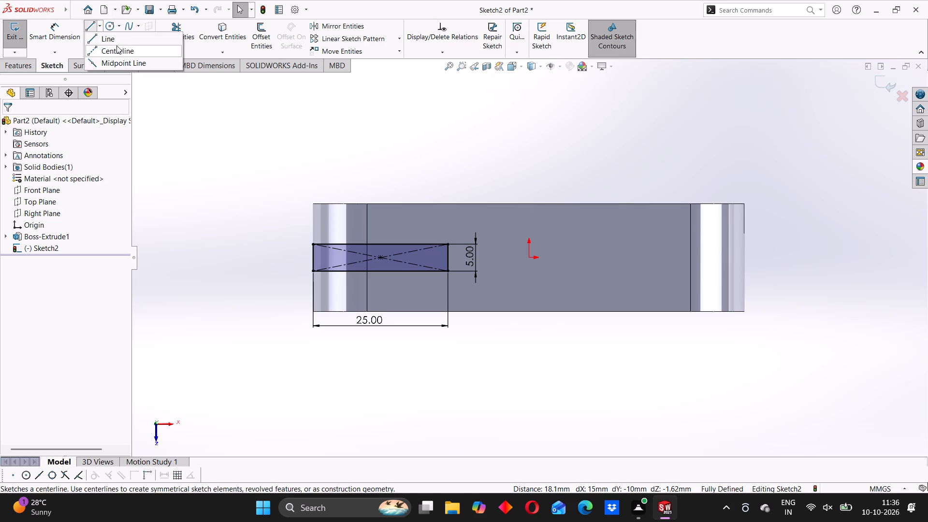
left_click(116, 45)
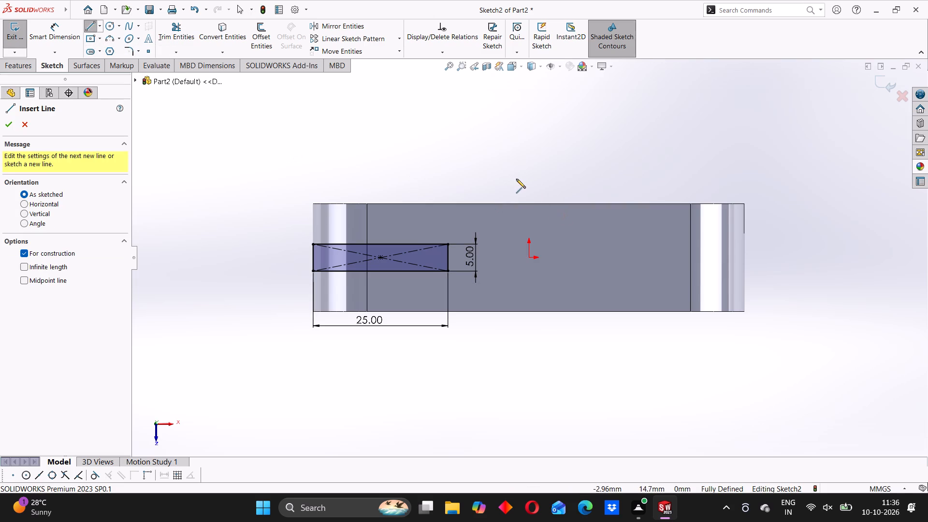
left_click(531, 257)
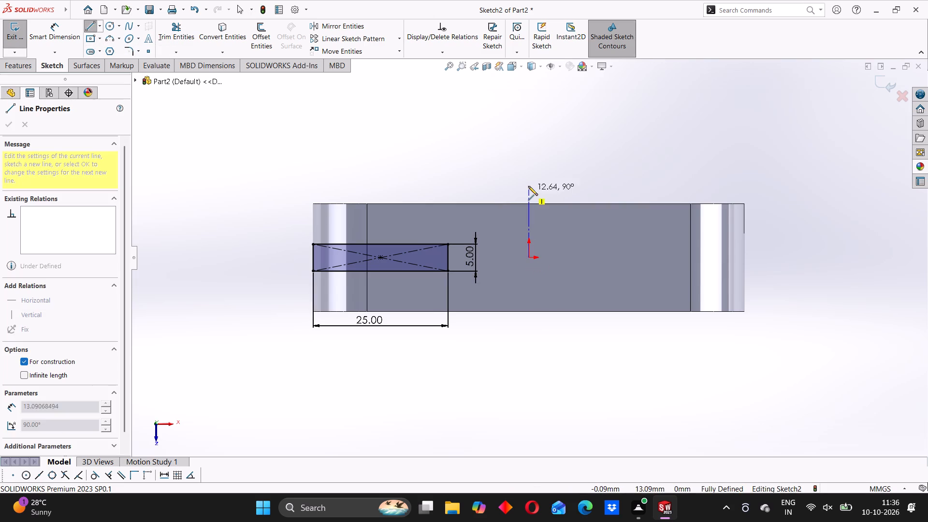
left_click(529, 181)
left_click(413, 167)
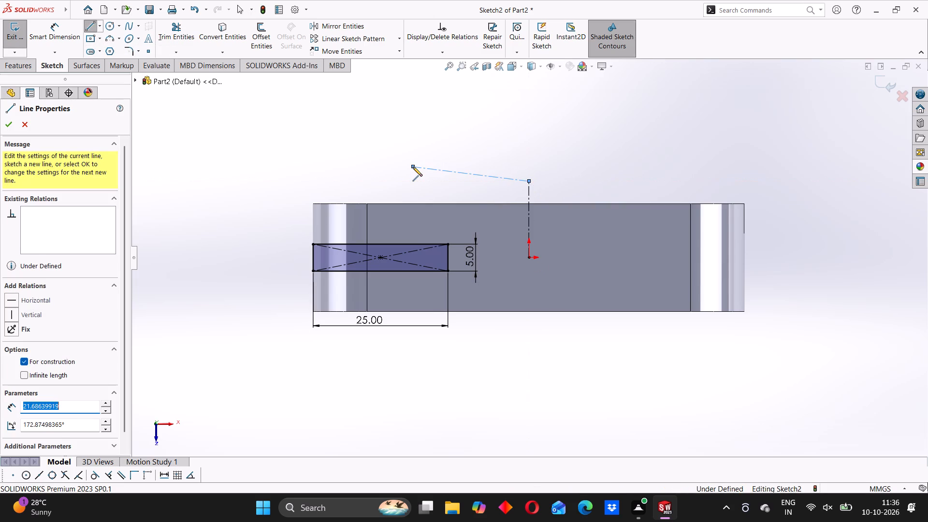
key("Escape")
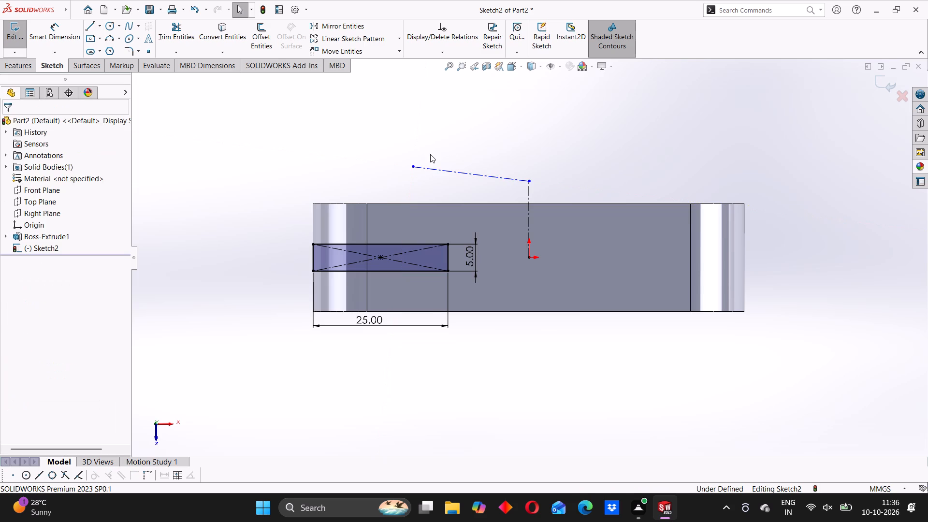
left_click(439, 172)
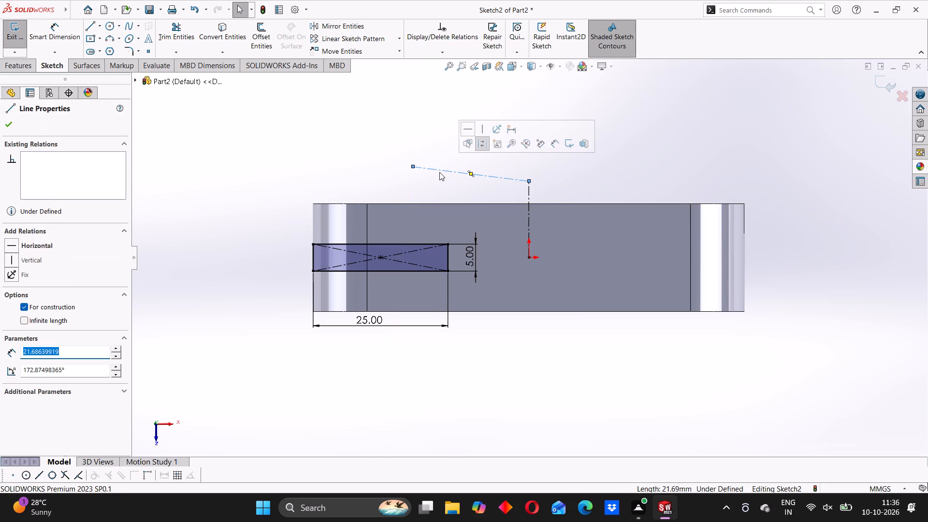
key("Delete")
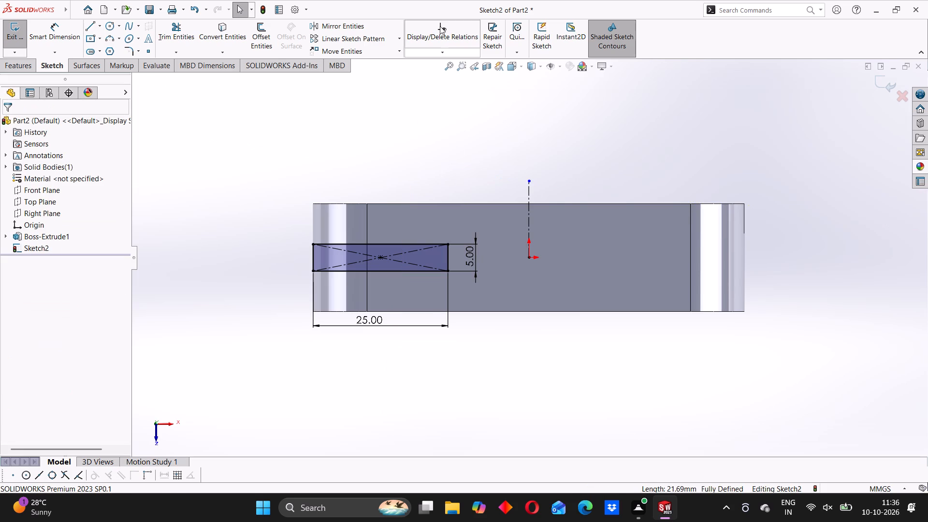
Mirror the 25 by 5 mm rectangle about the vertical centerline to the link's opposite end.
left_click(359, 26)
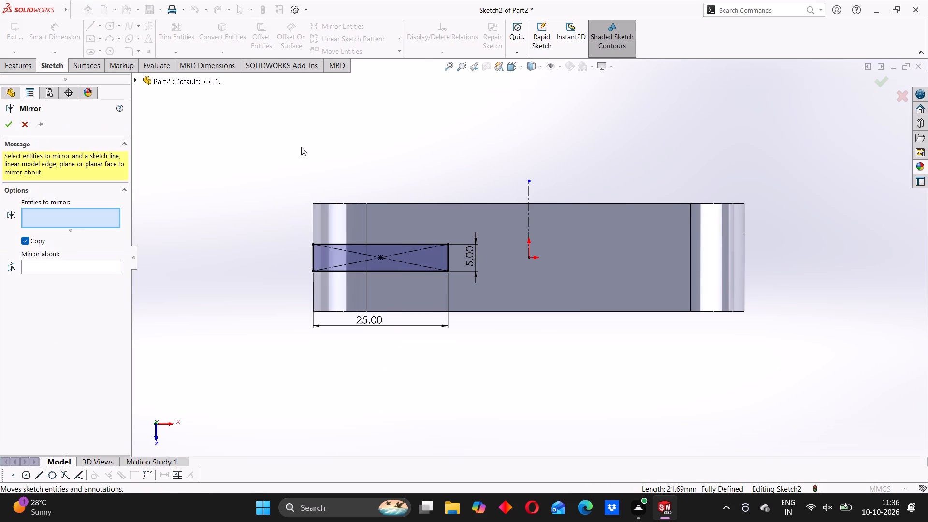
left_click_drag(254, 173, 502, 340)
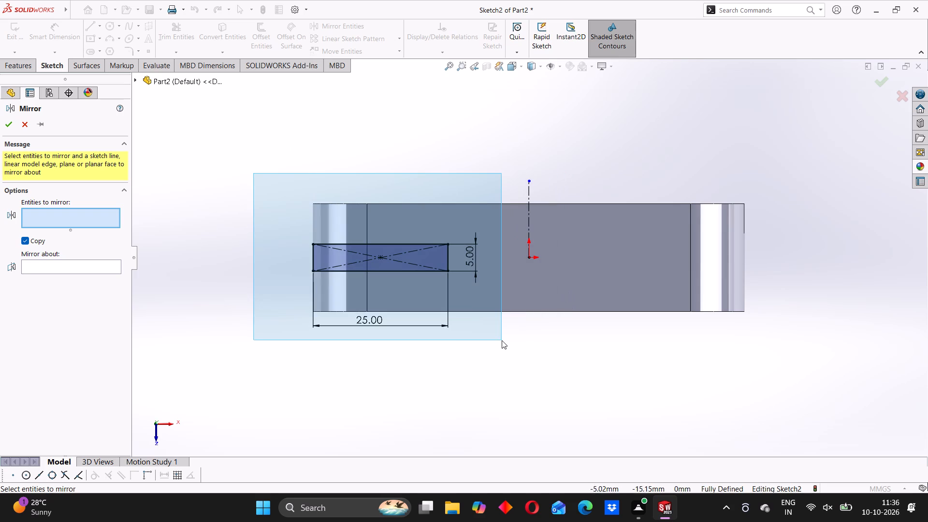
left_click_drag(502, 340, 485, 348)
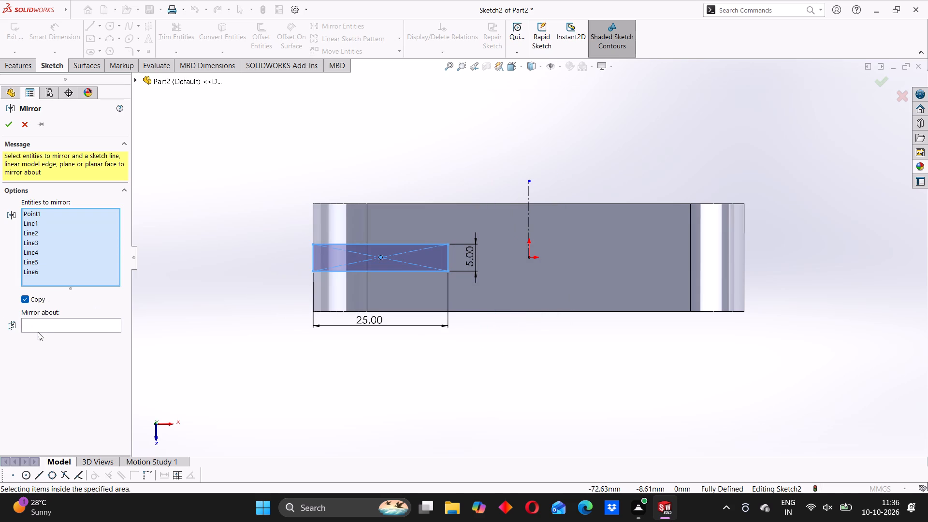
left_click(42, 328)
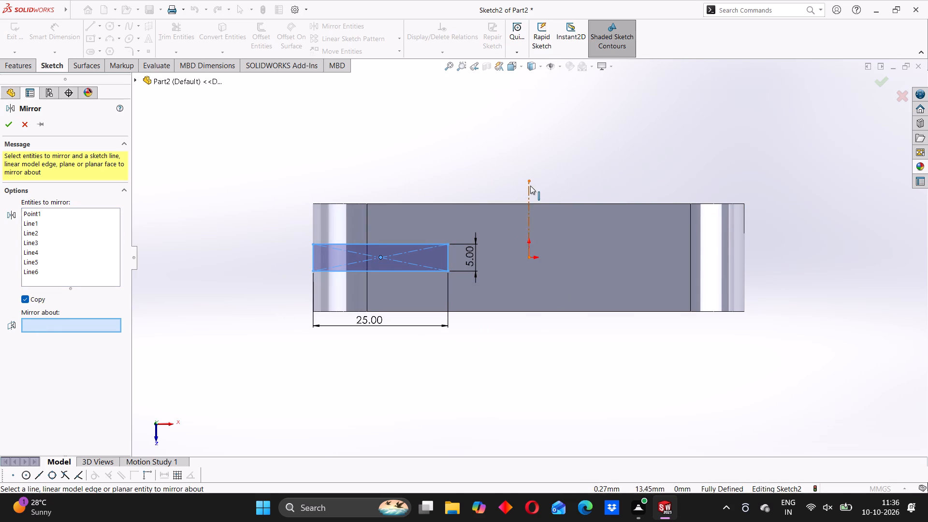
left_click(530, 187)
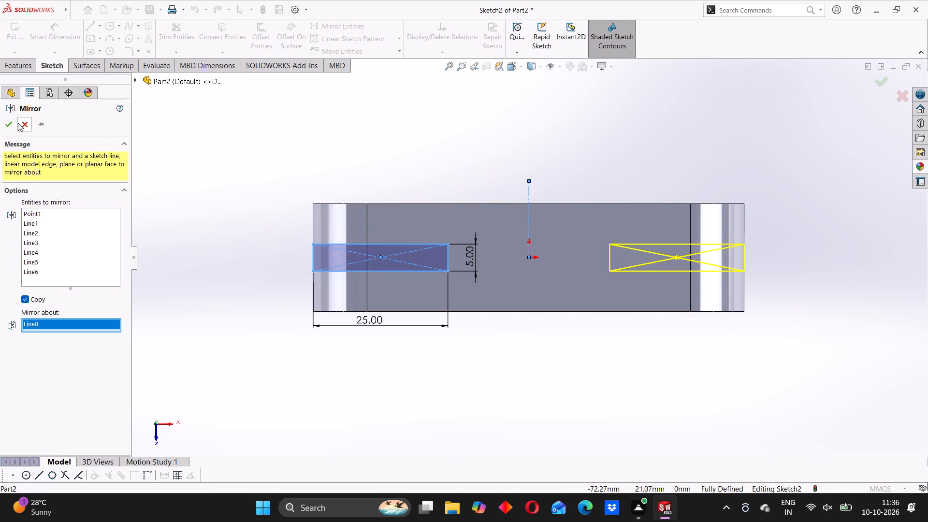
left_click(6, 124)
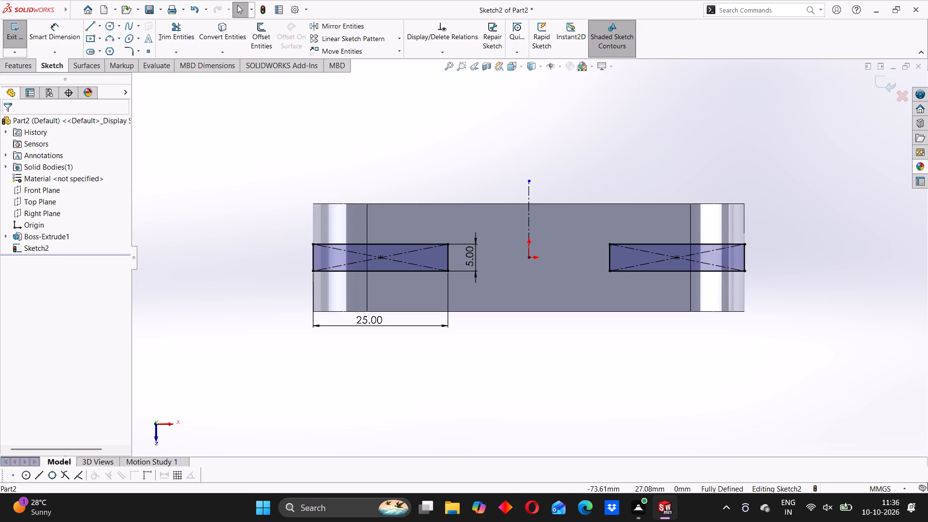
Cut both rectangles through the link with an Extruded Cut using the Through All - Both end condition.
left_click(31, 68)
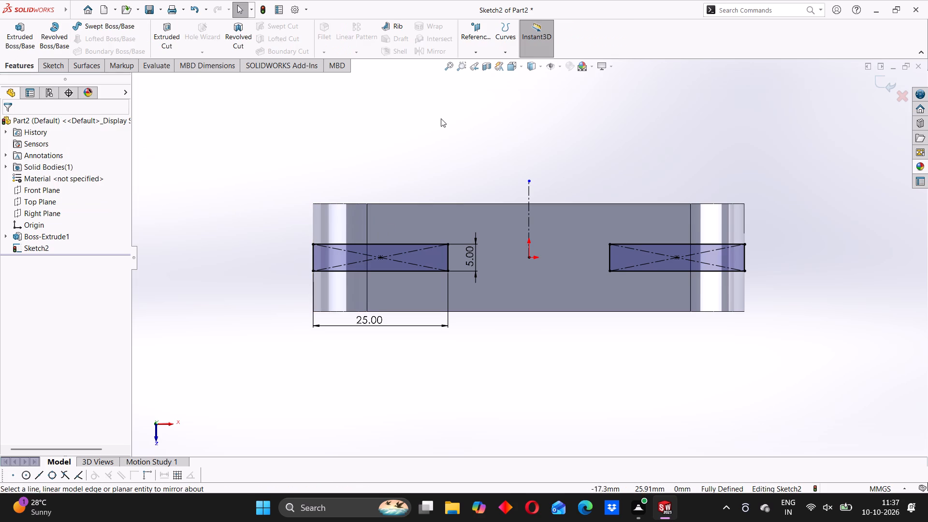
left_click(159, 38)
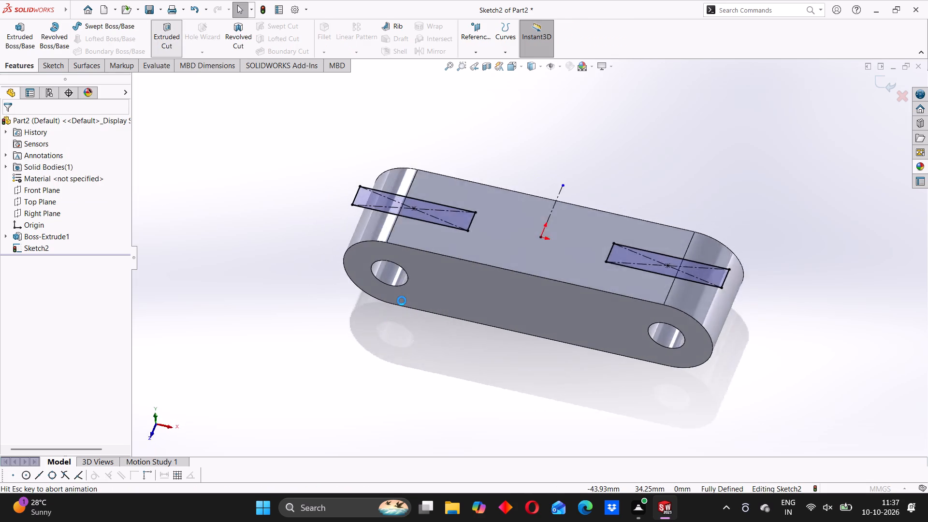
middle_click_drag(413, 289, 540, 226)
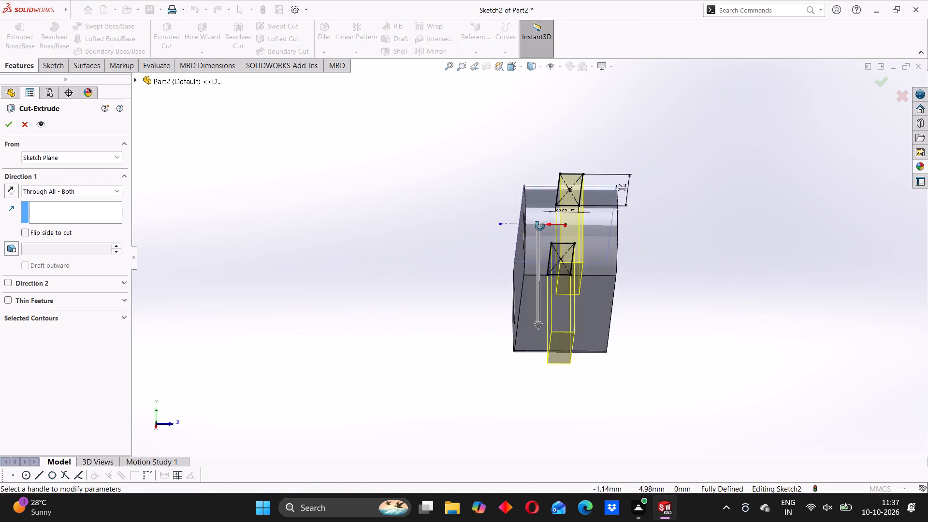
middle_click_drag(540, 226, 454, 291)
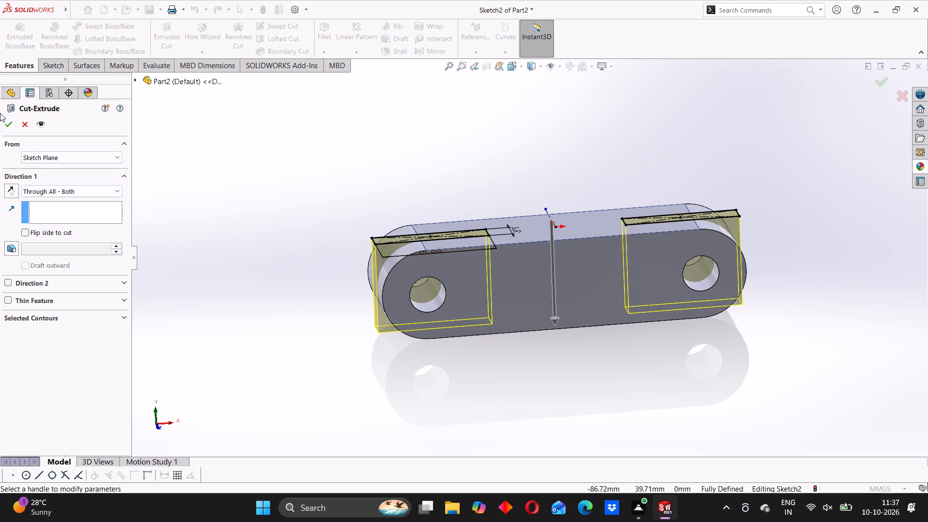
left_click(10, 125)
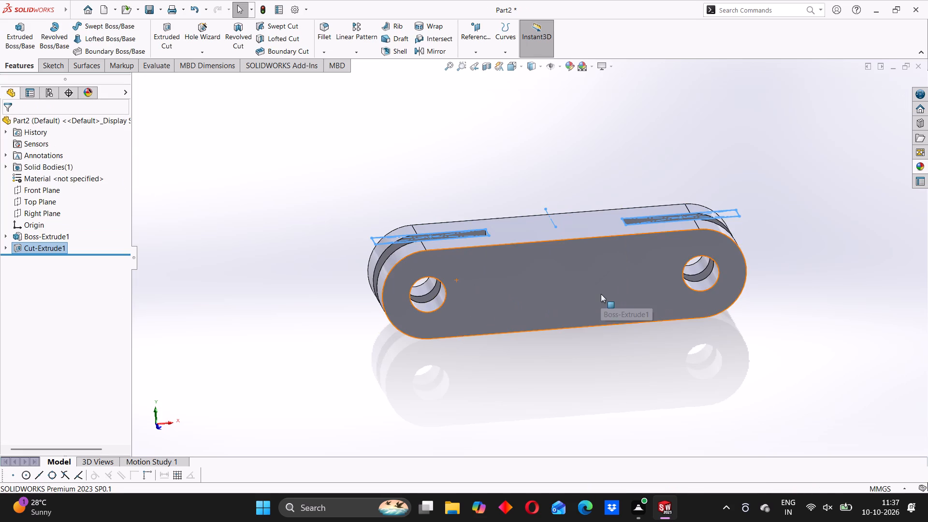
middle_click_drag(601, 293, 609, 364)
left_click(376, 177)
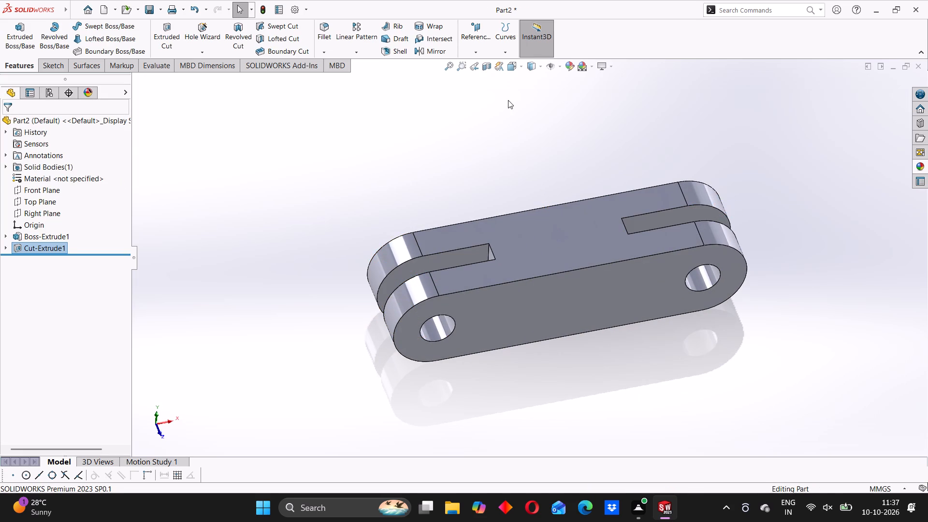
Sketch a circle of about 4.9 mm radius centred on the origin, on the link's long flat face between the end slots.
middle_click_drag(468, 217, 518, 295)
middle_click_drag(487, 305, 501, 268)
scroll(488, 303, "up", 1)
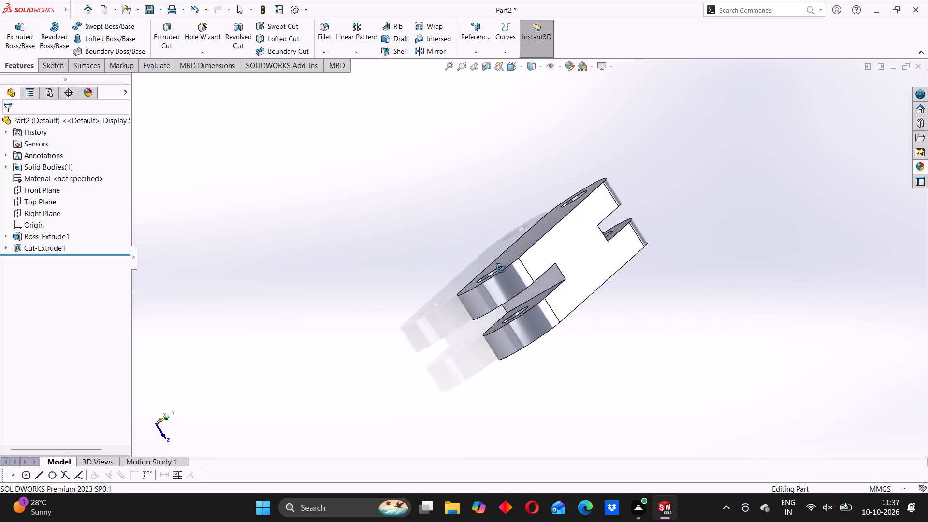
middle_click_drag(501, 268, 380, 260)
middle_click_drag(573, 235, 594, 283)
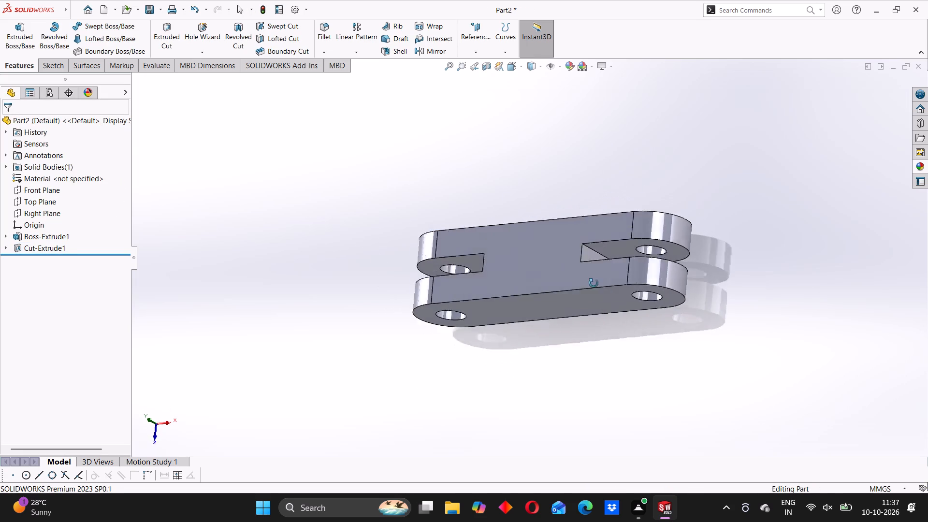
middle_click_drag(594, 283, 596, 295)
left_click(526, 258)
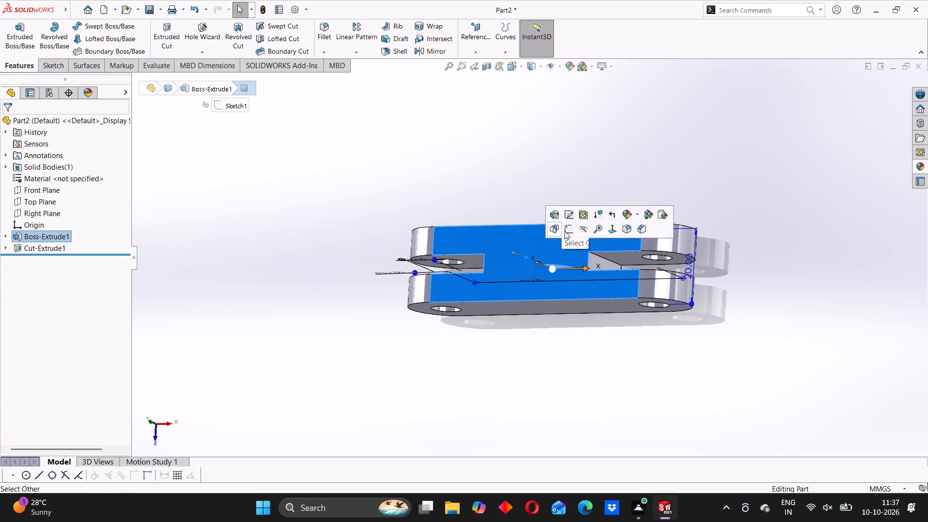
left_click(570, 232)
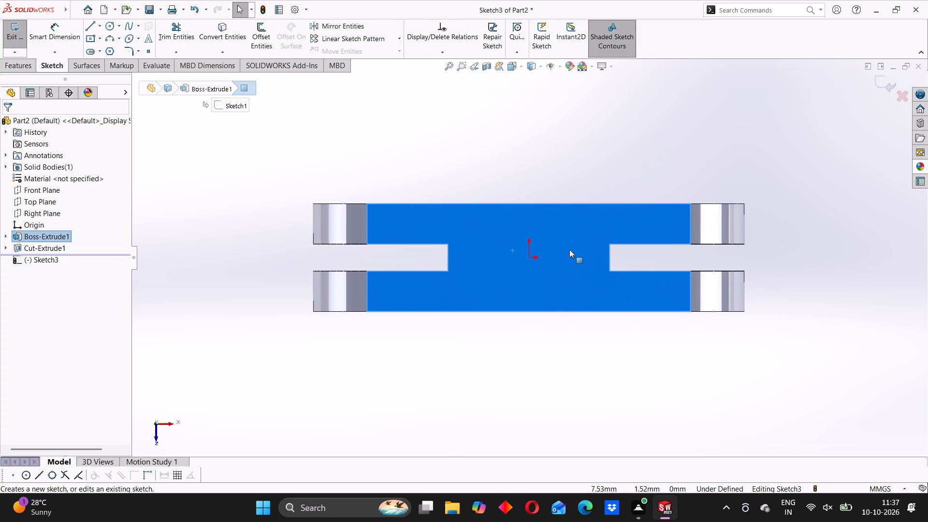
left_click(111, 26)
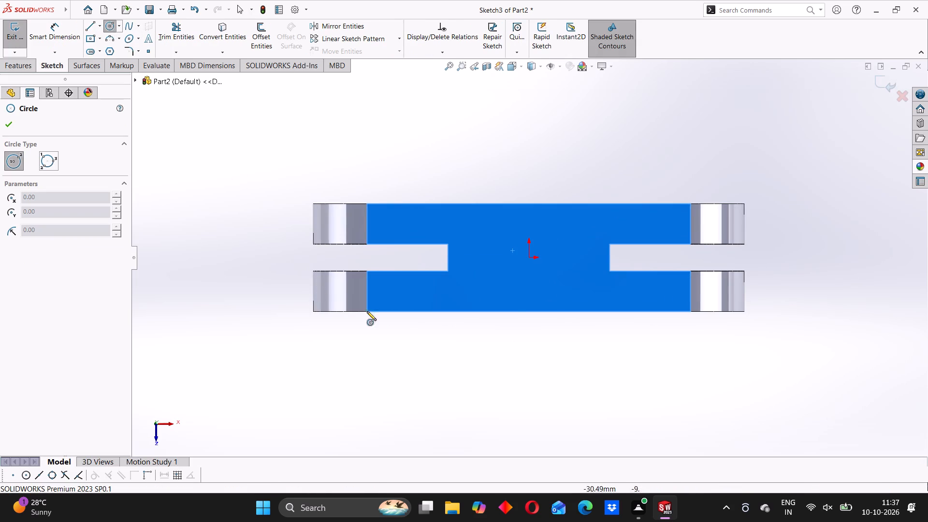
left_click(529, 260)
left_click(539, 282)
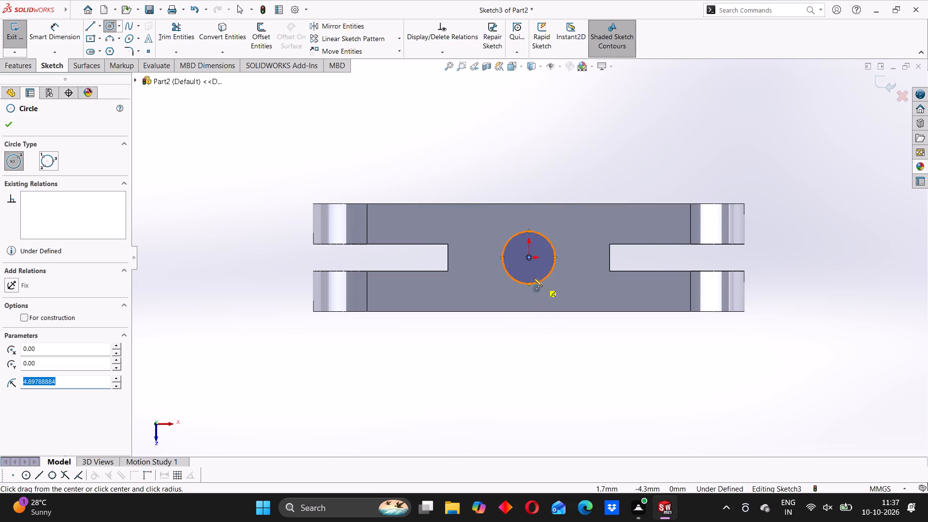
Dimension the circle's diameter to 10 mm.
left_click(60, 33)
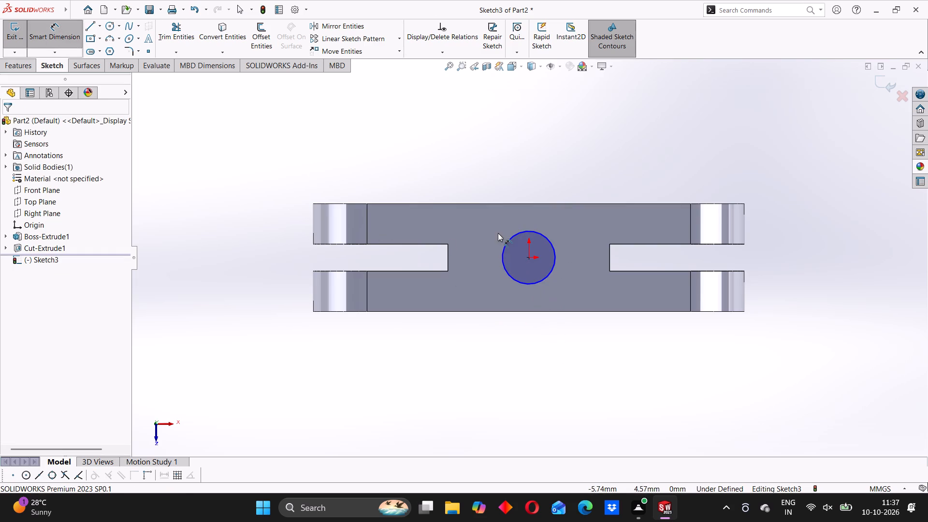
left_click(507, 246)
left_click(487, 246)
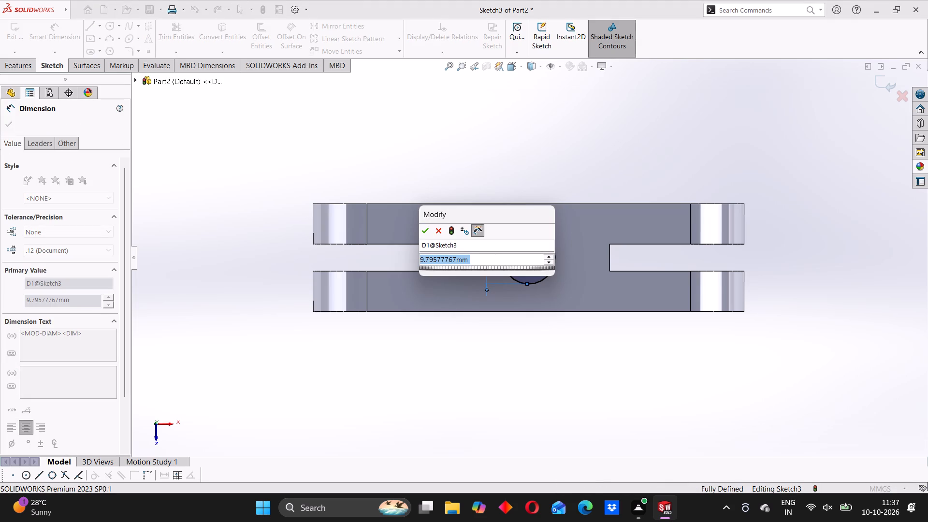
type("10")
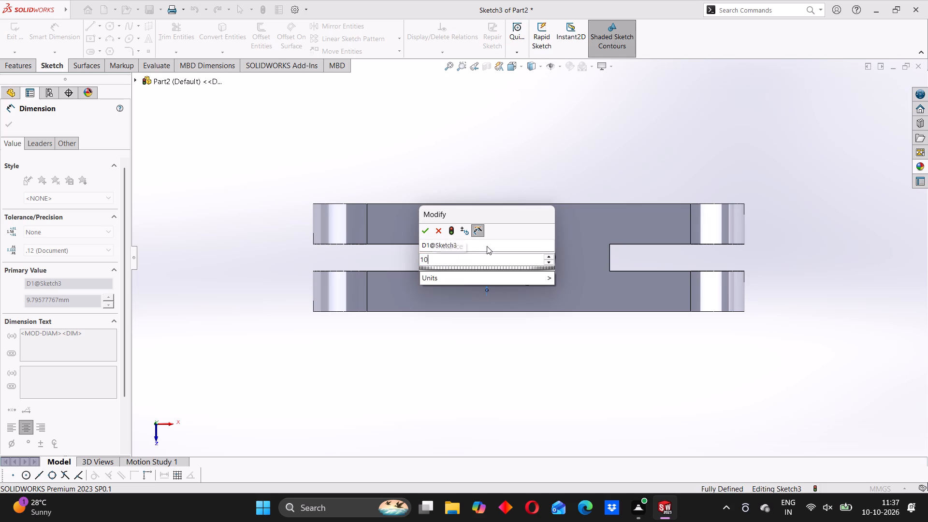
key("Return")
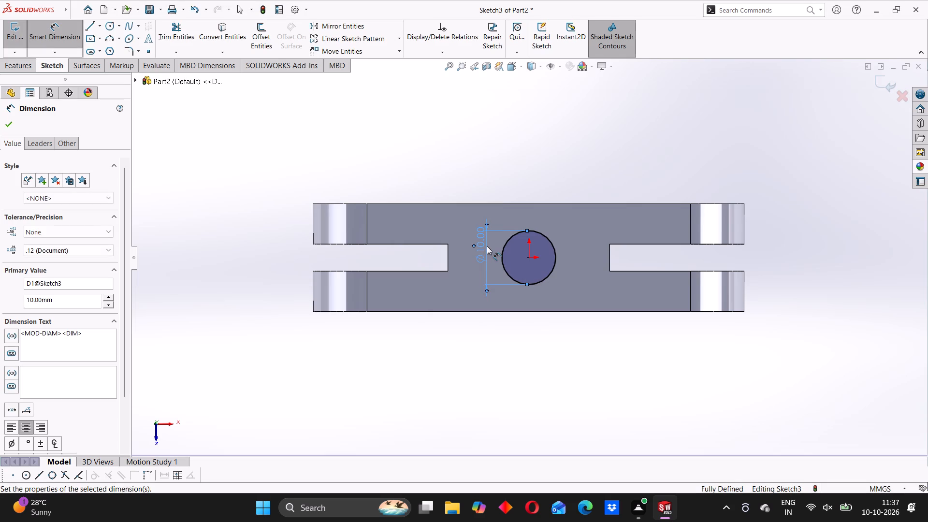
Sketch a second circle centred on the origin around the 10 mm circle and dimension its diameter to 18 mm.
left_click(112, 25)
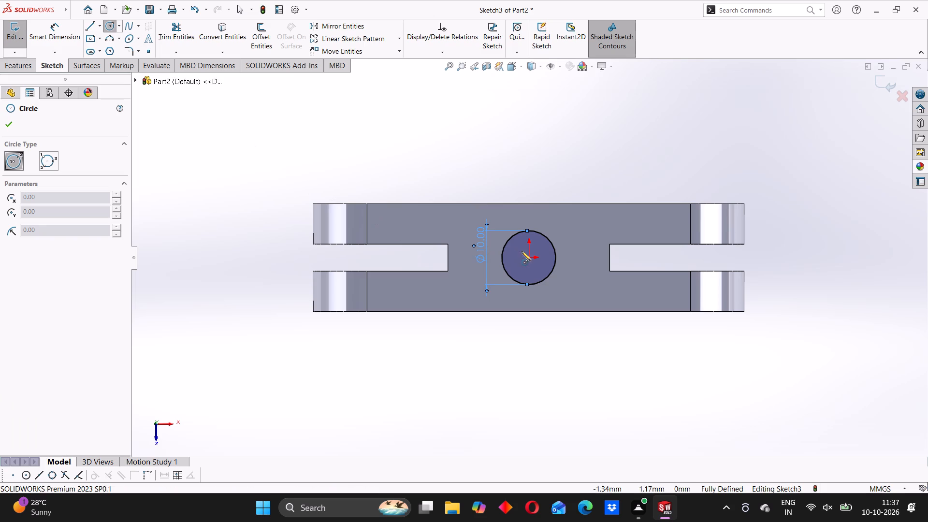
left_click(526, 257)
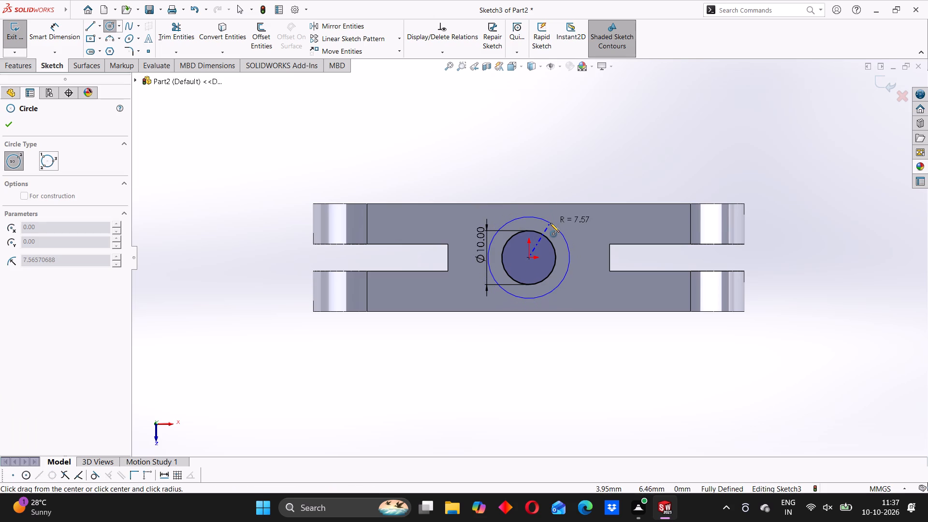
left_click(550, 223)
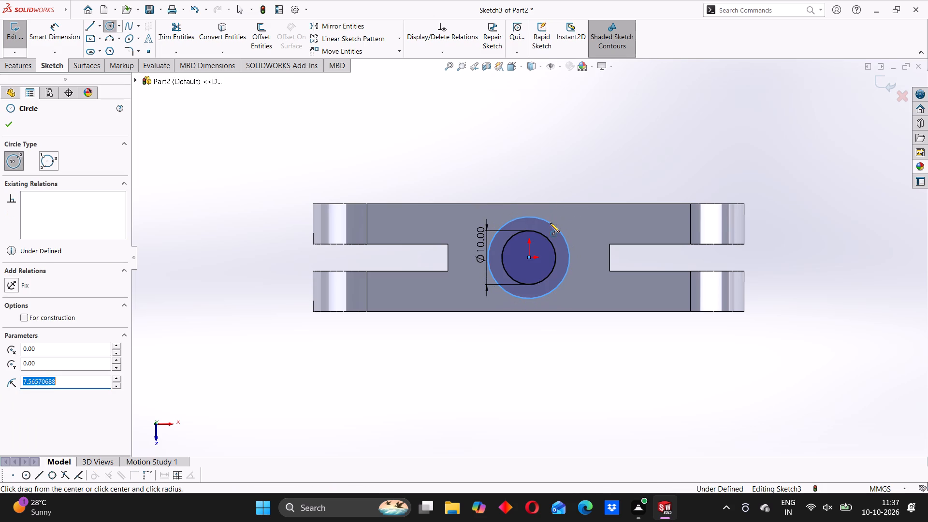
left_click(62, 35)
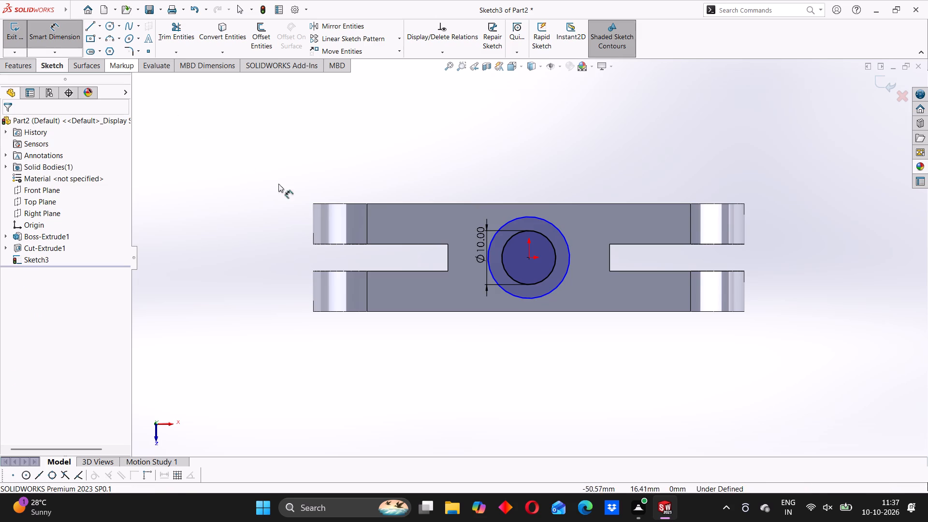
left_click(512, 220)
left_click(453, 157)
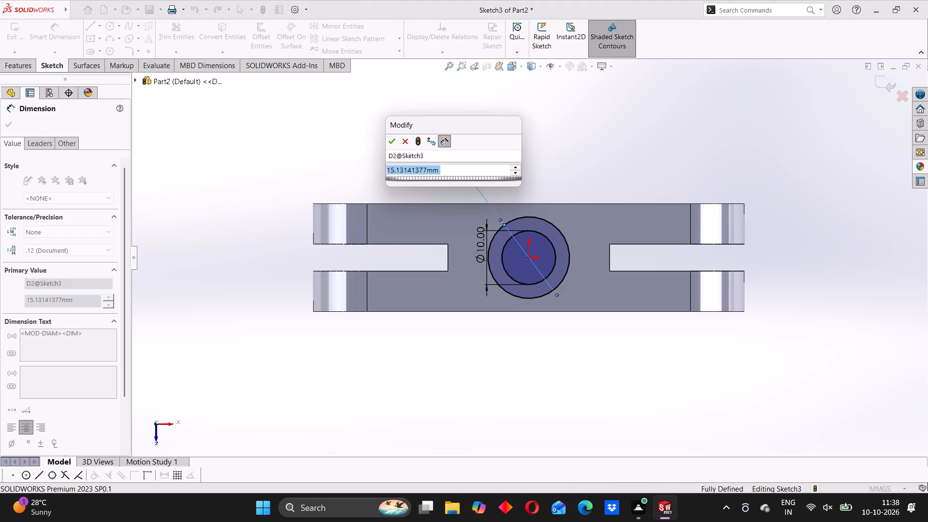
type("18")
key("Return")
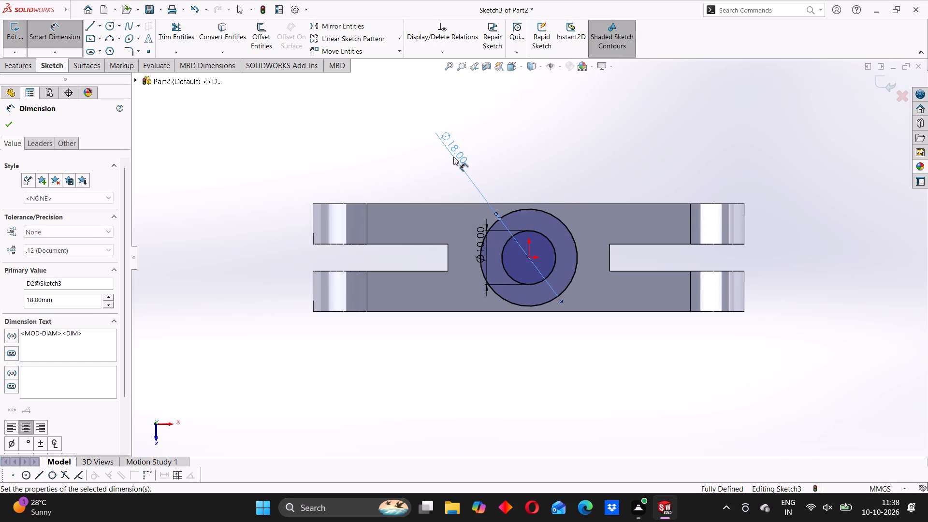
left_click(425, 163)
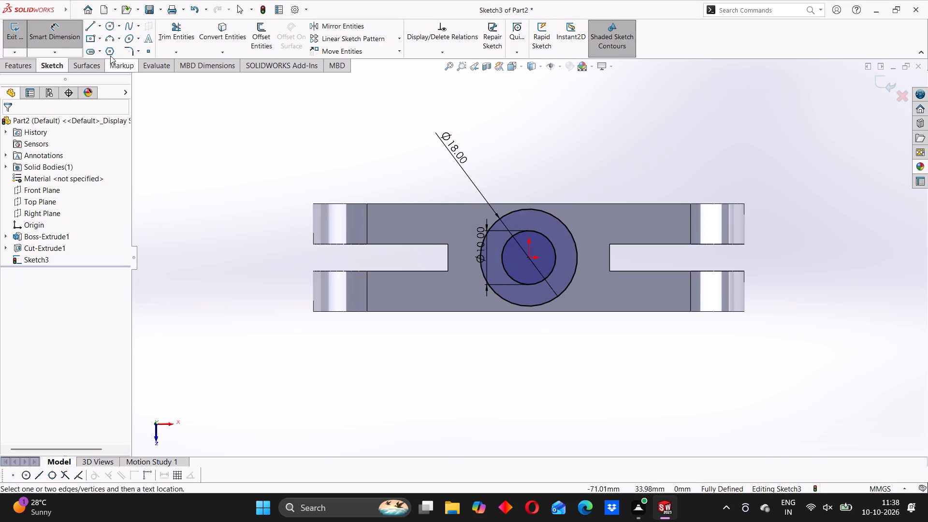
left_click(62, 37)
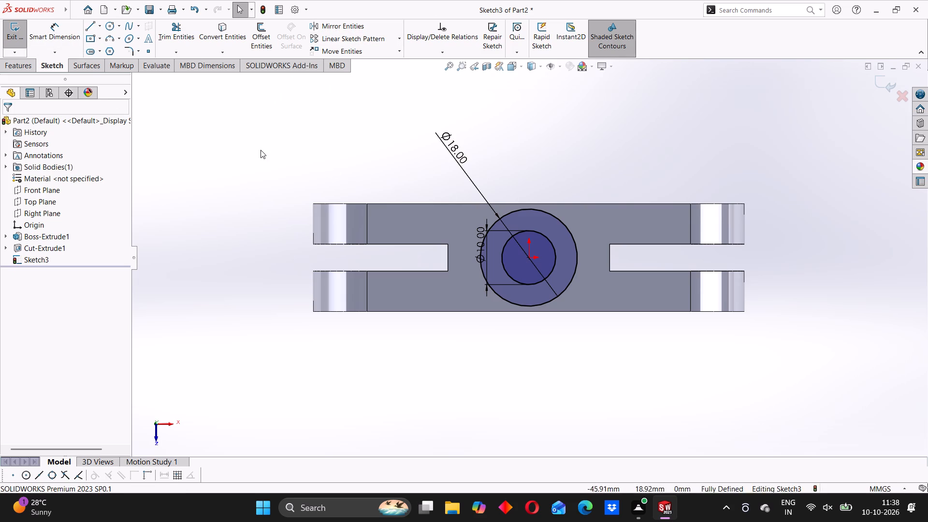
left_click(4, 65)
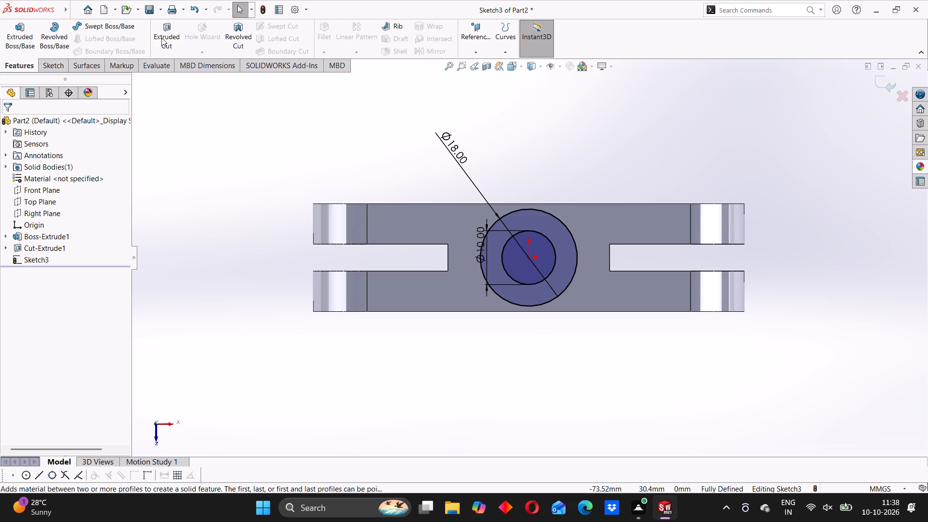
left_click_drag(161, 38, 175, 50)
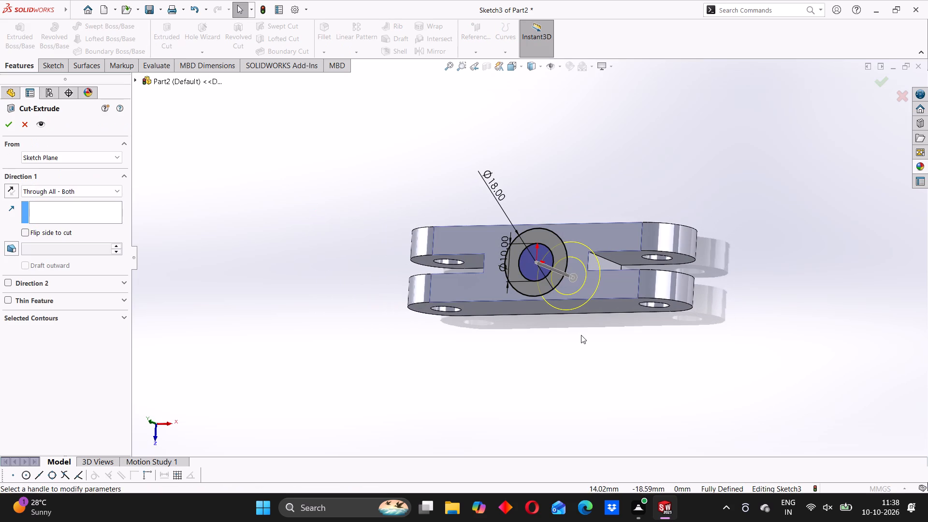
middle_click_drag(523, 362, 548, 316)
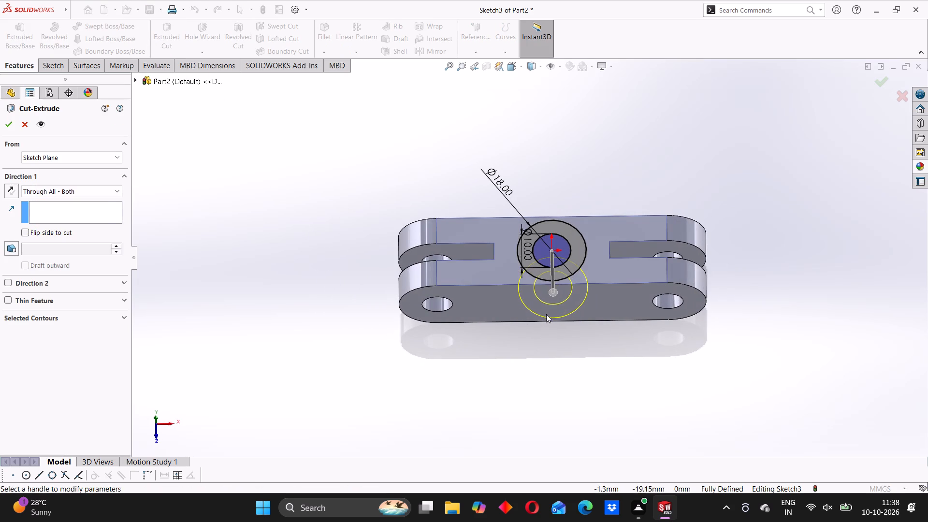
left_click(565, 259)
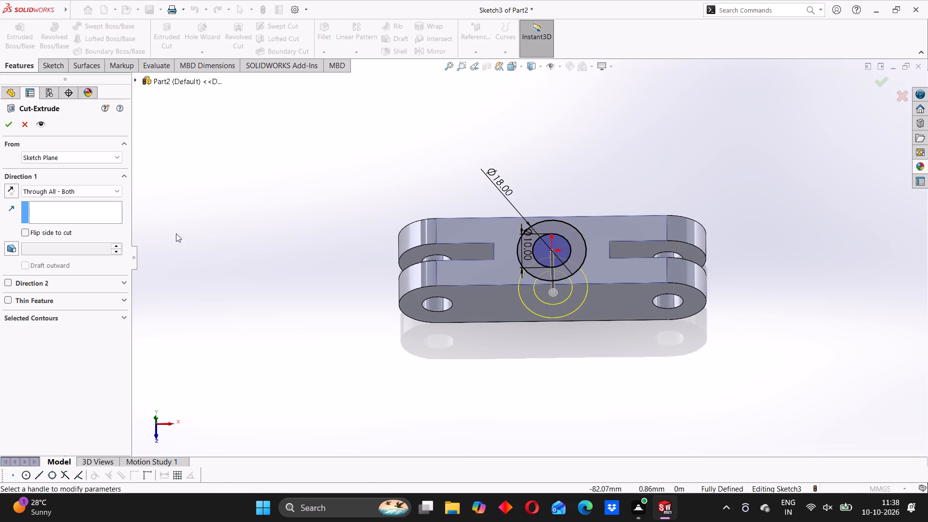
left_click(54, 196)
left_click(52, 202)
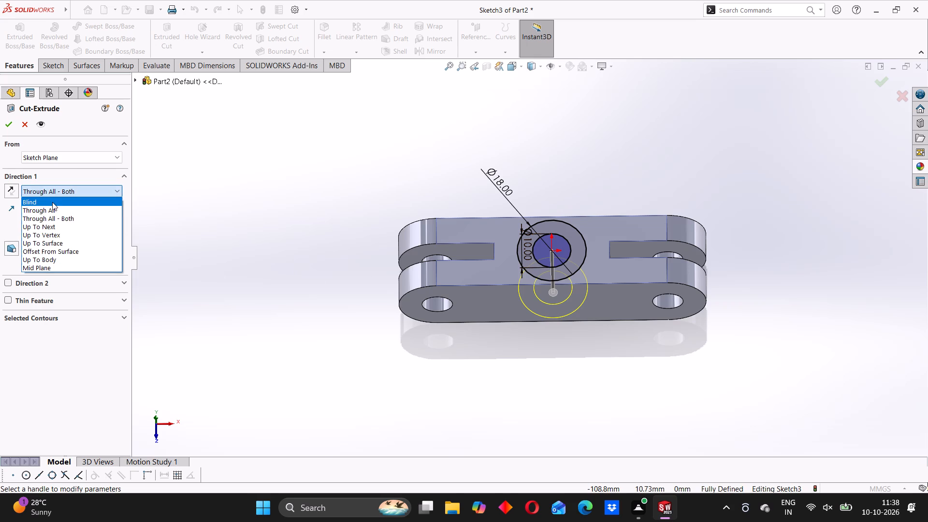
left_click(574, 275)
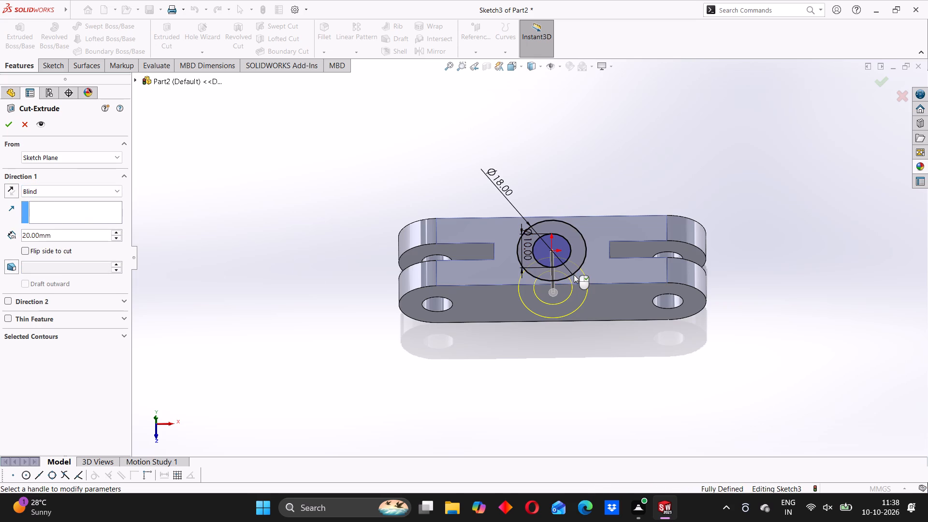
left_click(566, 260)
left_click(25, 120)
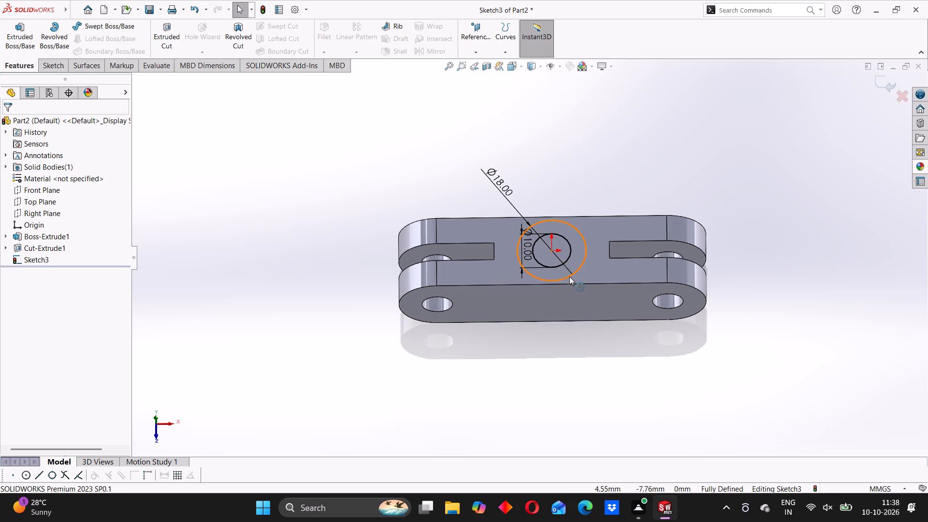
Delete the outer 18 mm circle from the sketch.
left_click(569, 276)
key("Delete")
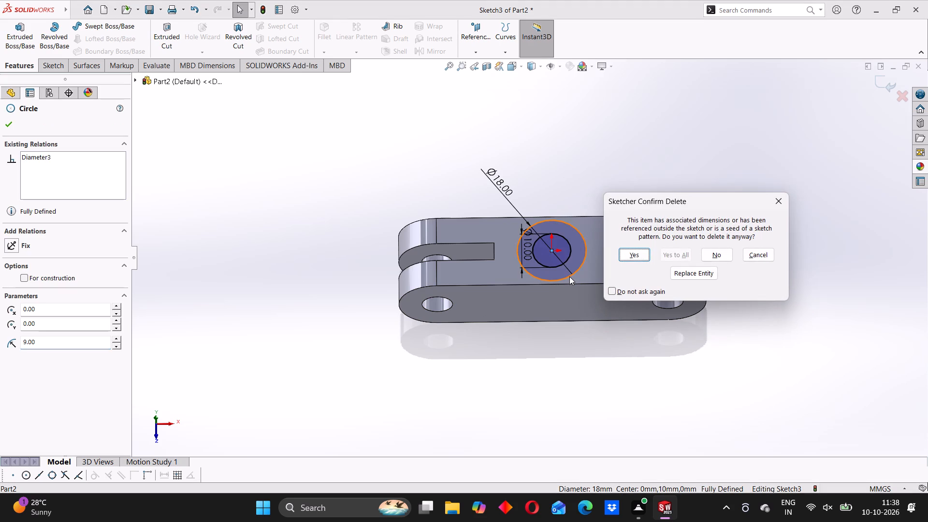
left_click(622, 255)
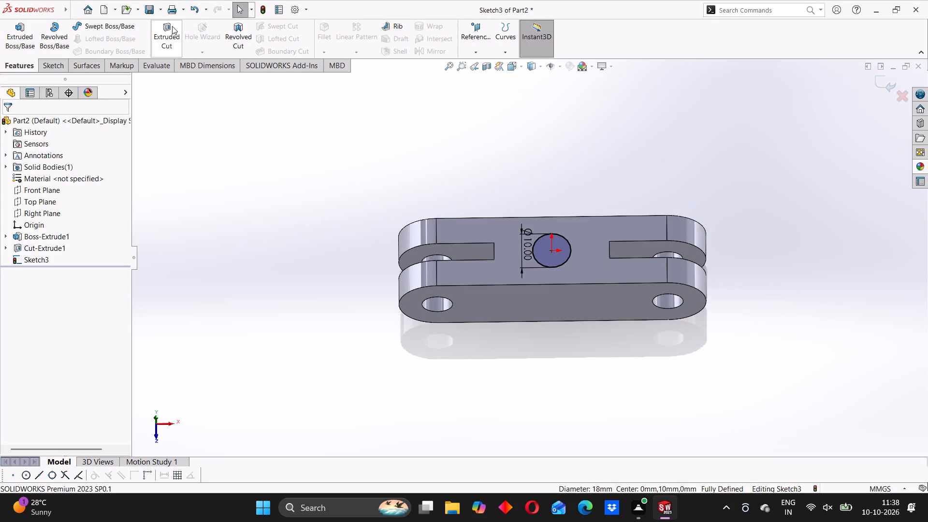
Cut the 10 mm circle through the link with an Extruded Cut using the Through All - Both end condition.
left_click(174, 31)
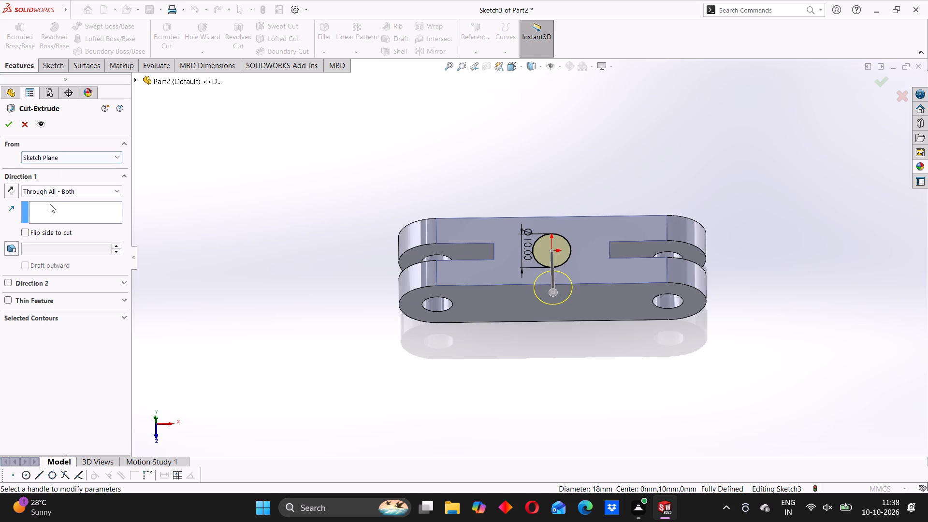
middle_click_drag(566, 384, 554, 348)
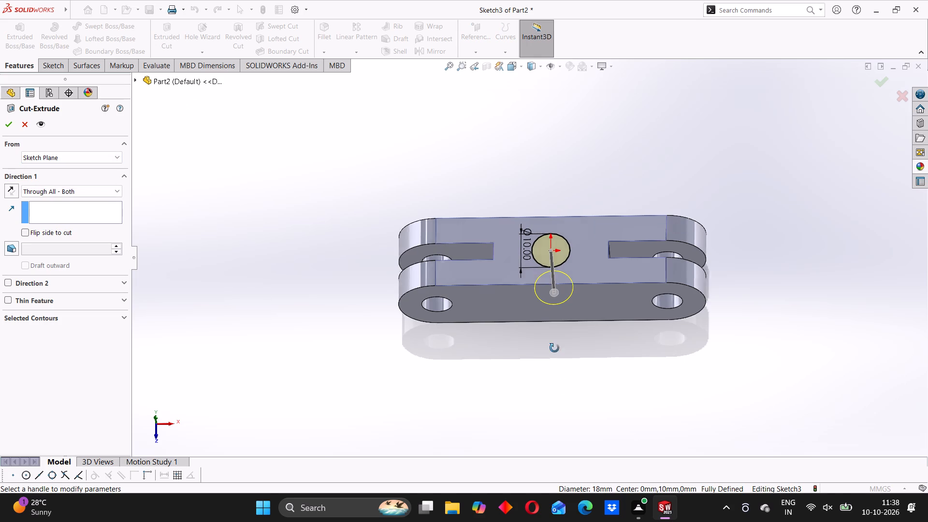
middle_click_drag(554, 348, 582, 316)
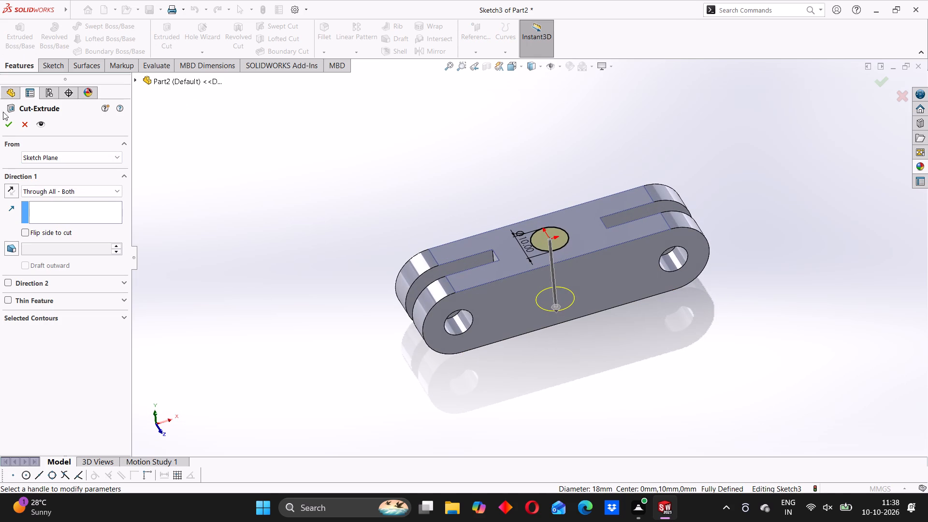
left_click(7, 126)
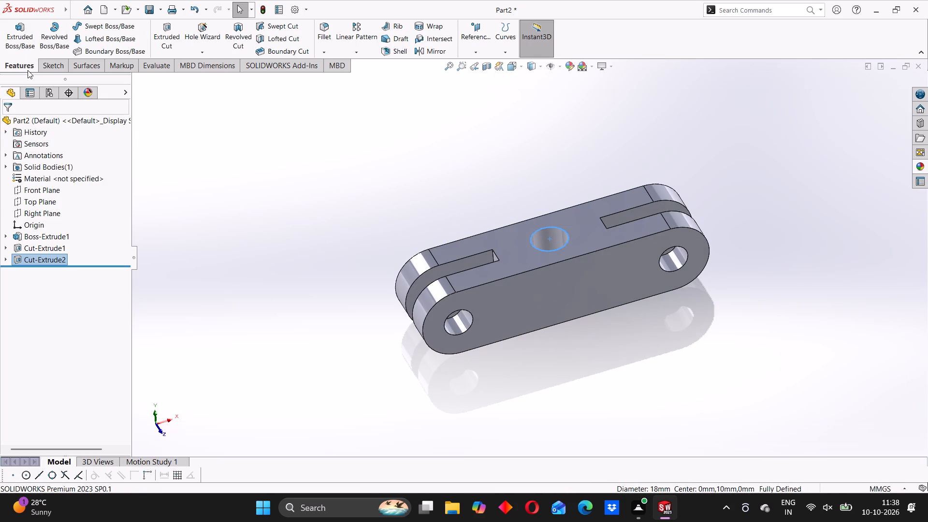
left_click(312, 243)
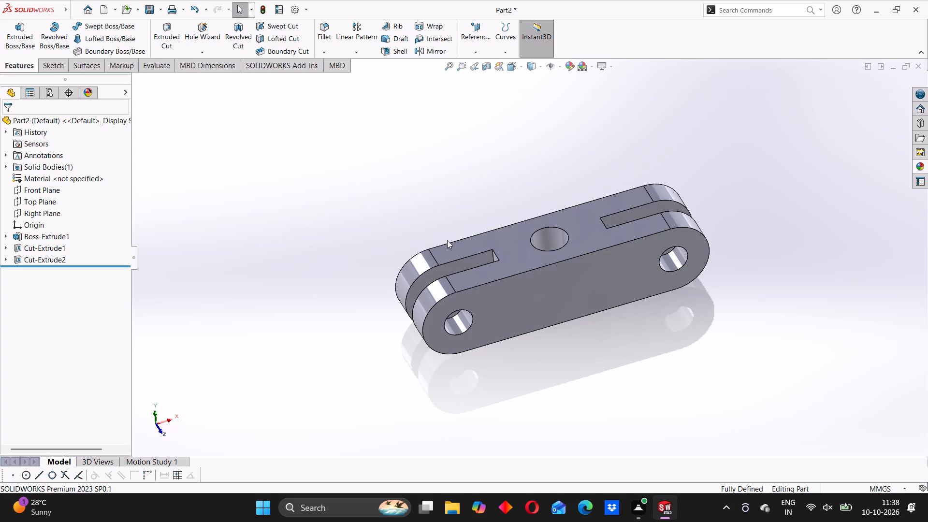
On the link's slotted top face, sketch a circle centred on the origin around the 10 mm hole and dimension its diameter to 18 mm.
left_click(501, 242)
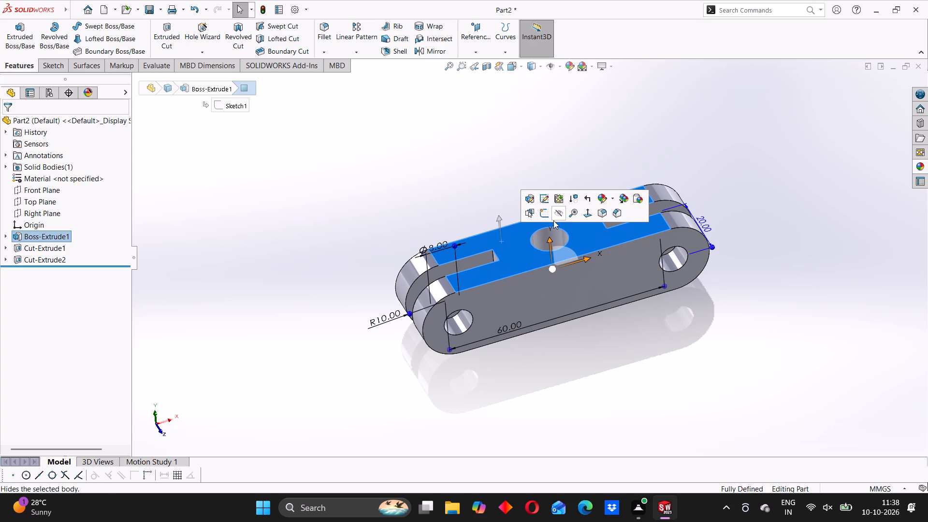
left_click(546, 210)
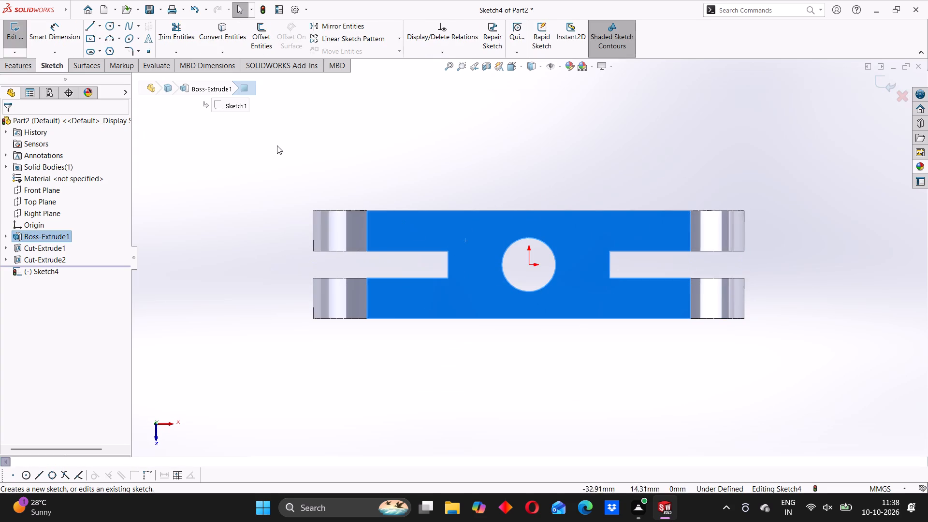
left_click(109, 28)
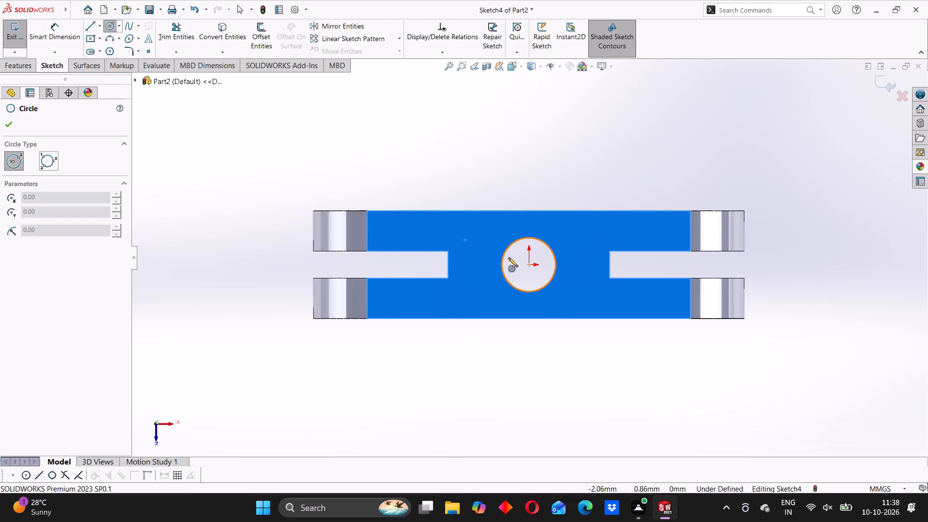
left_click(529, 263)
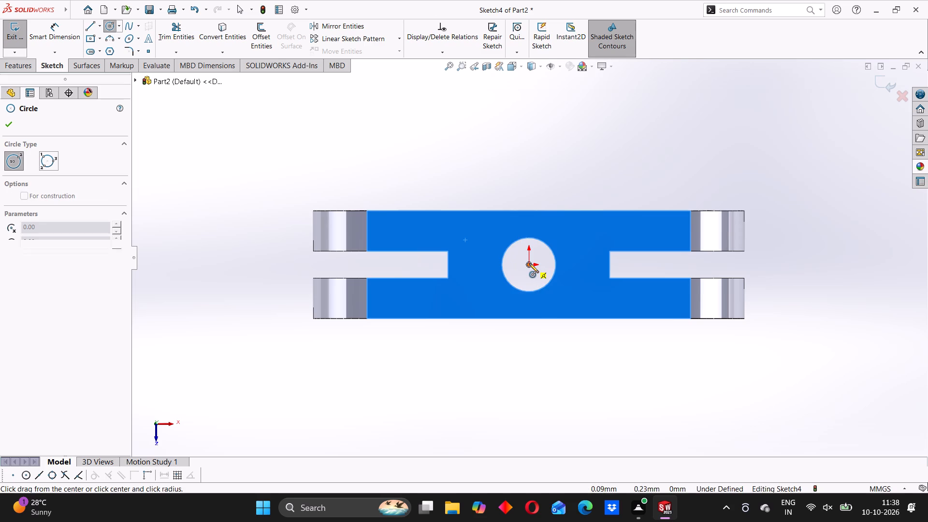
left_click(557, 227)
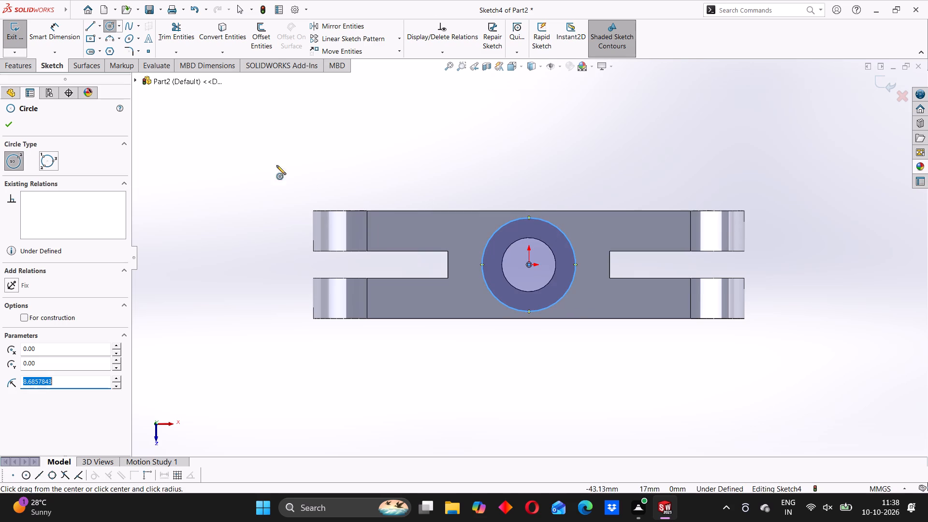
left_click(51, 31)
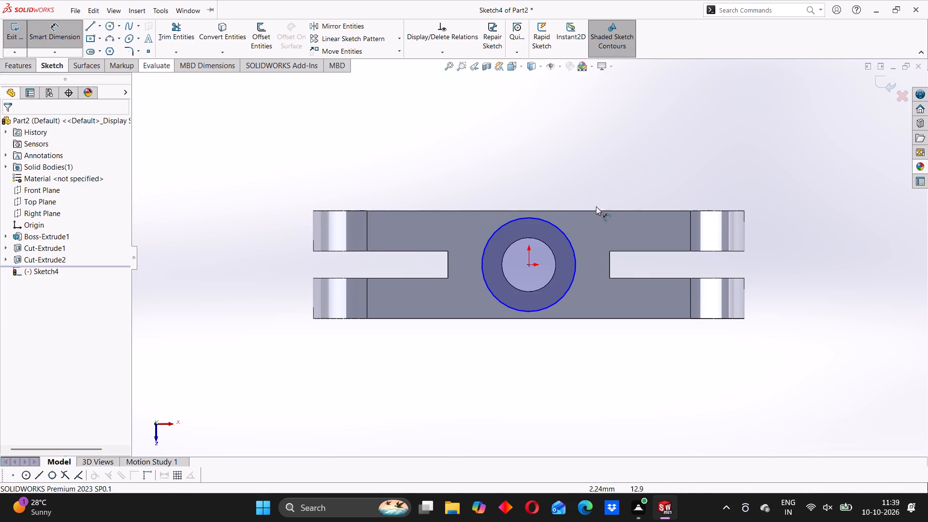
left_click(569, 243)
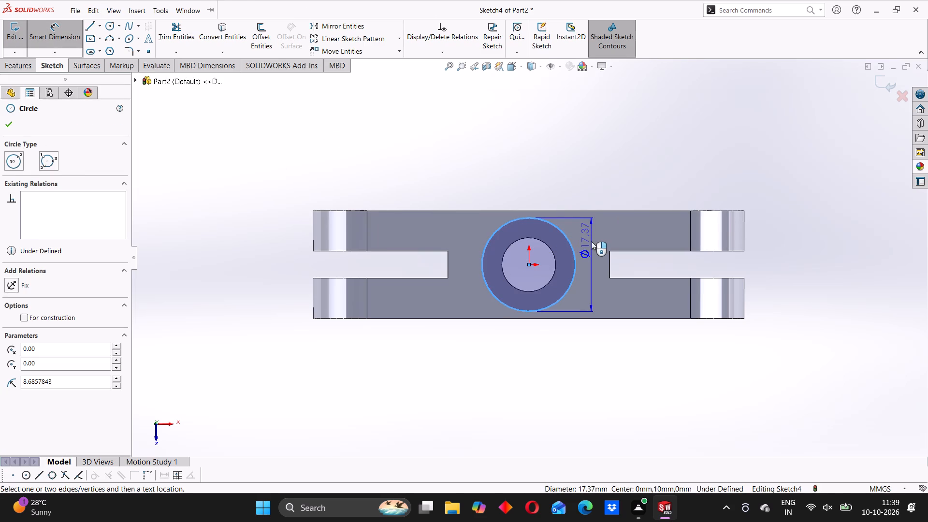
left_click(592, 241)
type("18")
key("Return")
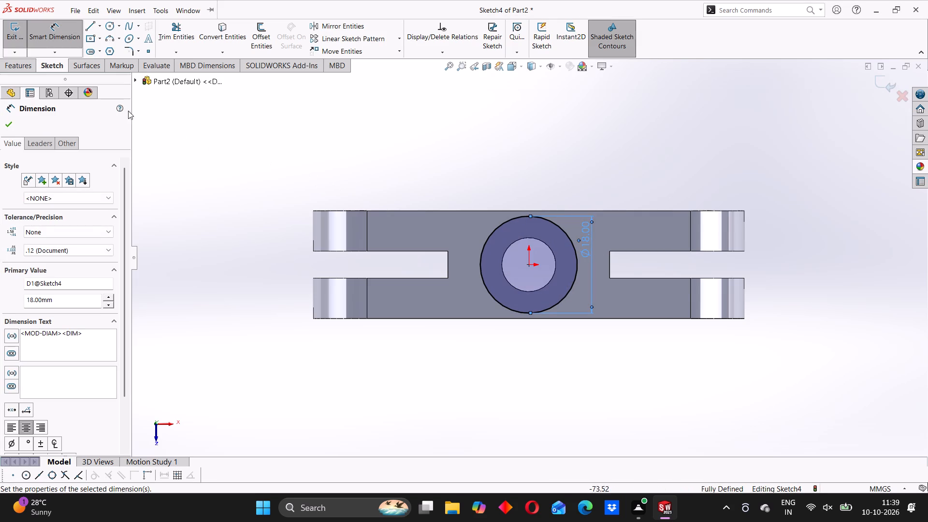
Cut the 18 mm circle as a Blind Extruded Cut 2 mm deep to counterbore the central hole.
left_click(29, 68)
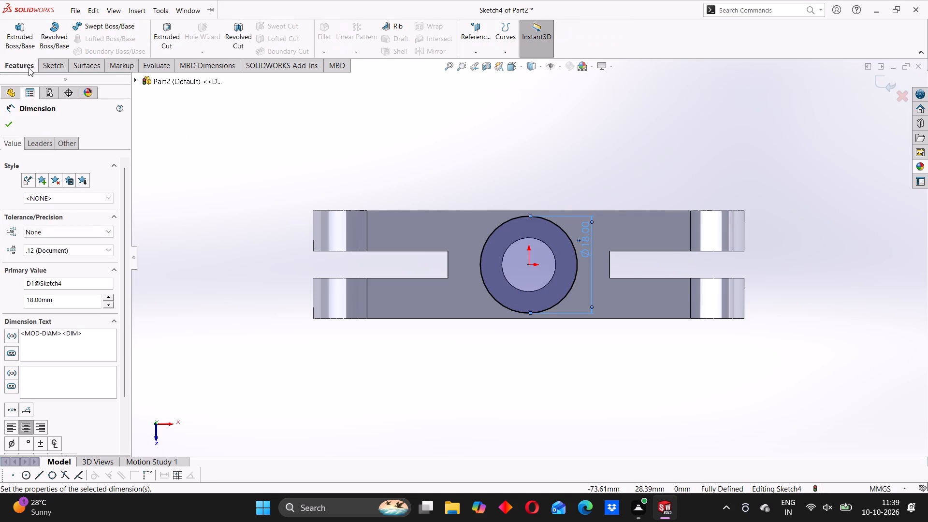
left_click(161, 36)
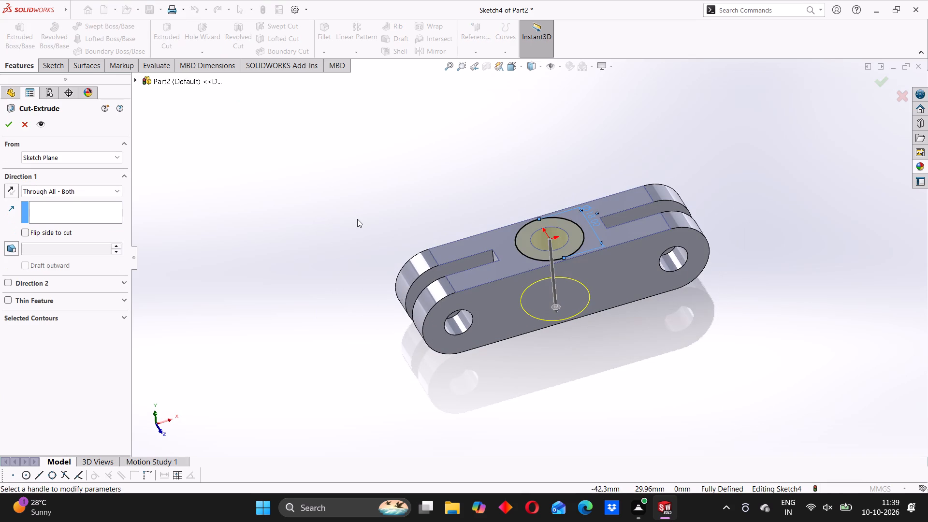
left_click(94, 195)
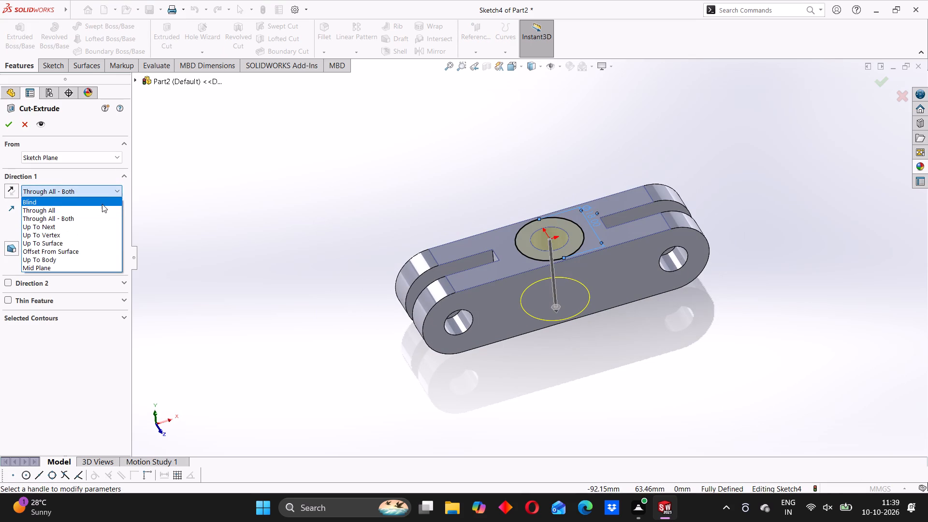
left_click(73, 205)
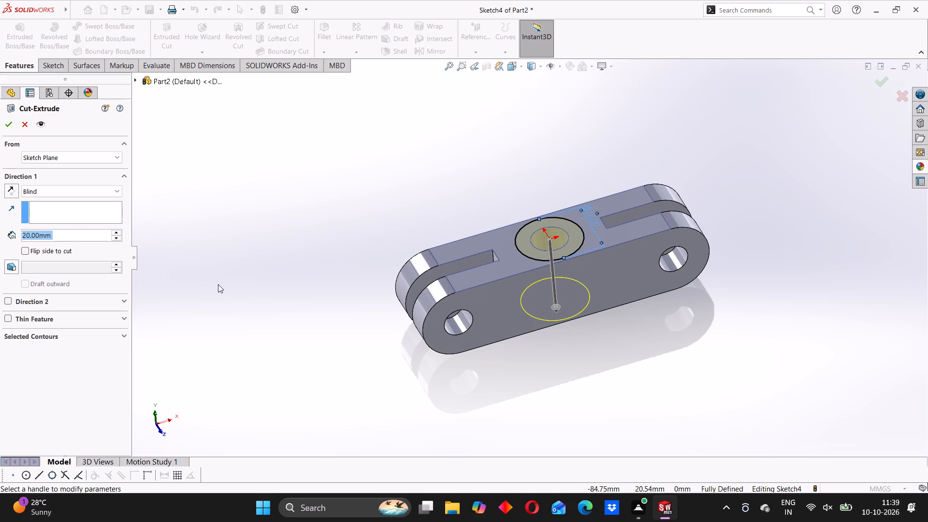
key("2")
key("Return")
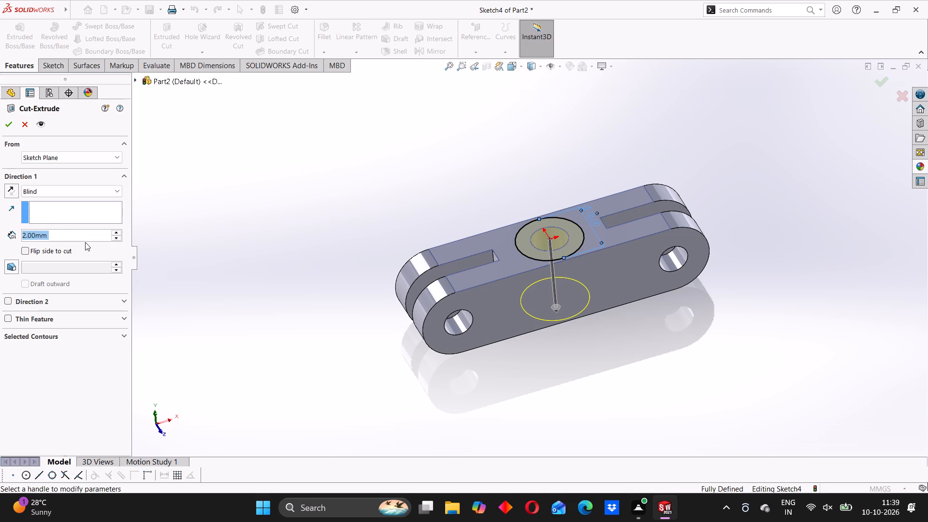
left_click(11, 128)
Apply a cyan colour from the standard swatches to the link's whole body.
middle_click_drag(576, 346, 490, 361)
scroll(575, 346, "up", 1)
left_click(416, 297)
middle_click_drag(394, 272, 441, 263)
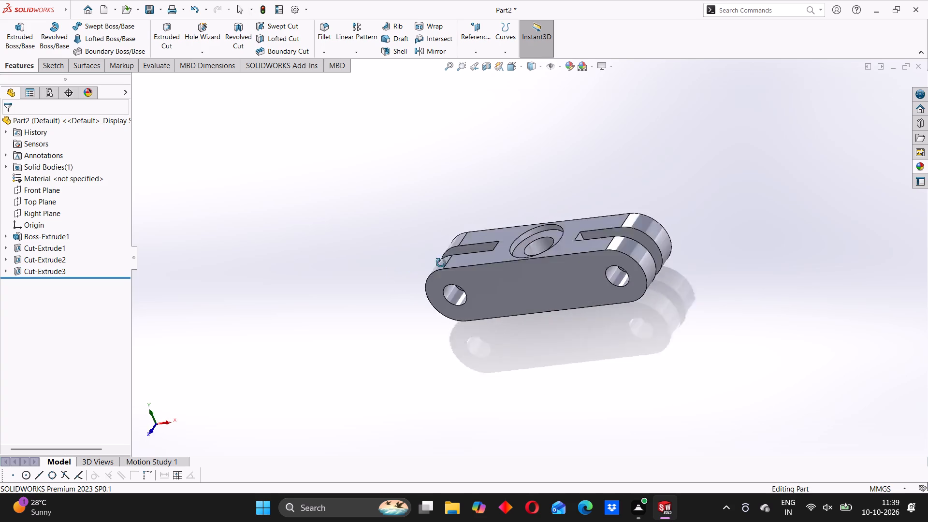
middle_click_drag(441, 263, 468, 264)
middle_click_drag(493, 286, 449, 192)
scroll(475, 248, "up", 1)
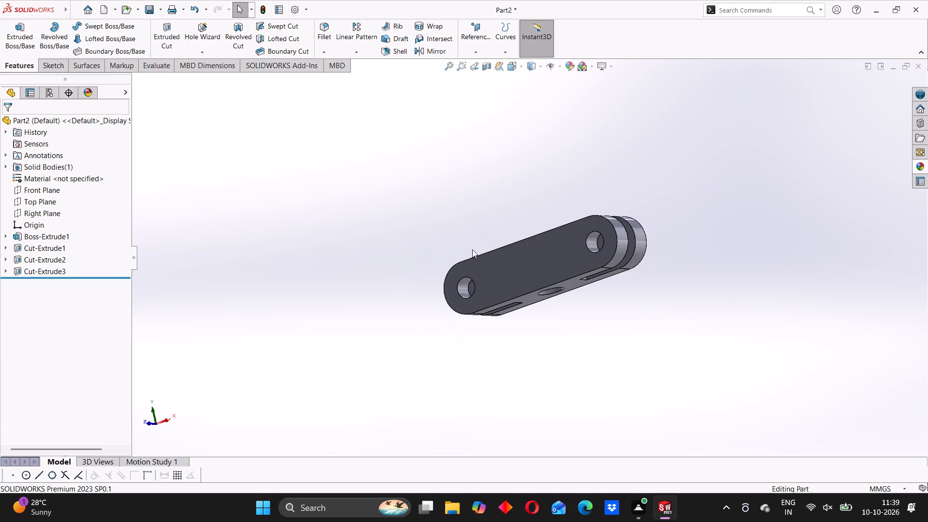
middle_click_drag(472, 249, 514, 255)
left_click(523, 262)
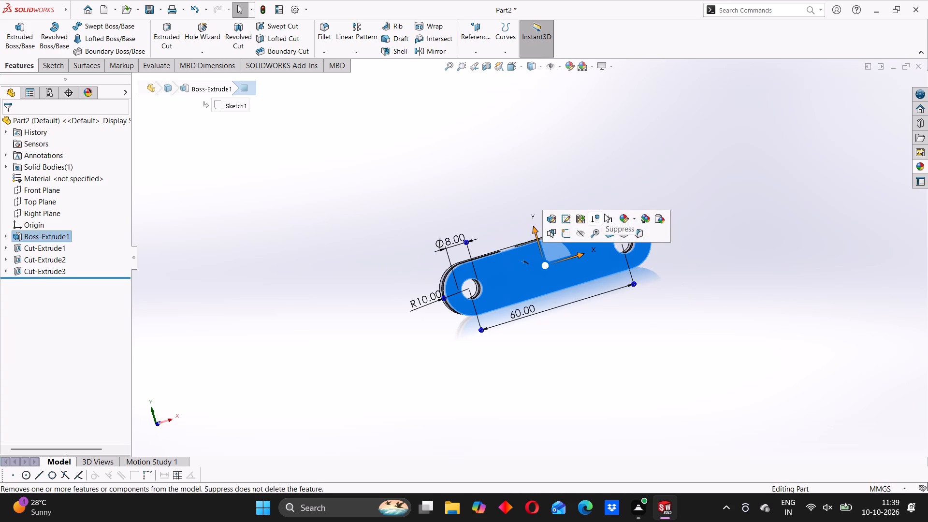
left_click(634, 220)
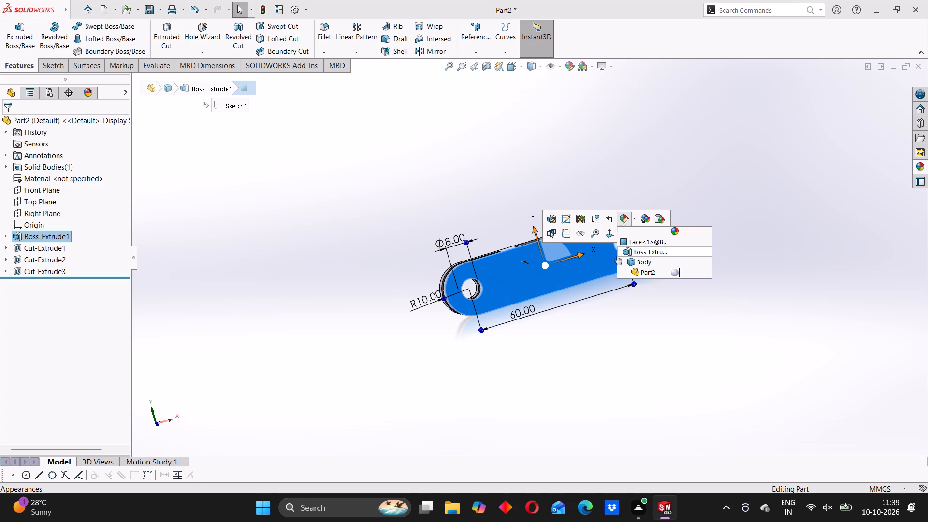
left_click(650, 261)
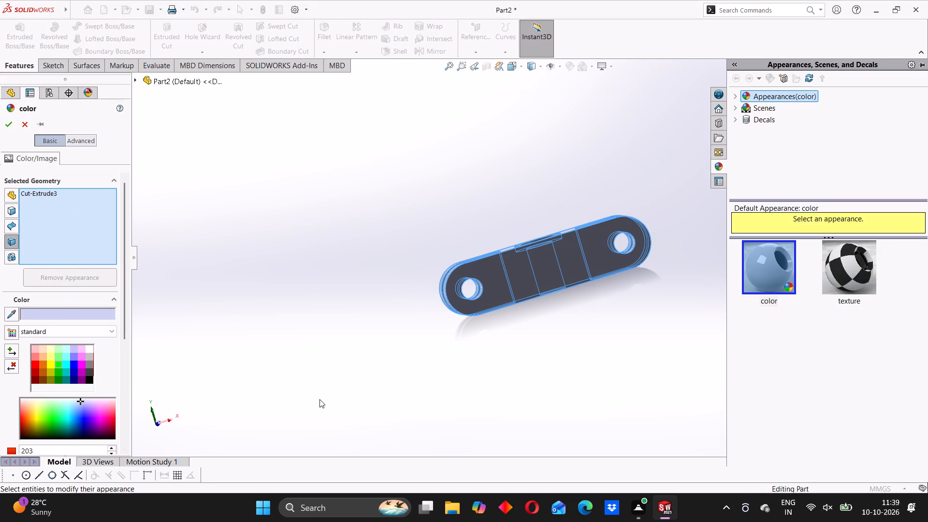
left_click(68, 367)
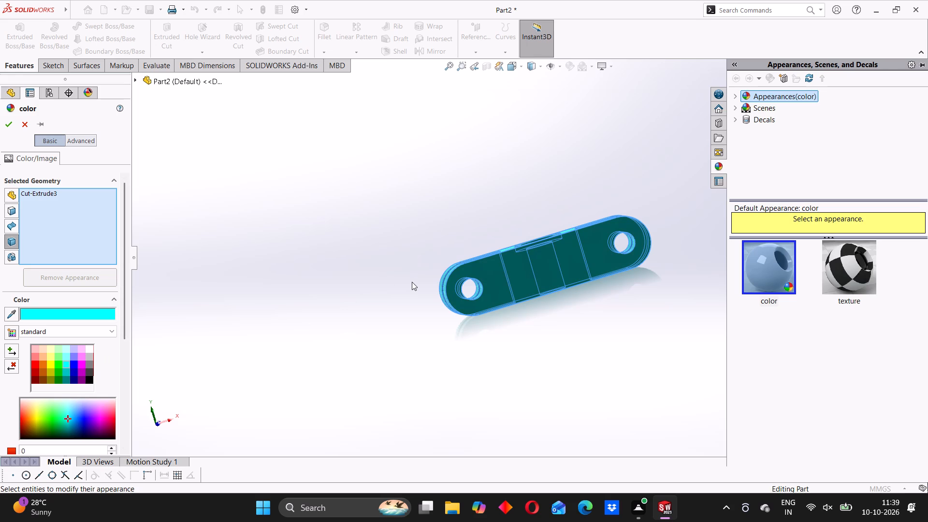
middle_click_drag(412, 282, 463, 357)
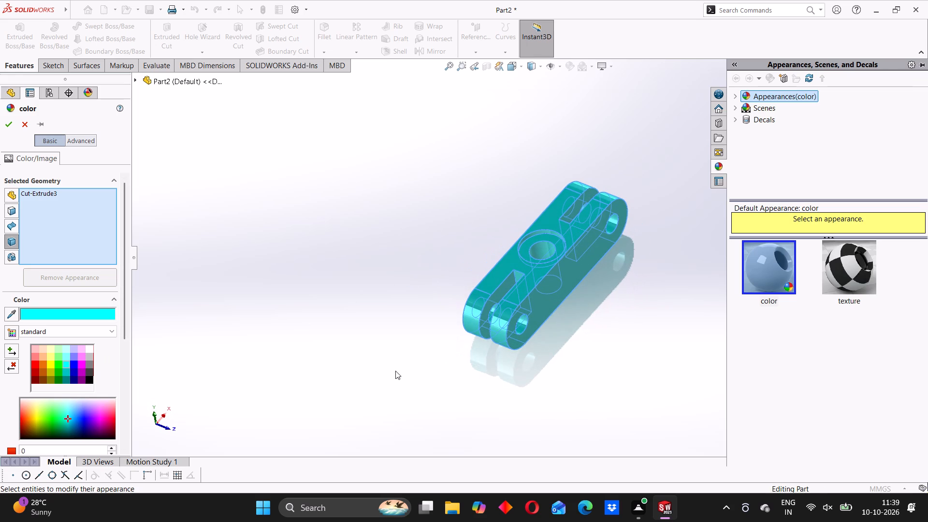
left_click(69, 359)
left_click(66, 365)
left_click(9, 120)
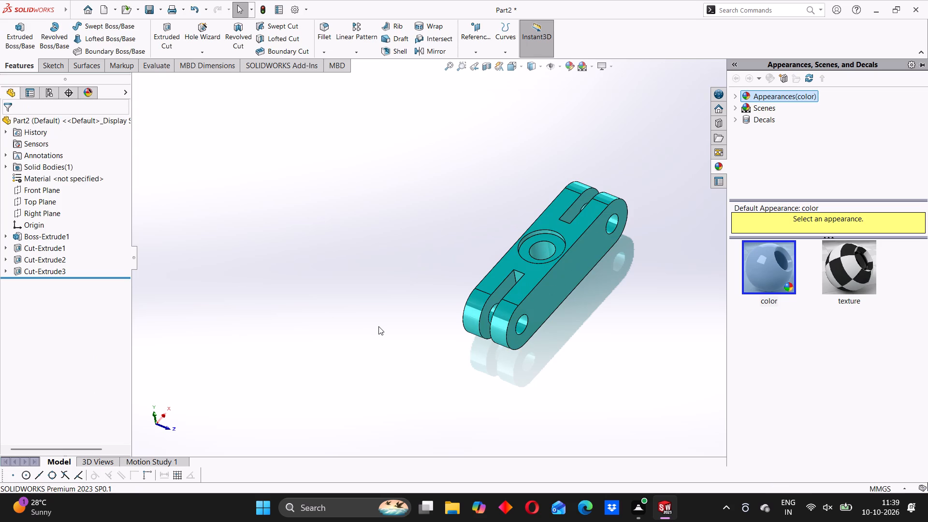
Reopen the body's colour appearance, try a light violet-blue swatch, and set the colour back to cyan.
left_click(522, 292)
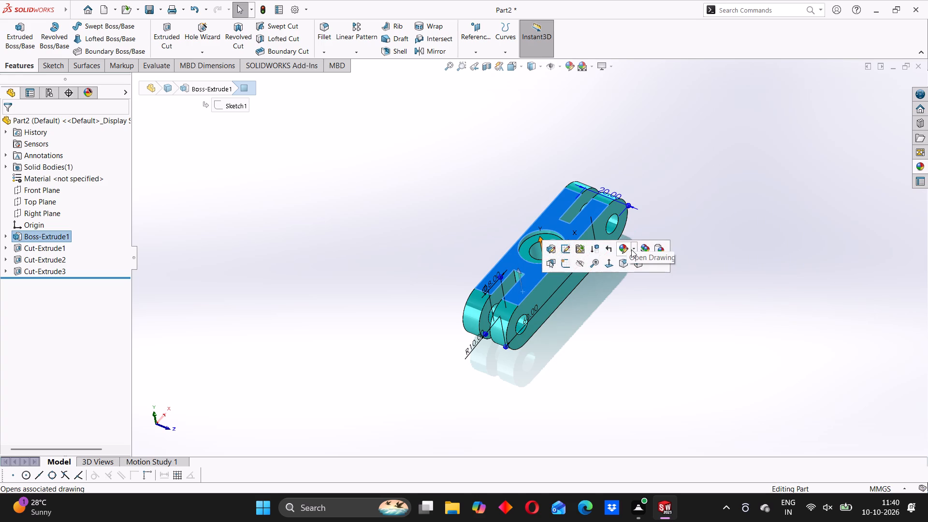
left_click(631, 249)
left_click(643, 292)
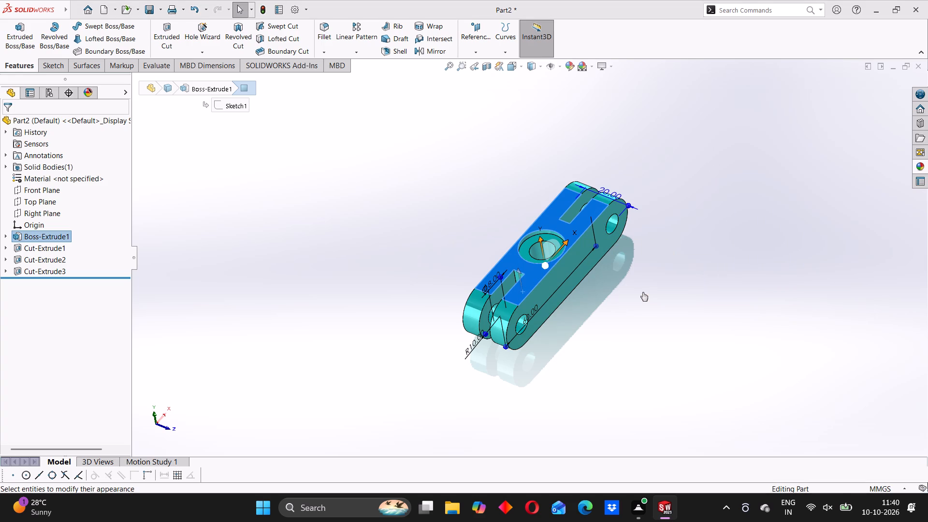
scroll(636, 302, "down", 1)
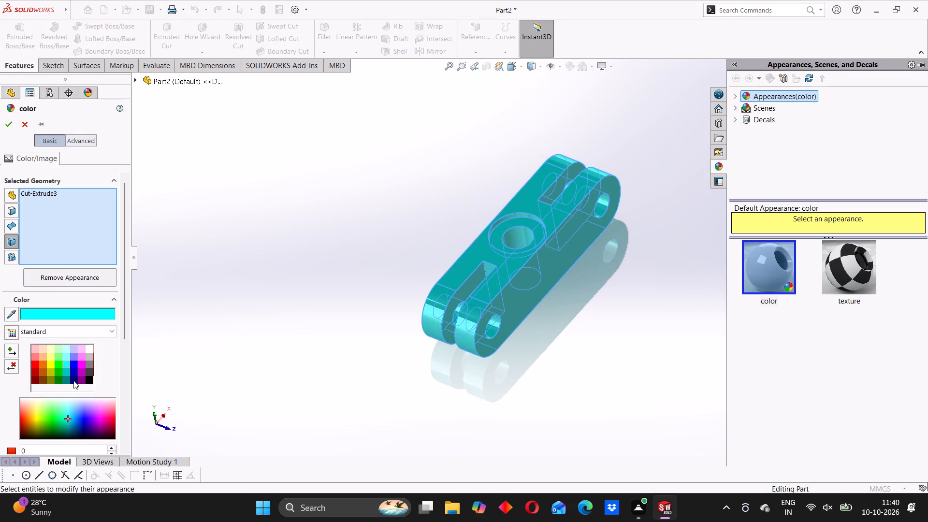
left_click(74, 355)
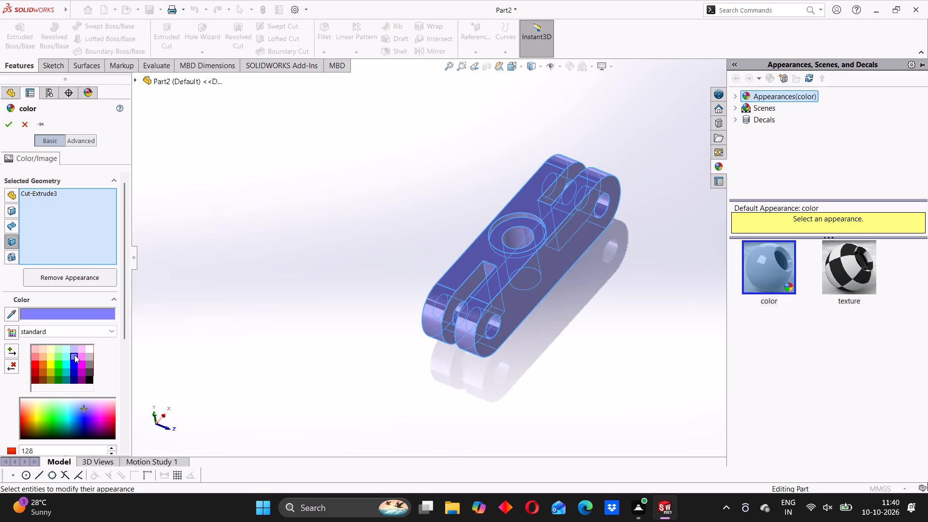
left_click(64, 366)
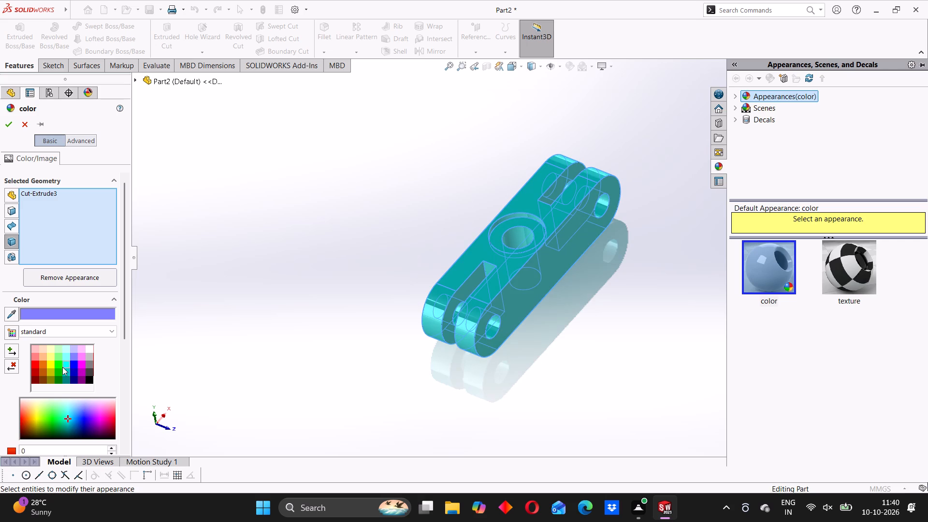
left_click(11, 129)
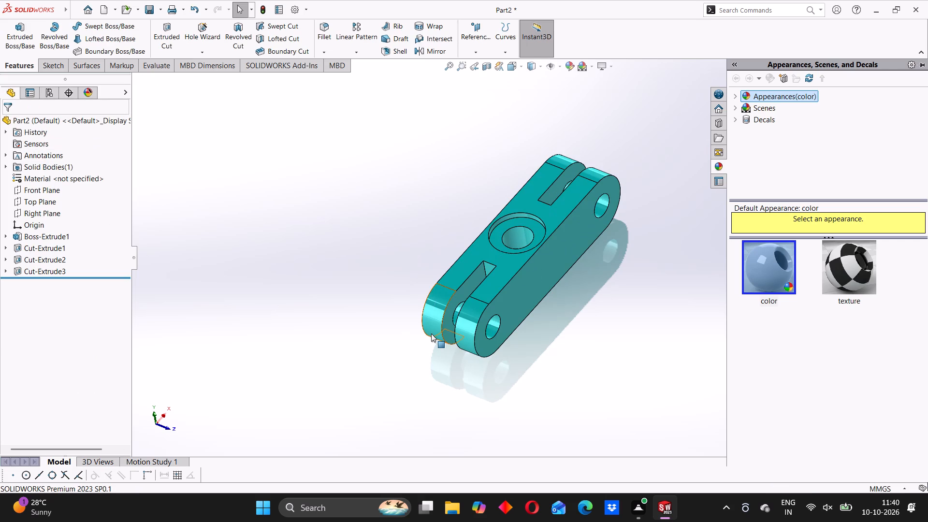
Examine the coloured link's slots, pin holes and counterbored central hole from all sides.
middle_click_drag(570, 378, 463, 370)
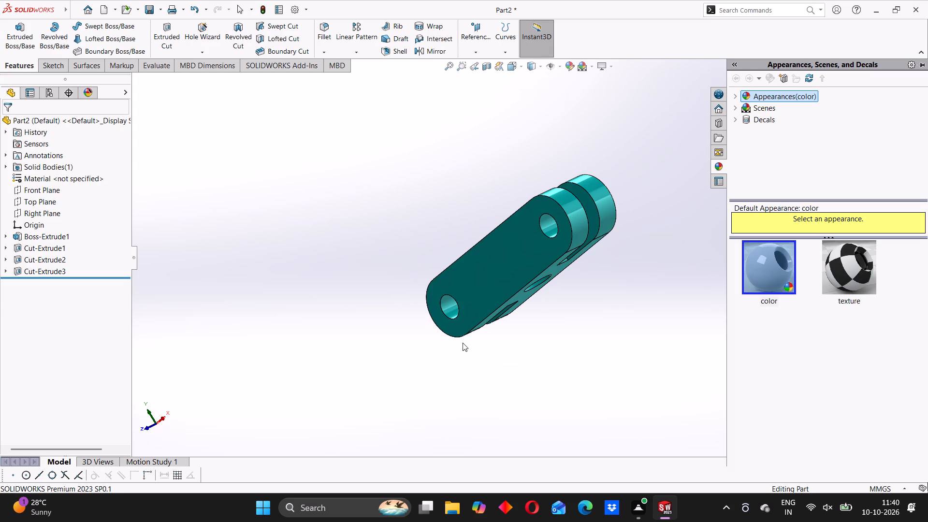
middle_click_drag(481, 293, 489, 303)
scroll(489, 303, "up", 1)
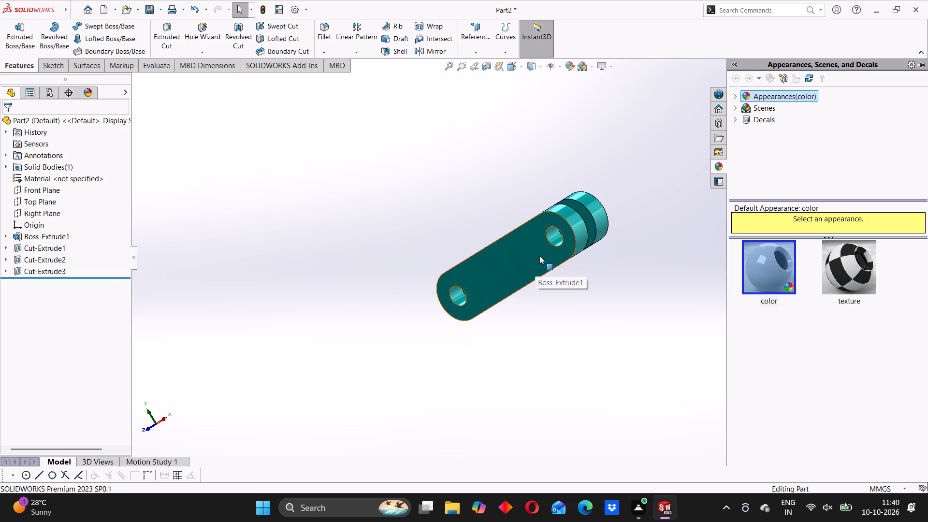
middle_click_drag(539, 256, 618, 283)
scroll(618, 284, "down", 1)
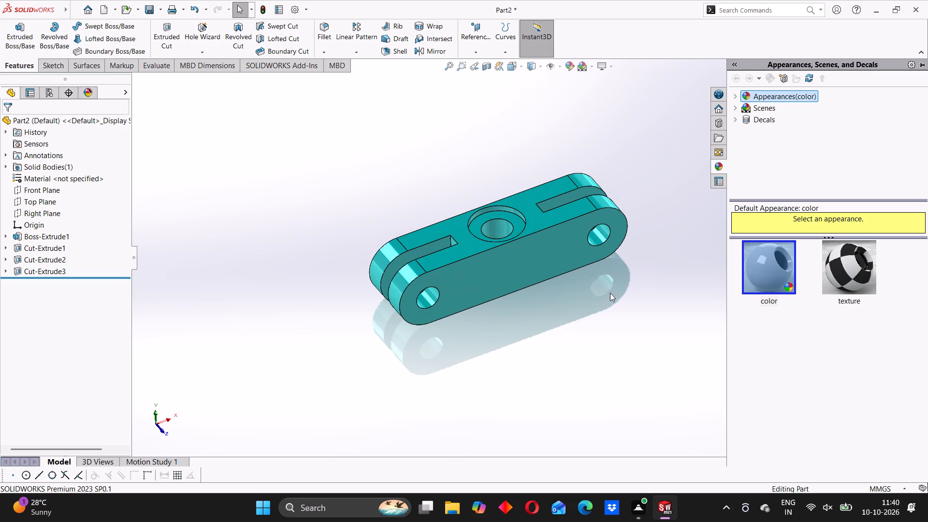
scroll(585, 298, "down", 1)
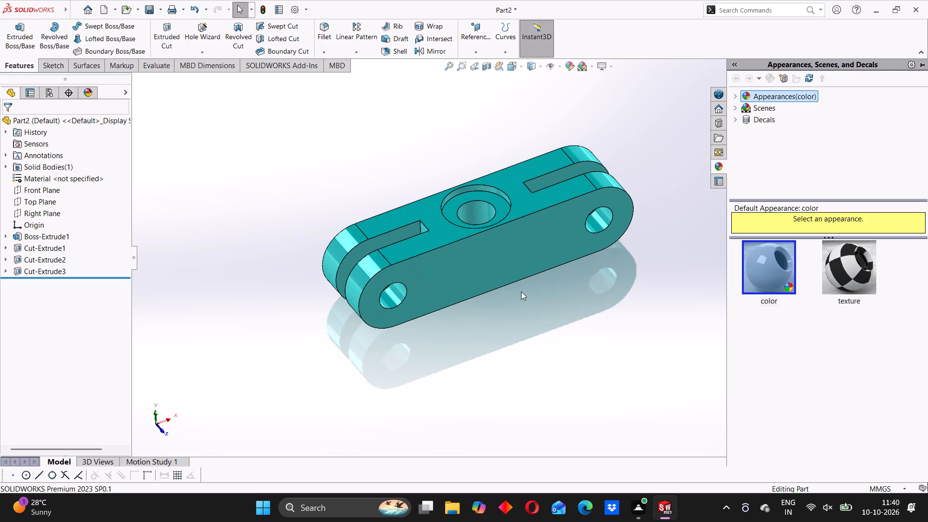
middle_click_drag(521, 291, 493, 190)
scroll(541, 264, "up", 1)
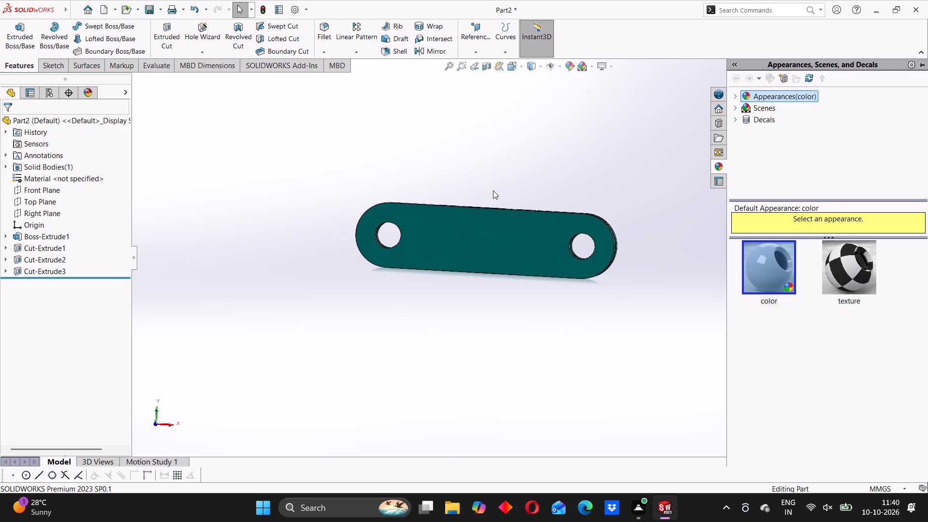
middle_click_drag(478, 256, 556, 278)
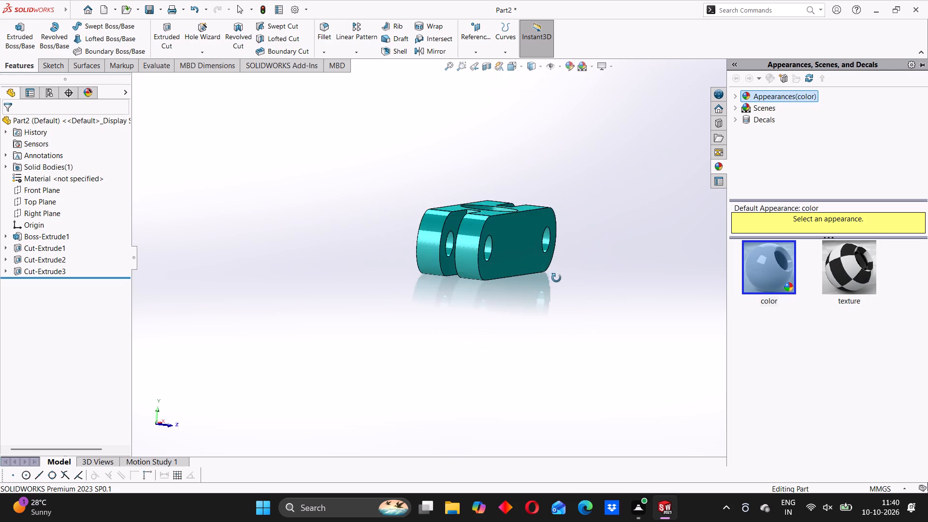
middle_click_drag(556, 278, 430, 338)
middle_click_drag(562, 232, 558, 315)
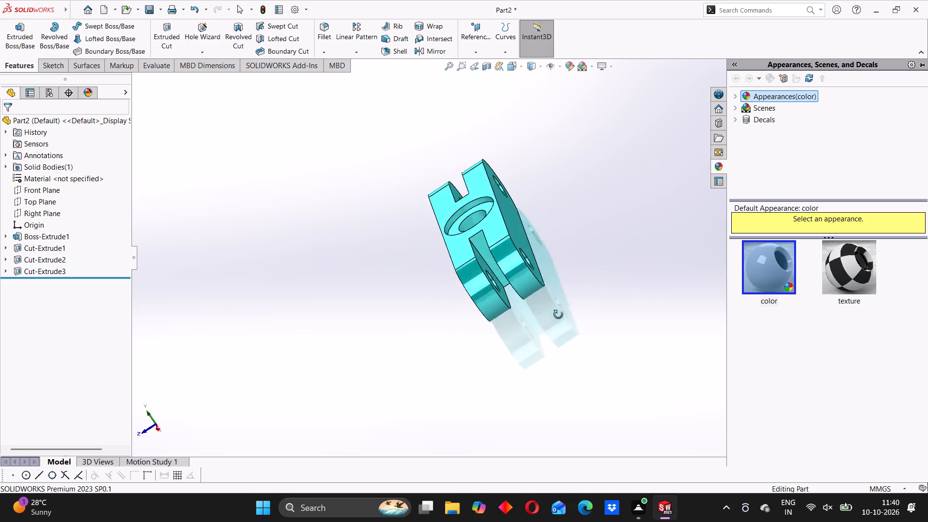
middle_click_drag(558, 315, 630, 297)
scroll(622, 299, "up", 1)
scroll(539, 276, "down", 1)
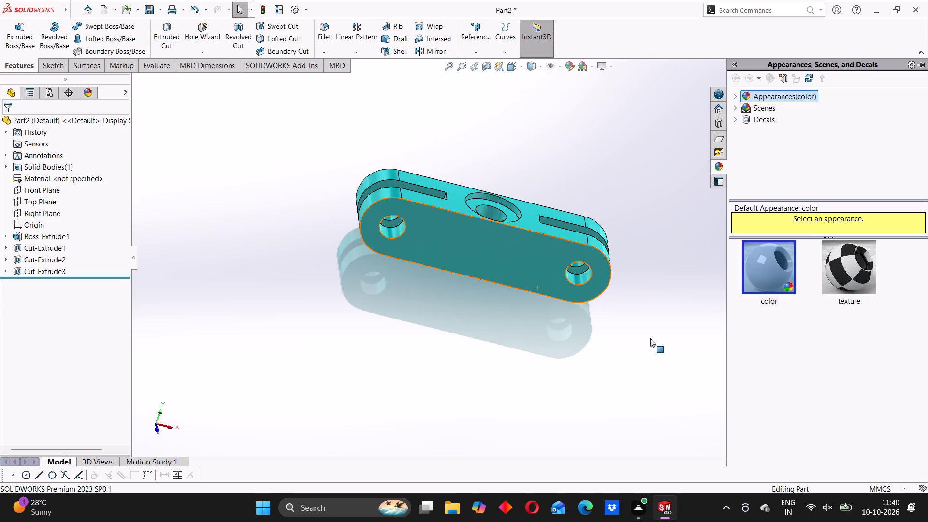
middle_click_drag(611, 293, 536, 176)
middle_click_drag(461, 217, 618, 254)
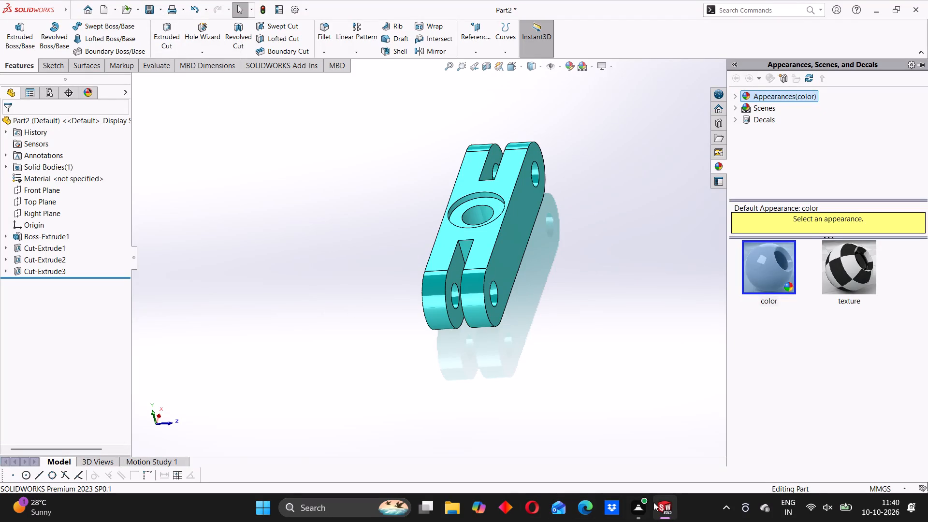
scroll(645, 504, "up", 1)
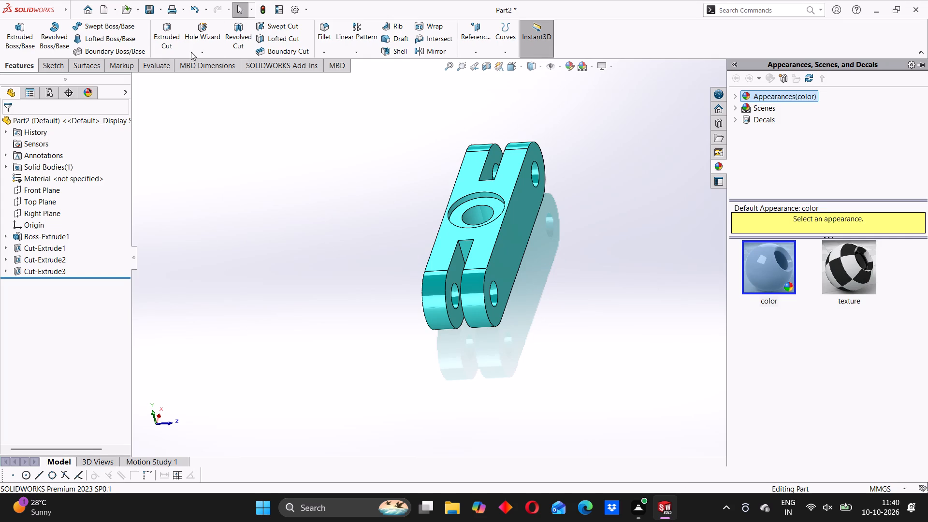
Save the cyan link as a part file named SLIDER in the ASSEMBLY 15 folder.
left_click(160, 13)
left_click(162, 40)
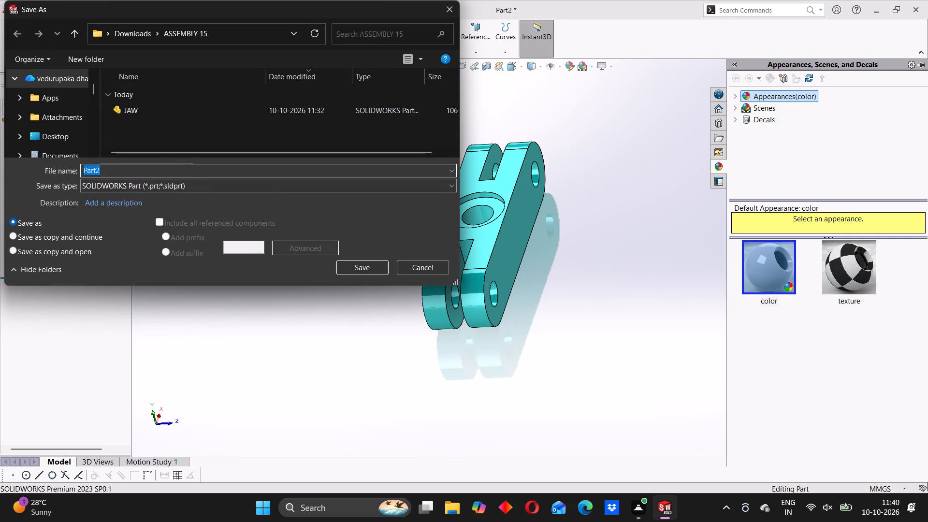
key("BackSpace")
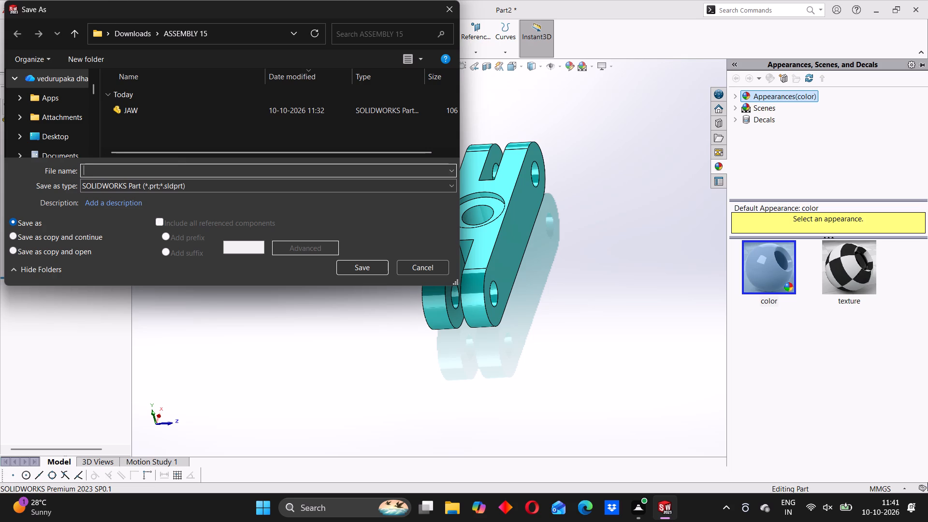
type("SLI")
type("DER")
left_click(376, 265)
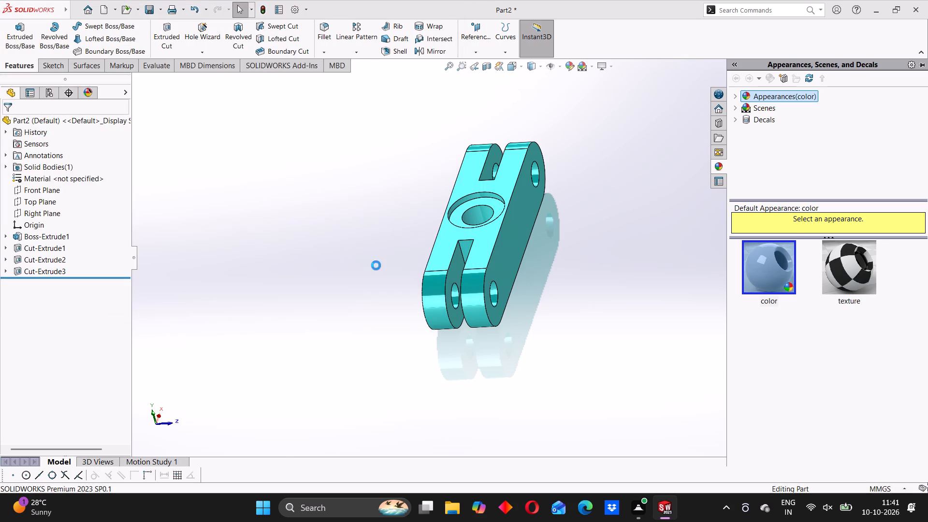
Save a PDF copy of the part as SLIDER in the ASSEMBLY 15 folder.
left_click(162, 11)
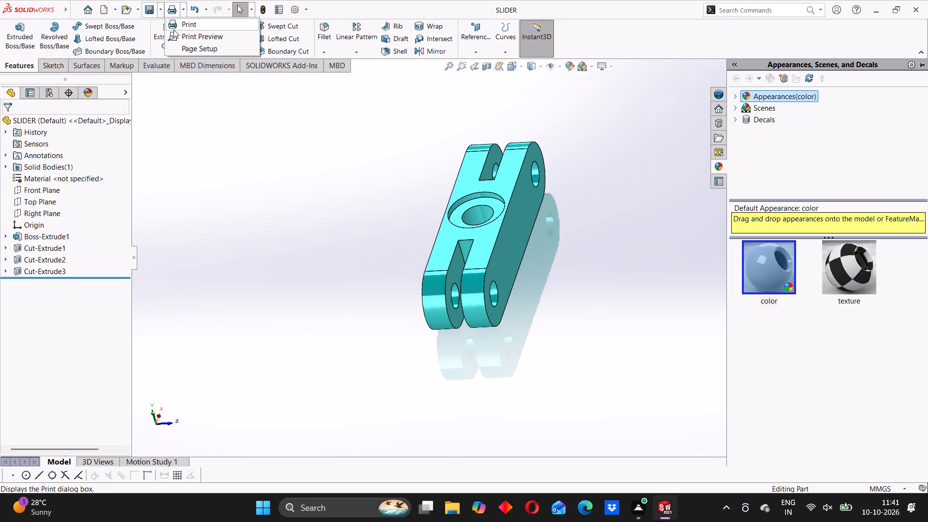
left_click(164, 39)
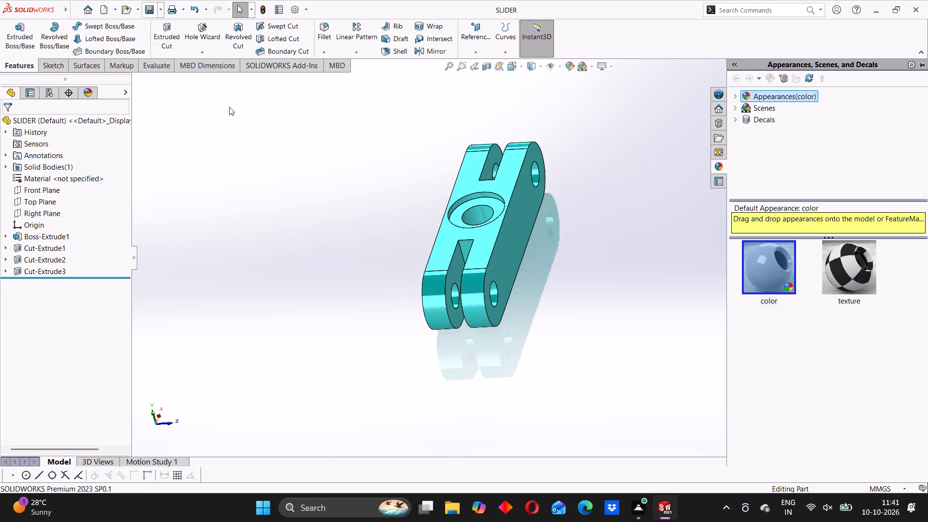
left_click(360, 188)
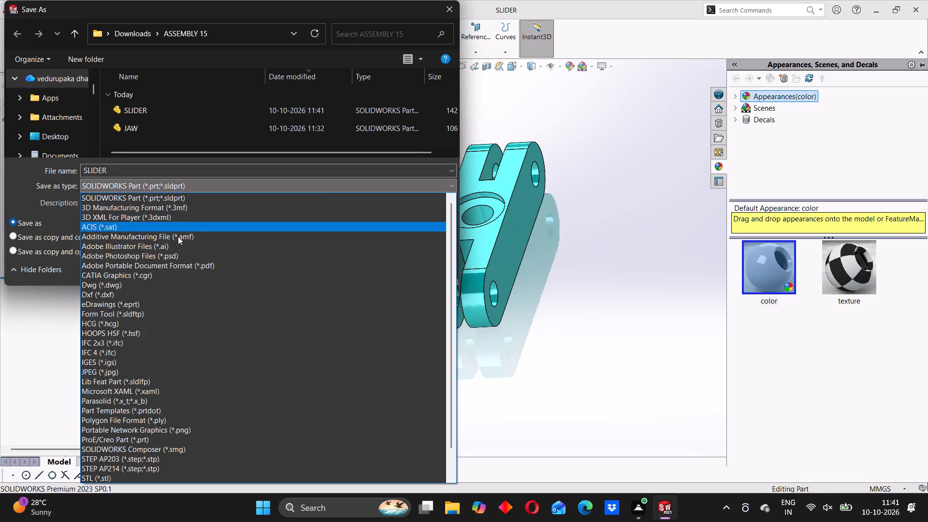
left_click(204, 269)
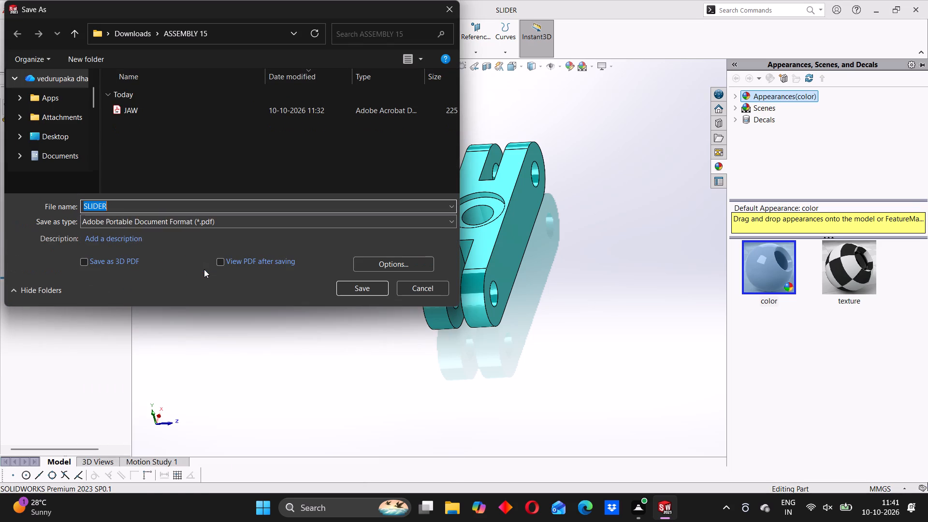
left_click(361, 293)
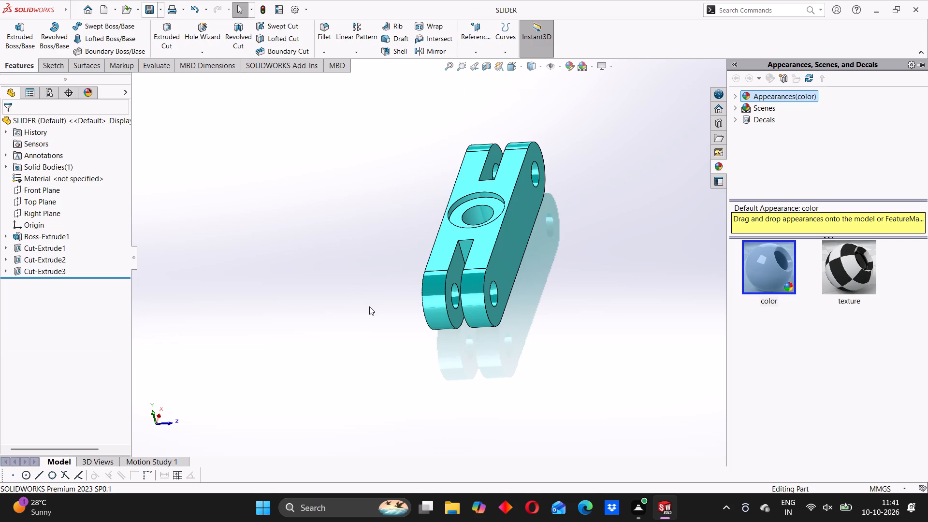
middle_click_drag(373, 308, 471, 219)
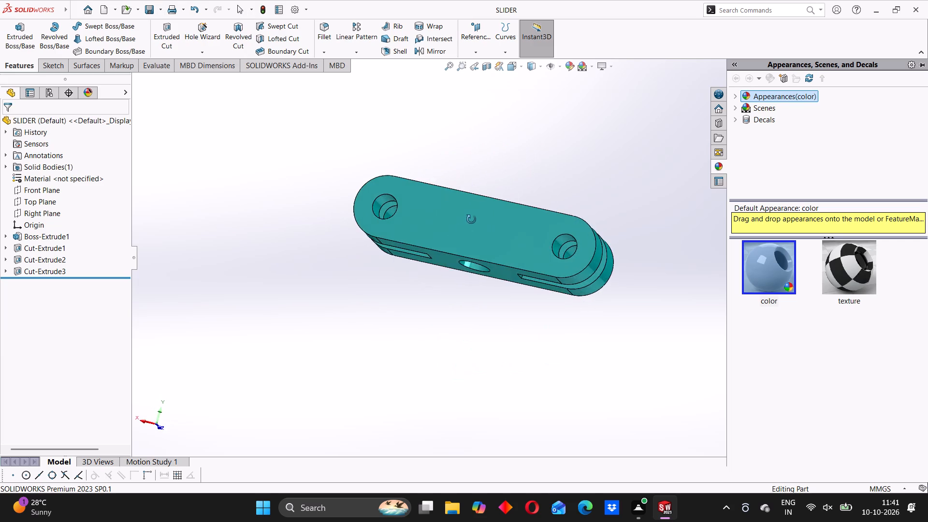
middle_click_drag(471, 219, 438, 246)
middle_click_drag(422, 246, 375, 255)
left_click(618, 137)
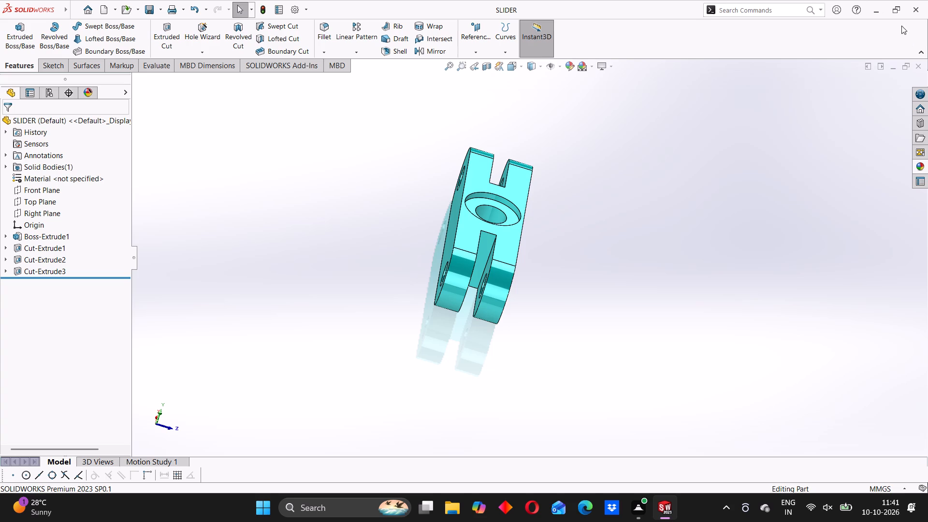
Create a new blank part document for the next gripper component.
left_click(93, 10)
left_click(257, 171)
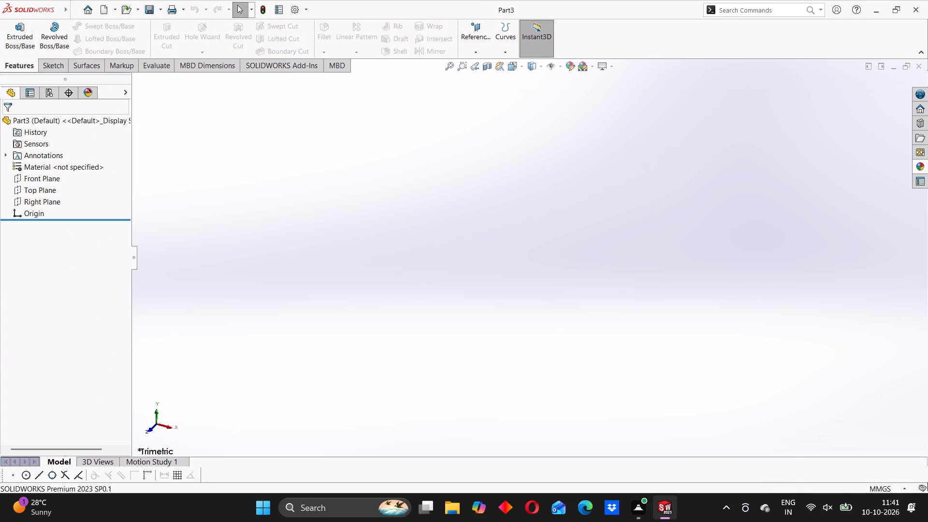
Switch back to the SLIDER part window and close it, leaving the new blank part open.
left_click(609, 446)
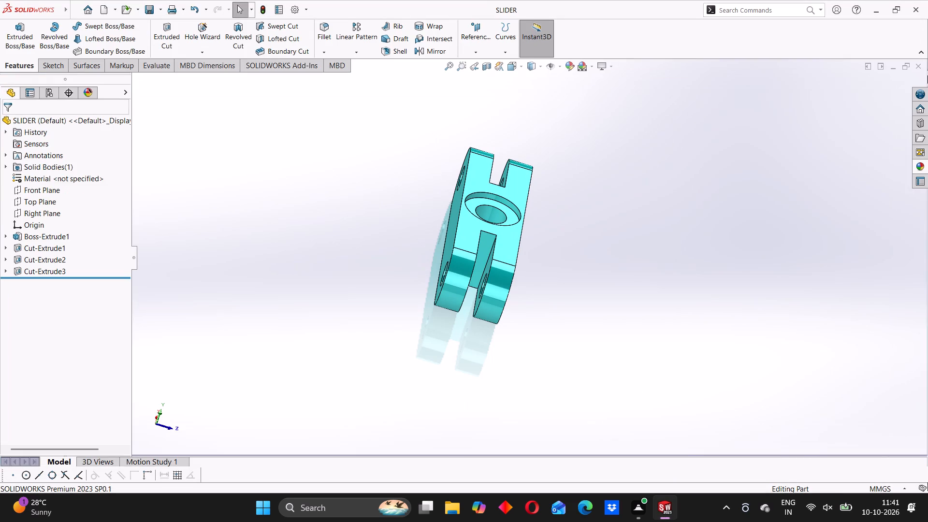
left_click(920, 72)
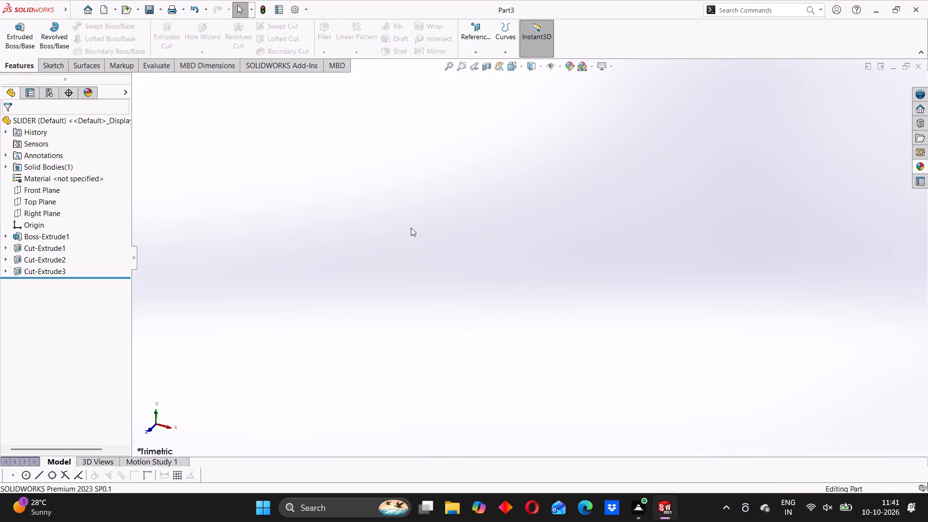
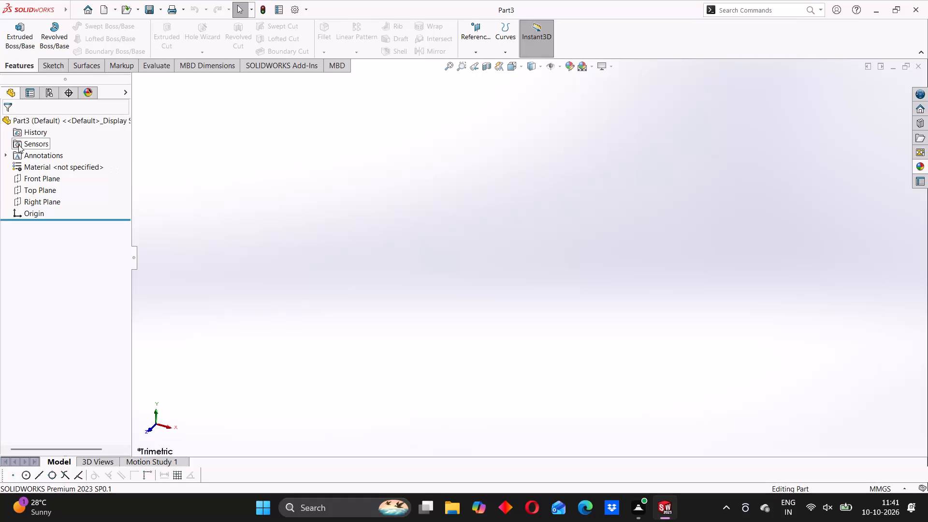
Sketch a horizontal centerpoint straight slot on the Front Plane, centred on the origin, about 109 mm between arc centres and 25 mm wide.
left_click(38, 177)
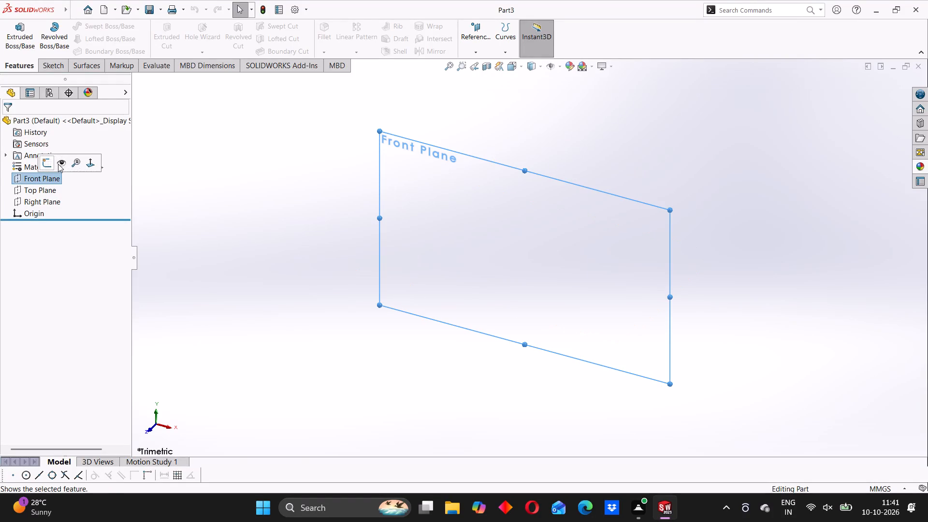
left_click(52, 164)
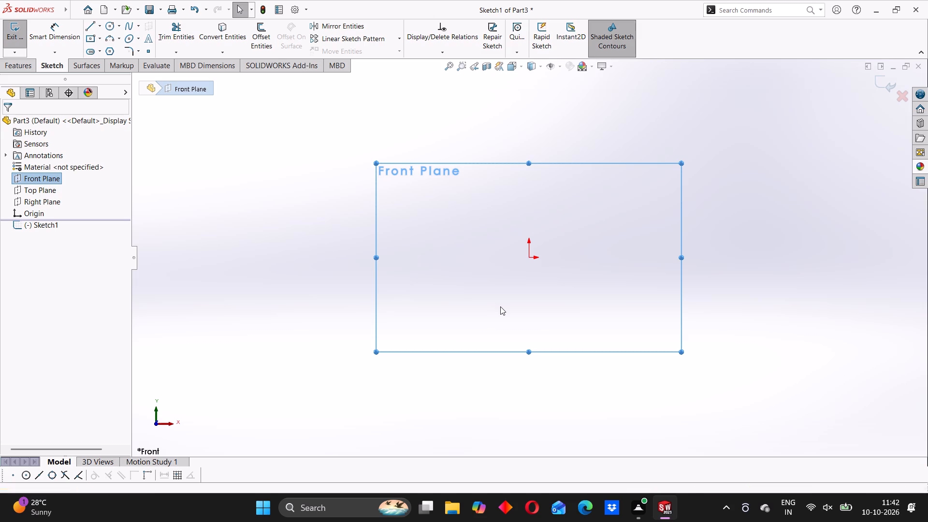
left_click(91, 30)
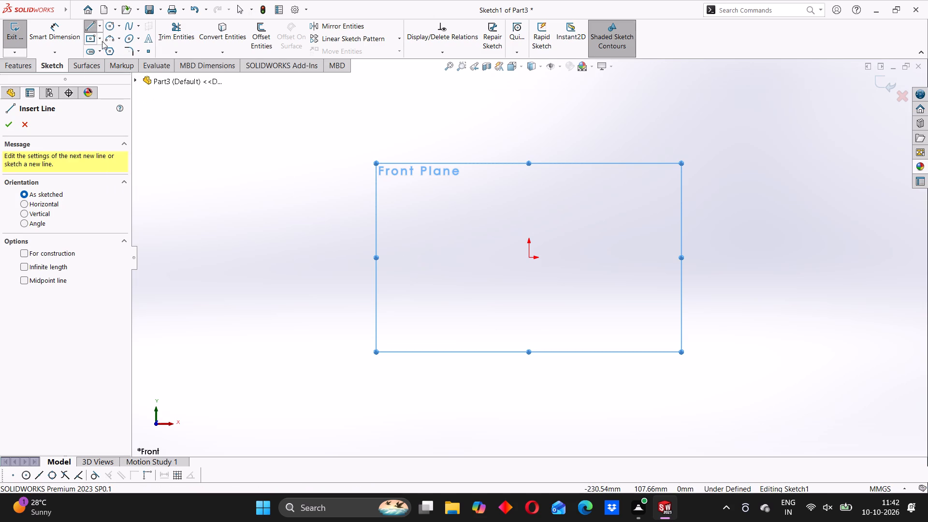
left_click(90, 50)
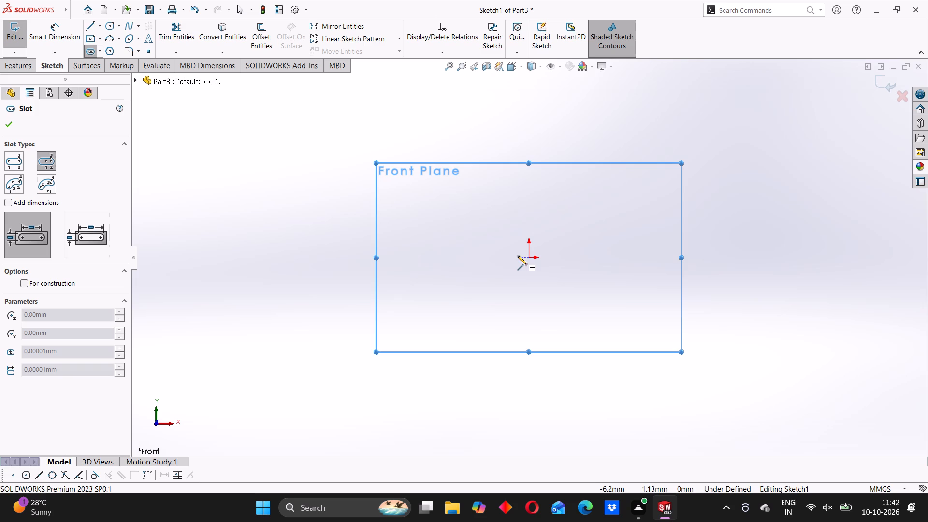
left_click(528, 256)
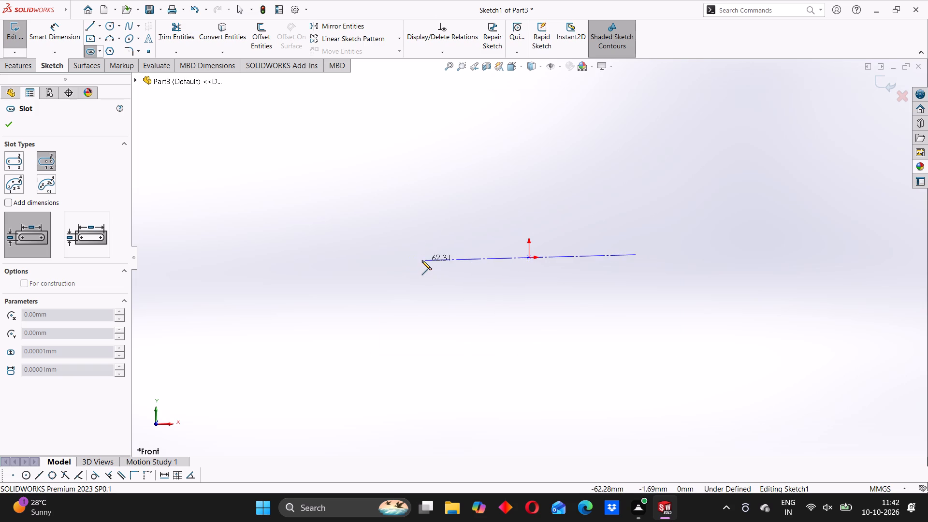
left_click(435, 258)
left_click(437, 236)
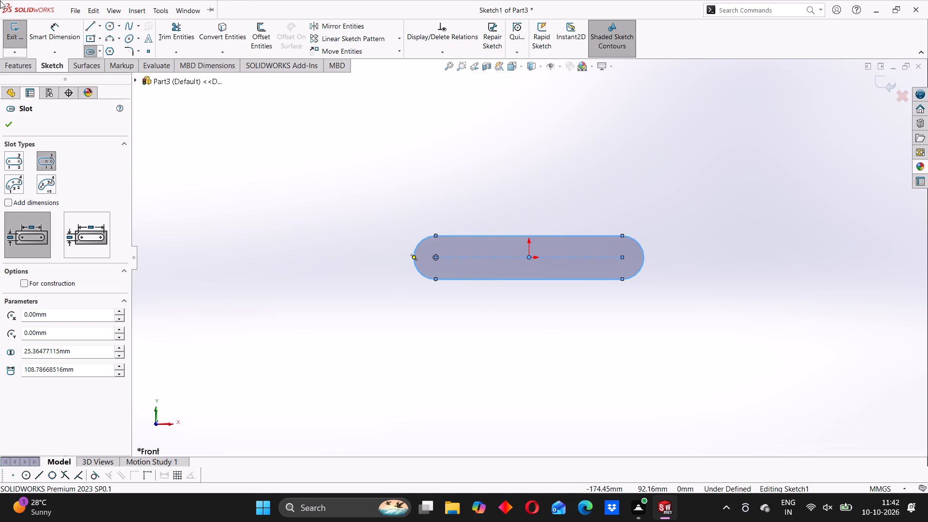
Sketch a straight slot rising diagonally outward from the horizontal slot's right arc centre, about 76 mm between centres and 29 mm wide.
left_click(98, 51)
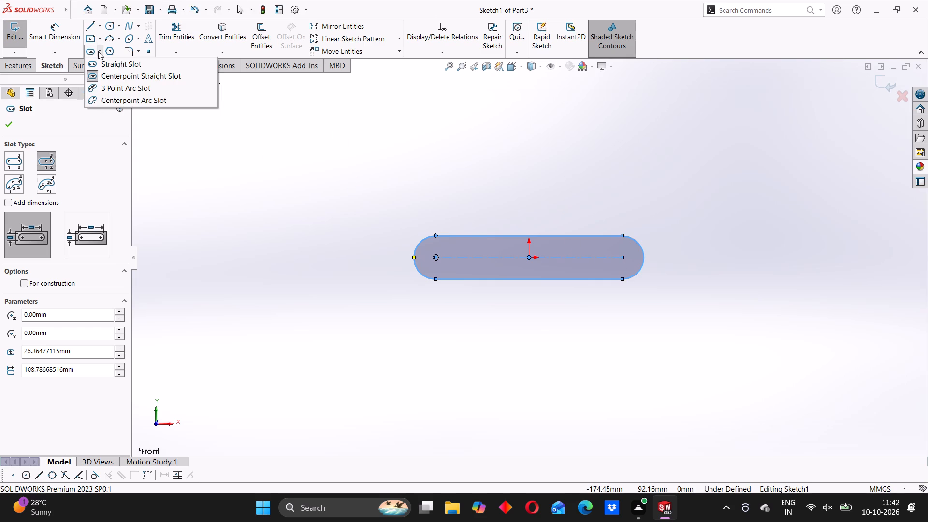
left_click(116, 64)
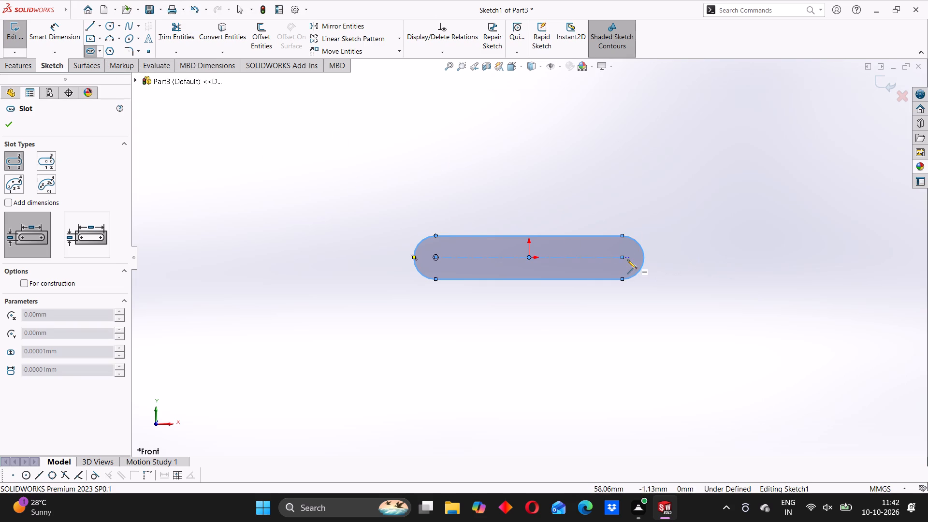
left_click(623, 259)
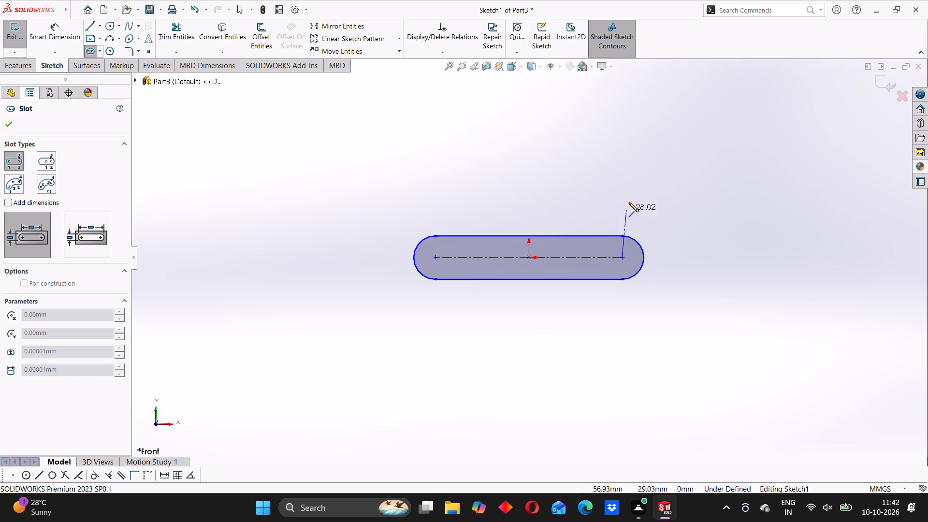
left_click(686, 144)
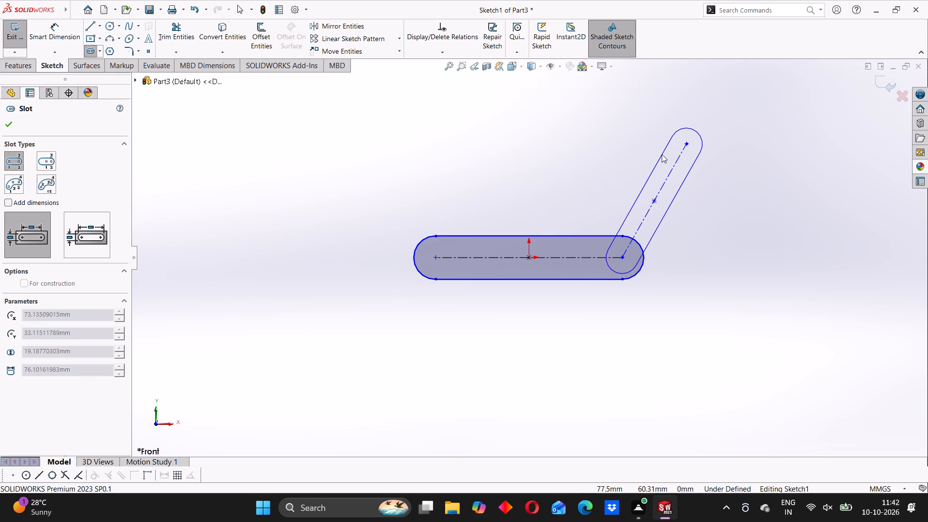
left_click(652, 154)
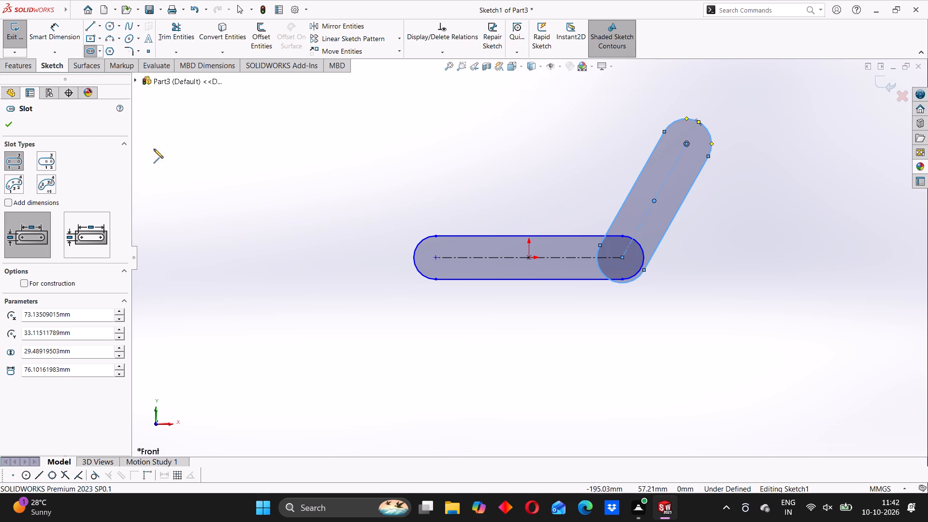
Dimension the horizontal slot with a 34.72 mm centre-to-centre length and an 8 mm end radius.
left_click(51, 32)
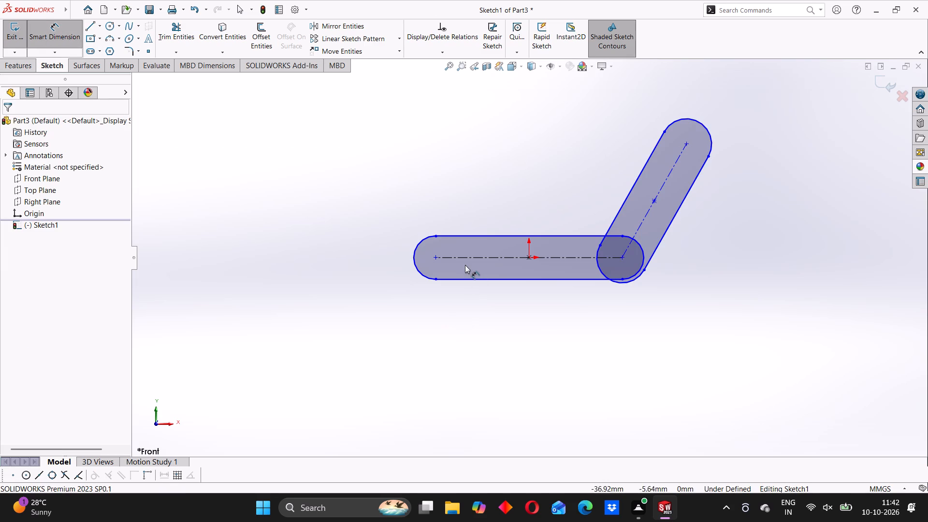
left_click(475, 260)
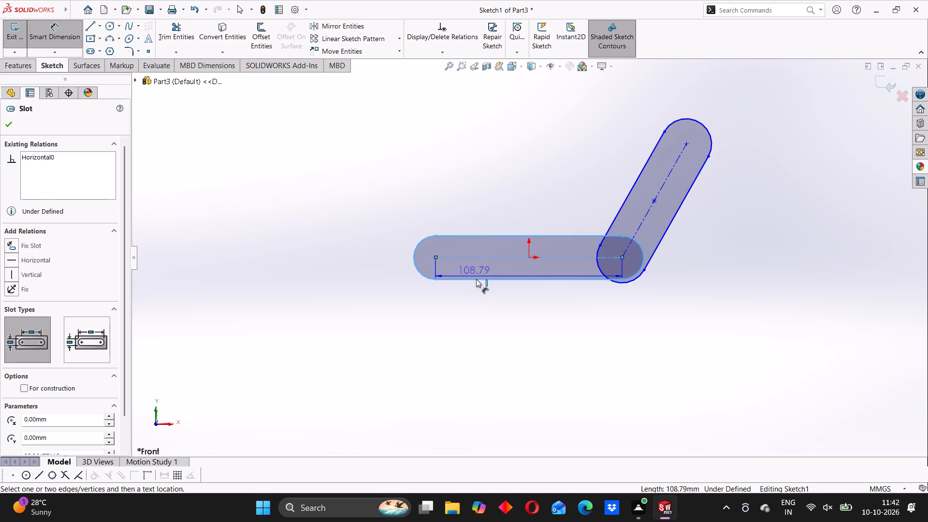
left_click(499, 333)
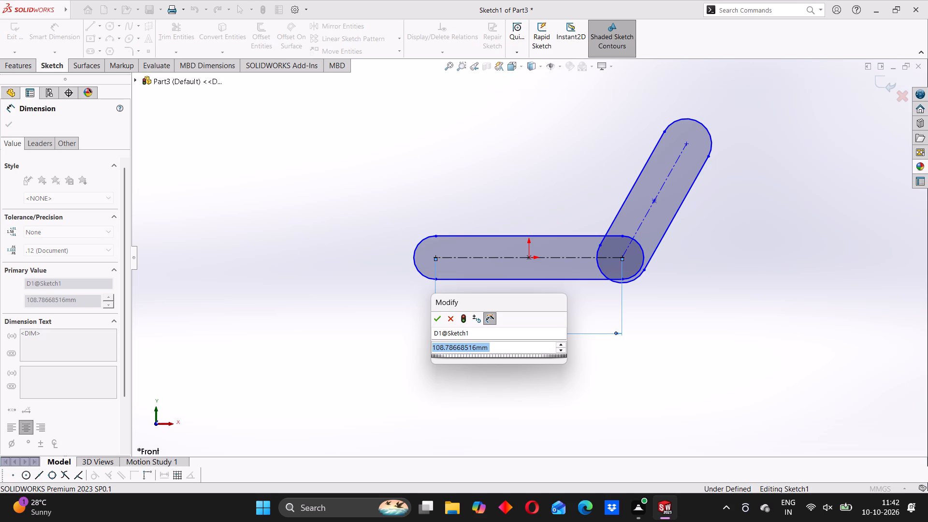
type("34.72")
key("Return")
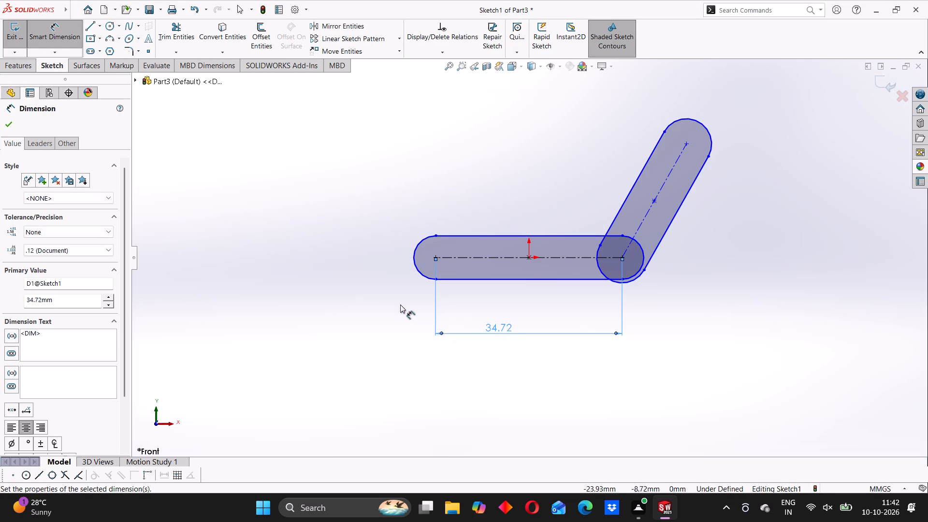
left_click(422, 274)
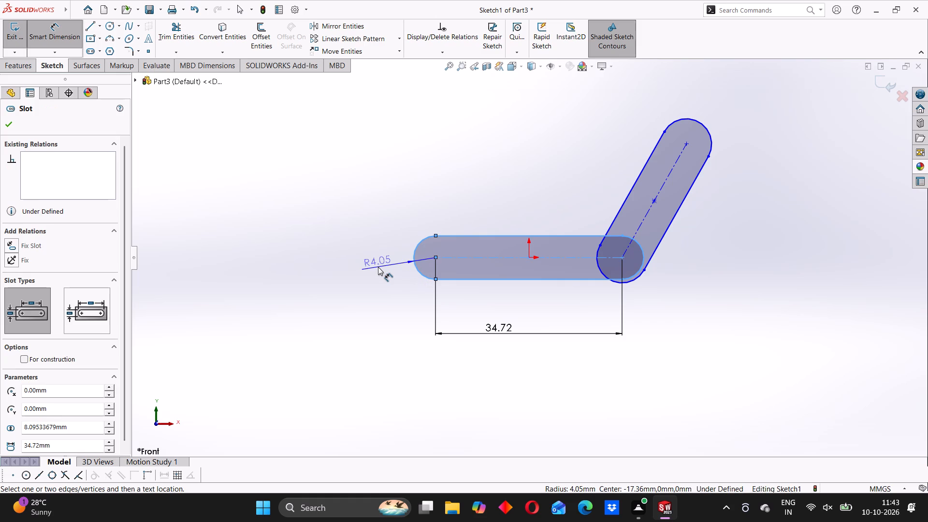
left_click(378, 267)
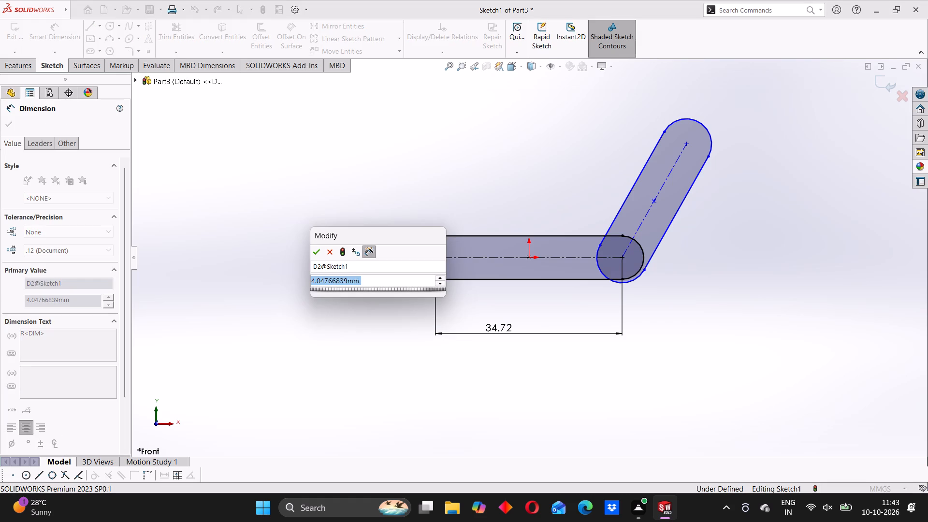
key("8")
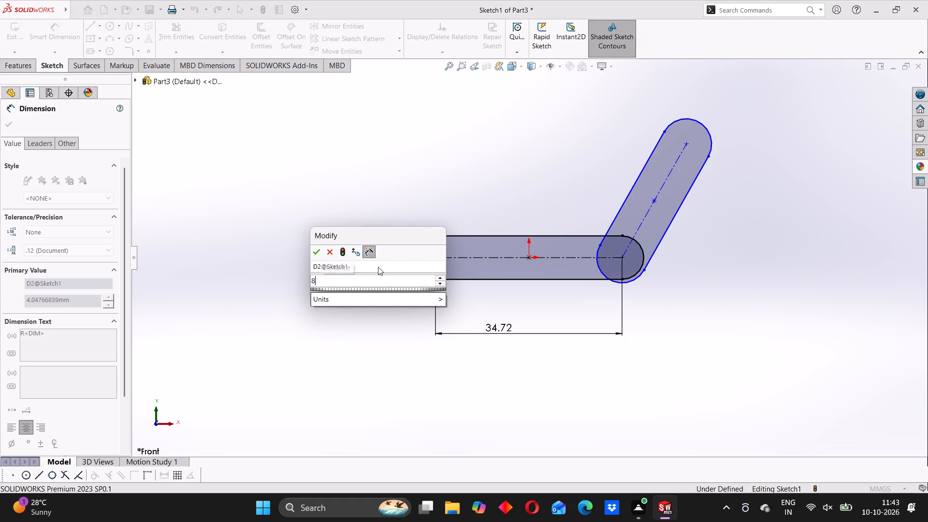
key("Return")
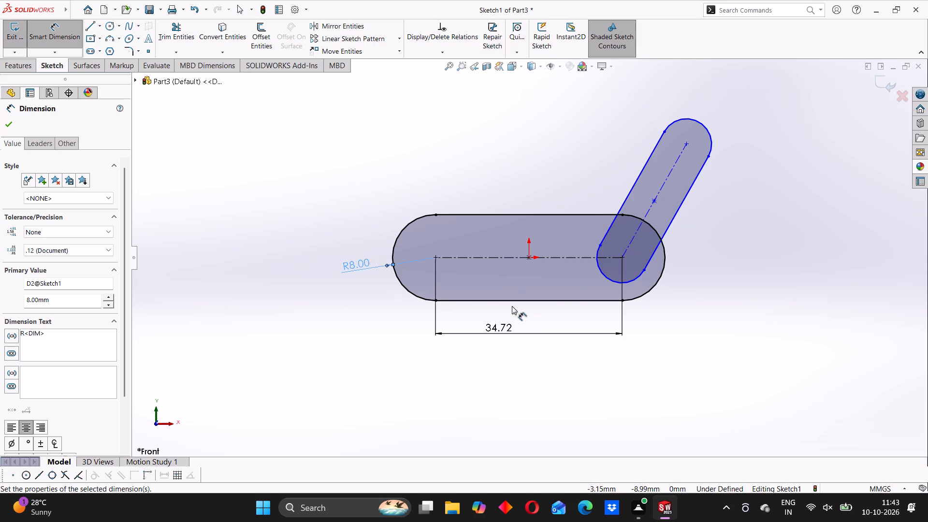
Dimension the angled slot's upper arc centre 54.24 mm vertically and 20.89 mm horizontally from the horizontal slot's right arc centre.
left_click(619, 258)
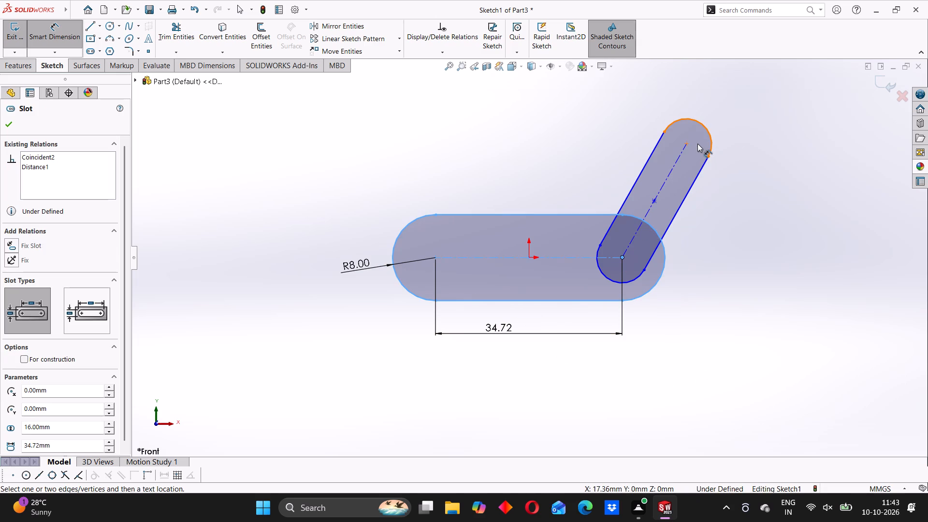
left_click(687, 145)
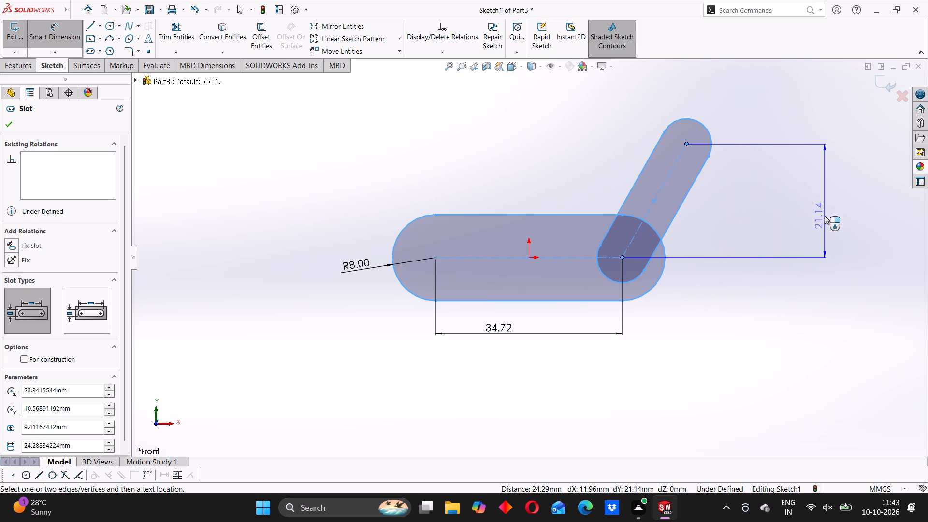
left_click(825, 216)
type("54.24")
key("Return")
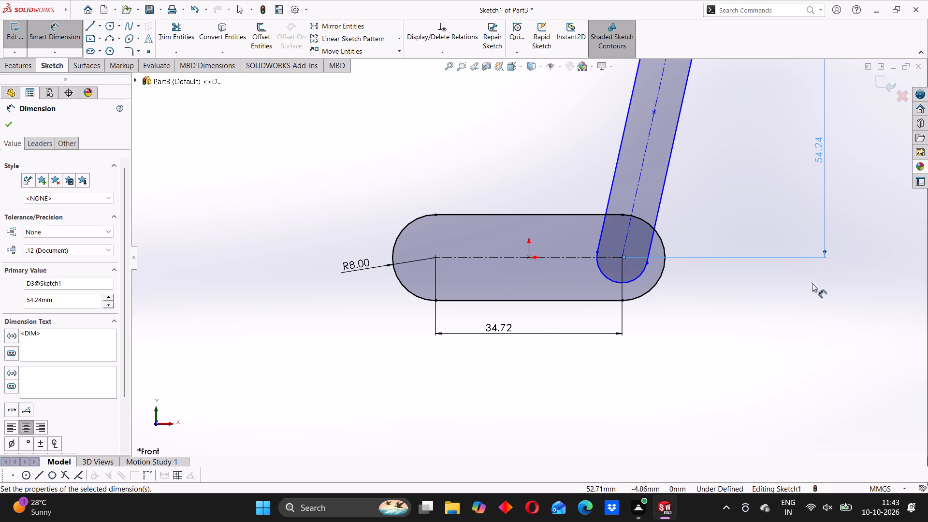
scroll(824, 275, "up", 4)
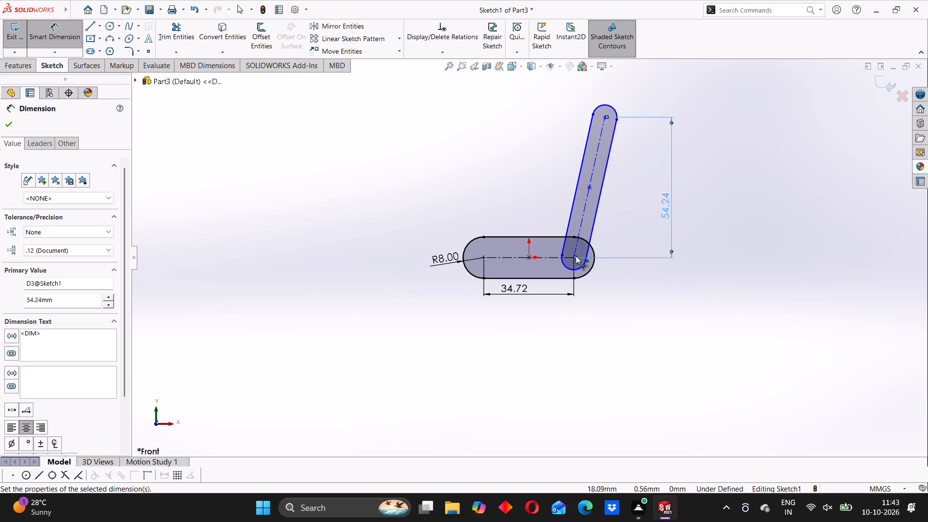
left_click(573, 257)
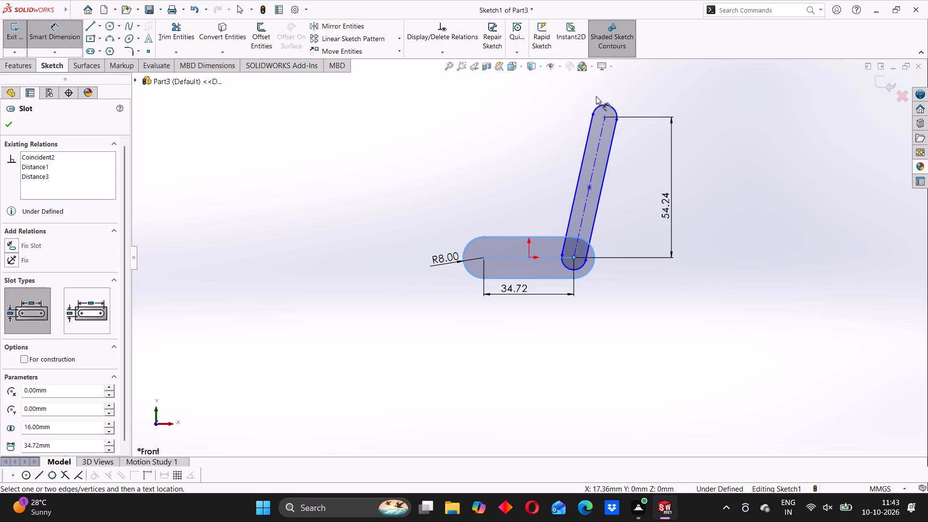
left_click(605, 116)
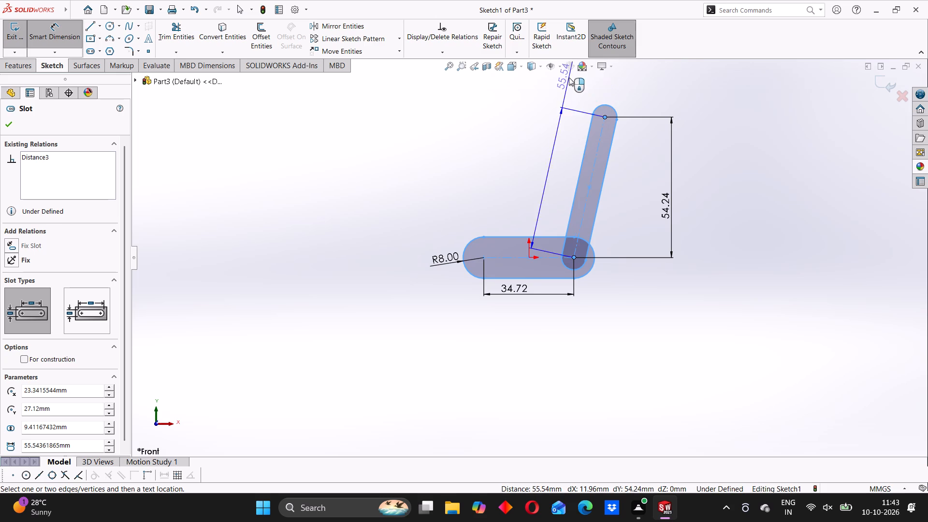
left_click(584, 88)
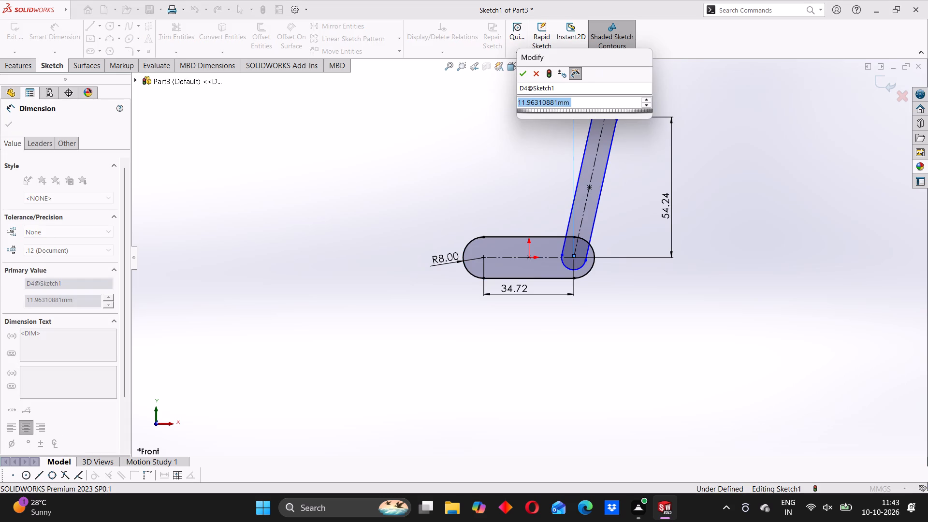
type("20.8")
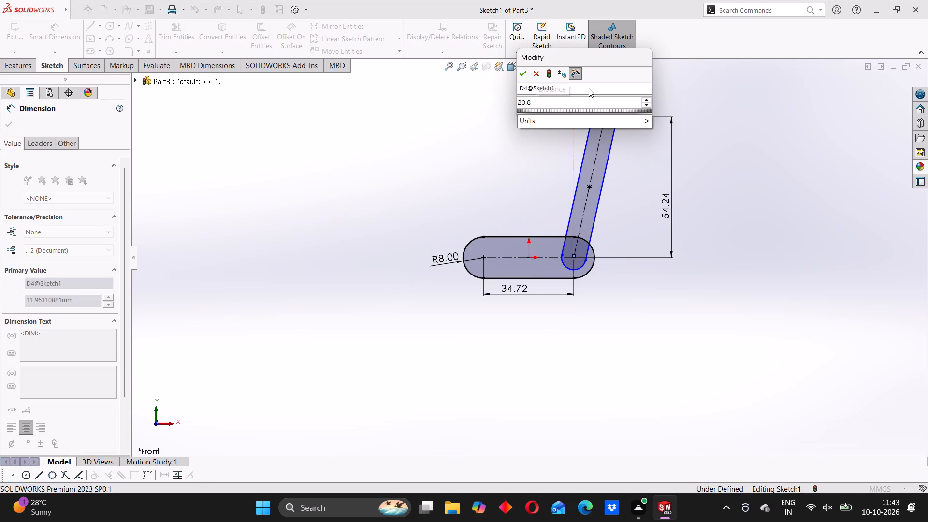
key("9")
key("Return")
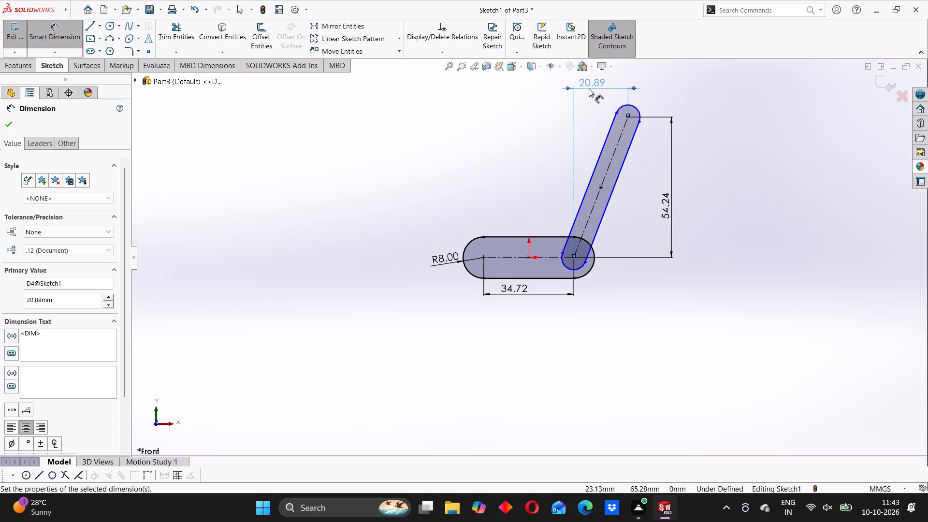
Dimension the angled slot's upper end arc with an 8 mm radius.
scroll(589, 88, "up", 1)
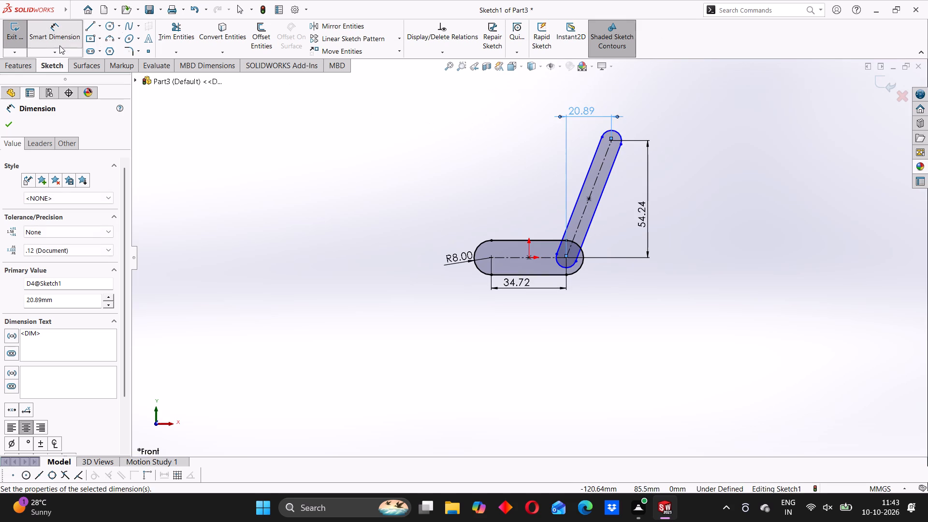
left_click(59, 45)
scroll(635, 213, "up", 1)
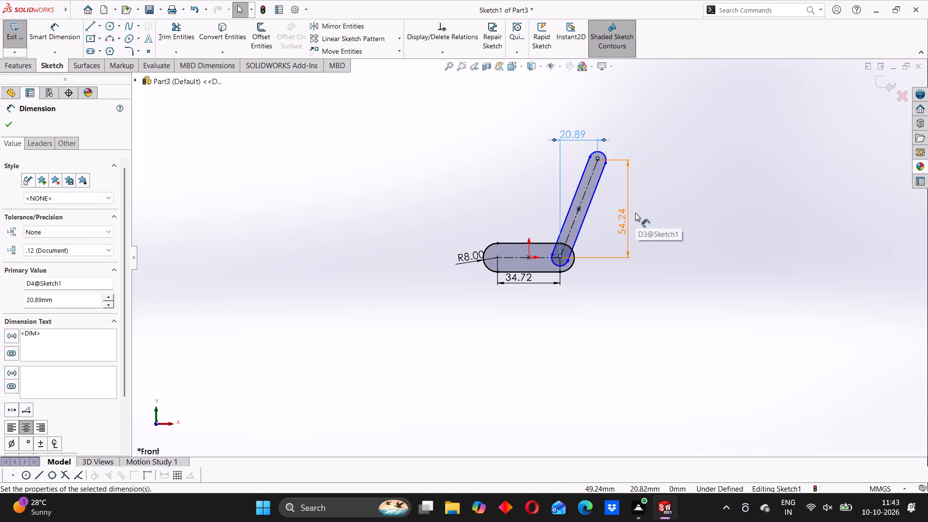
left_click_drag(485, 165, 493, 174)
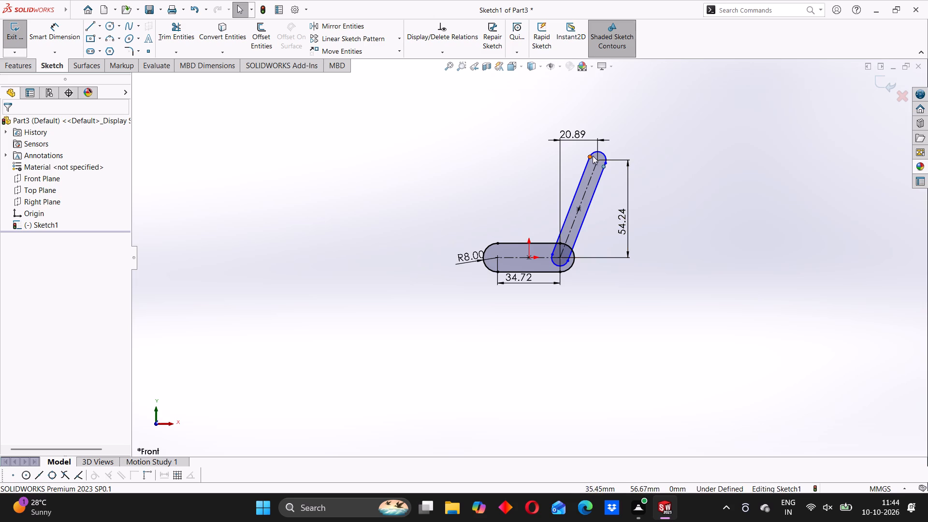
left_click(606, 154)
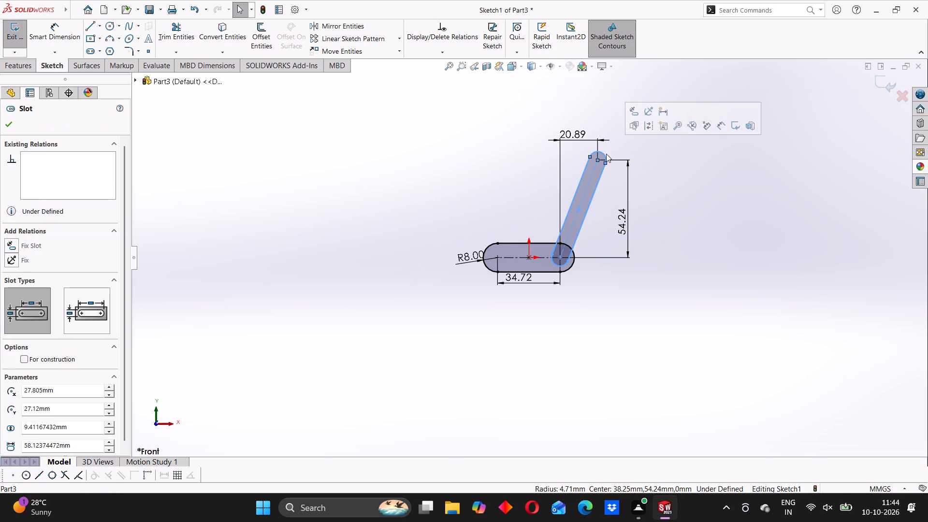
left_click(58, 27)
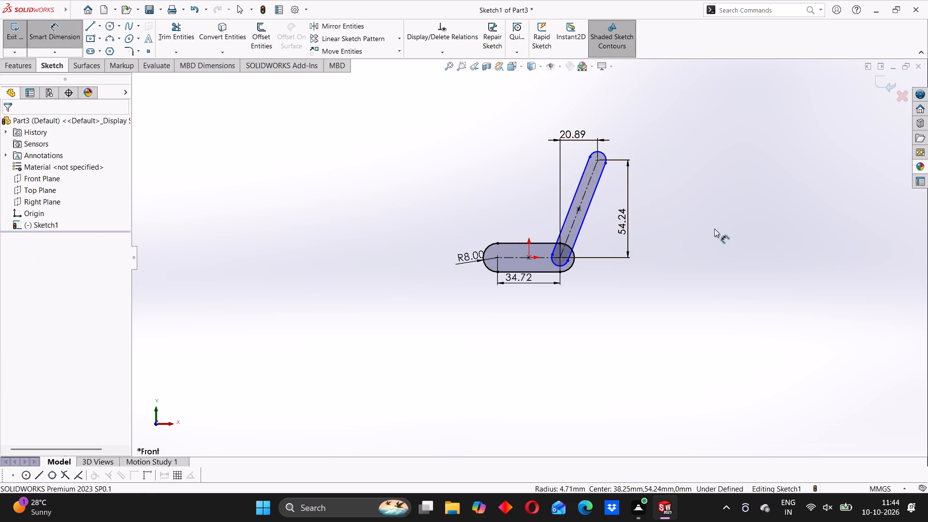
left_click(607, 157)
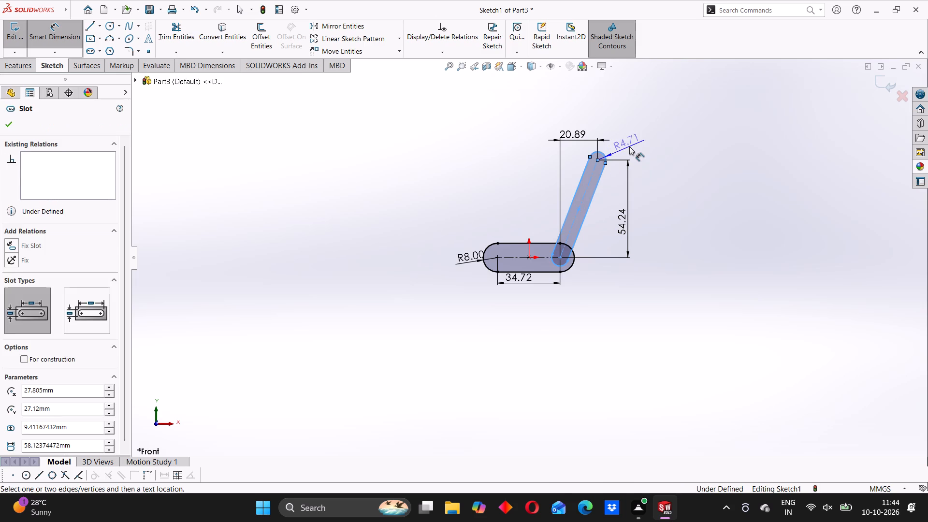
left_click(629, 146)
key("8")
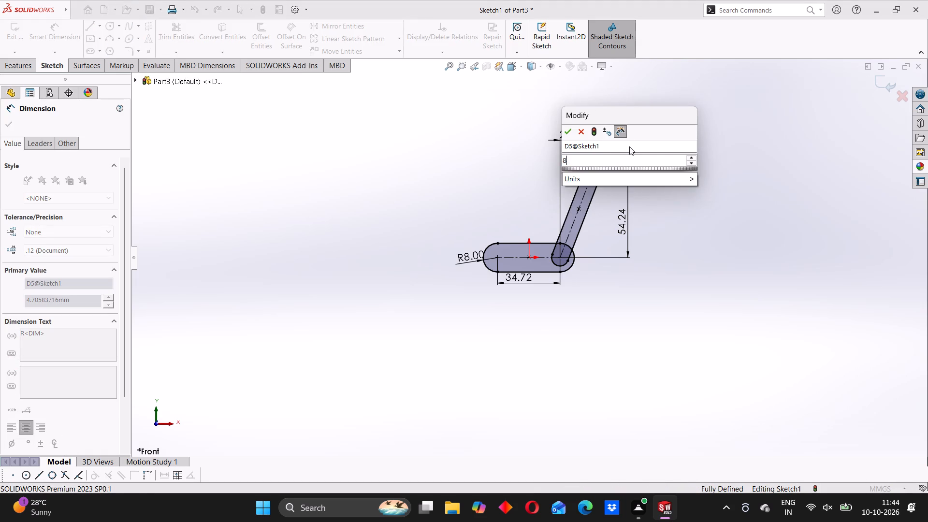
key("Return")
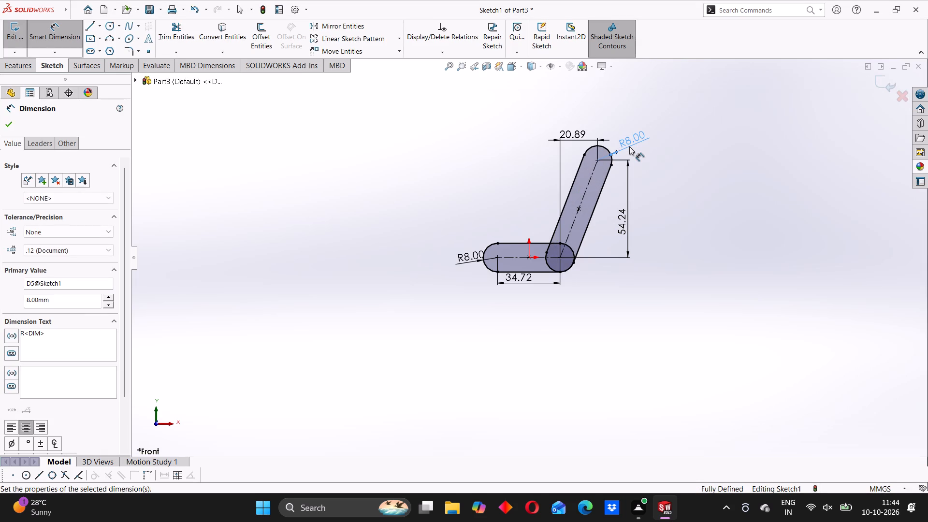
left_click(488, 186)
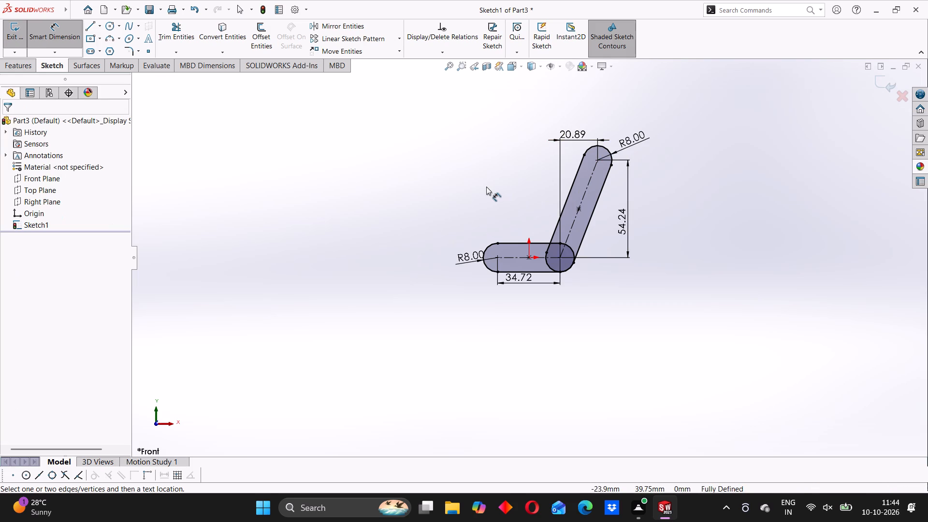
Trim the overlapping line and arc segments where the two slots meet, leaving one continuous bent link outline.
left_click(164, 29)
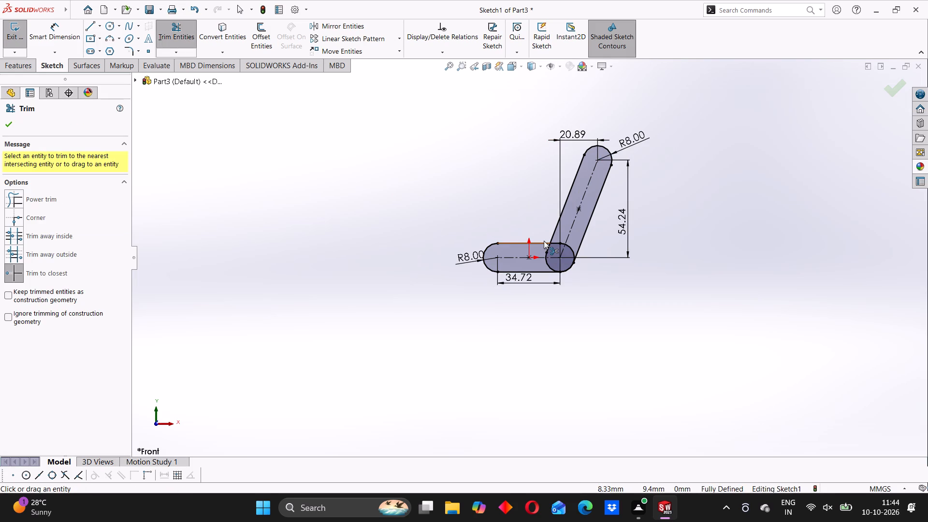
scroll(544, 241, "down", 3)
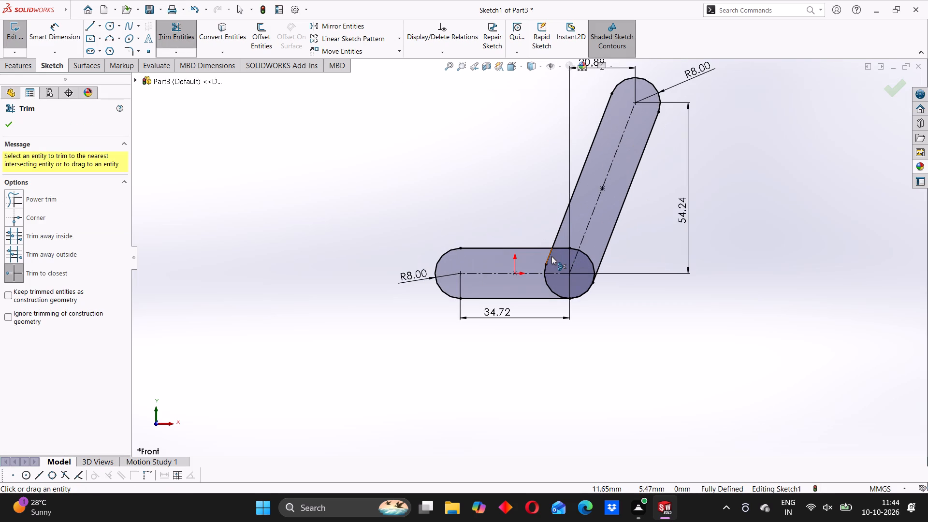
left_click(552, 256)
left_click(502, 251)
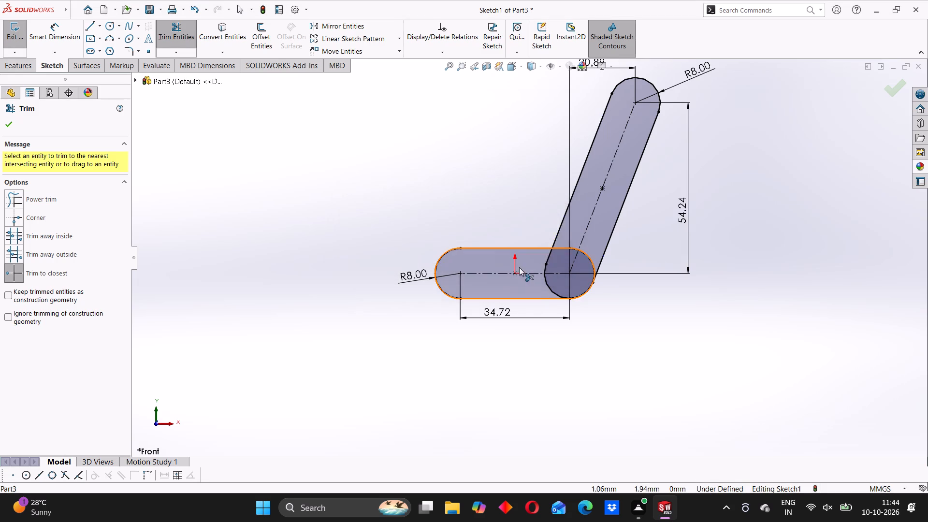
left_click(546, 283)
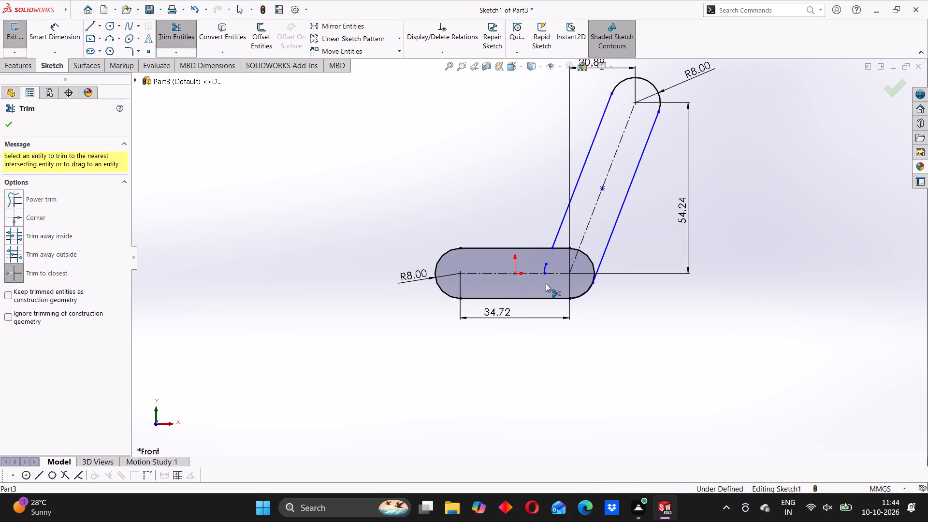
left_click(545, 268)
scroll(481, 228, "up", 1)
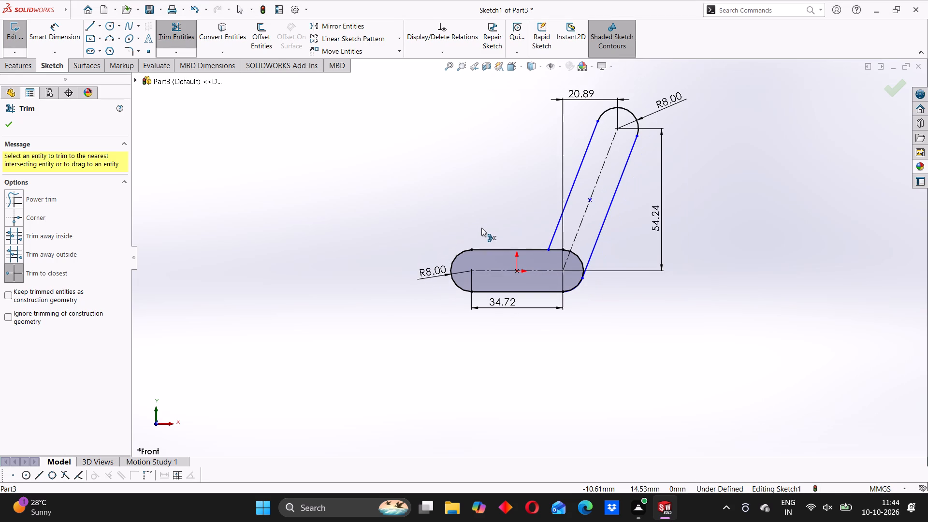
left_click(578, 257)
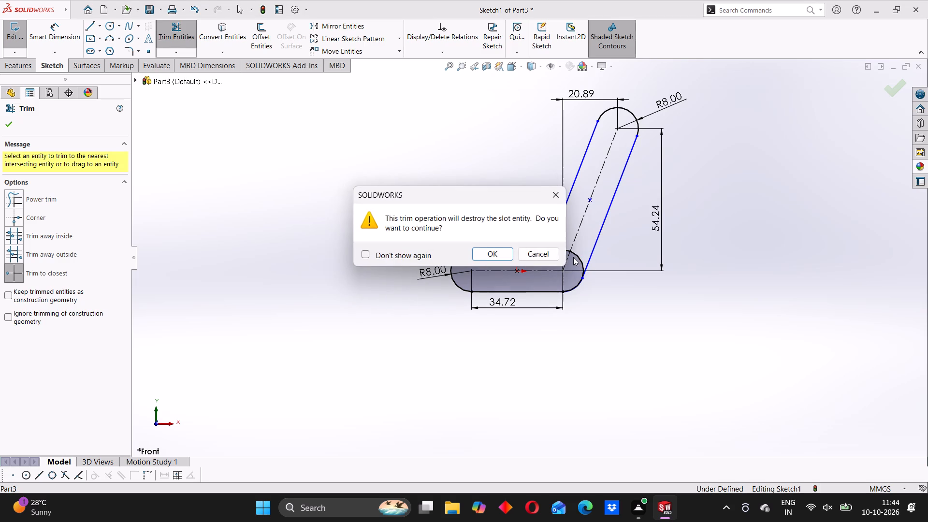
left_click(495, 250)
scroll(562, 256, "down", 5)
left_click(566, 242)
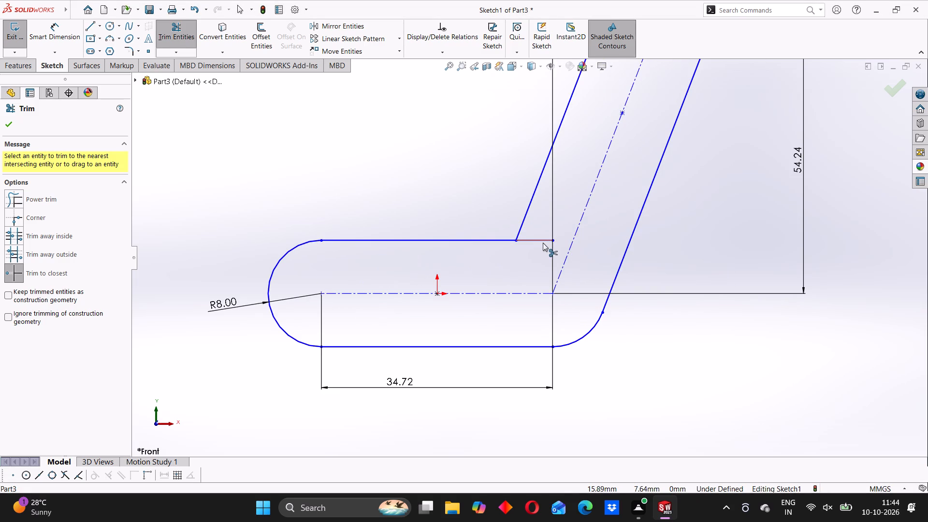
left_click(544, 240)
Sketch circles at the bend, the horizontal arm's free end and the angled arm's upper end, with radii about 4.3, 5.9 and 5.8 mm.
scroll(560, 250, "up", 4)
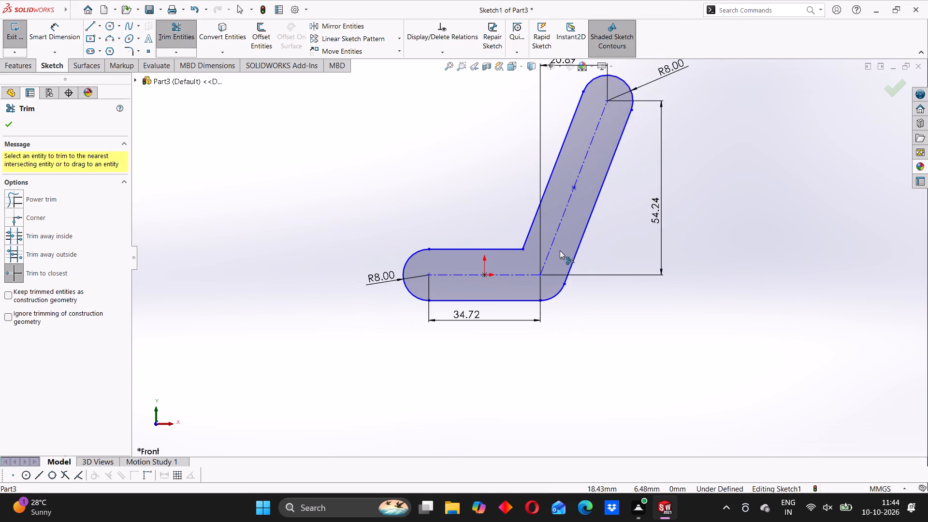
scroll(560, 250, "up", 1)
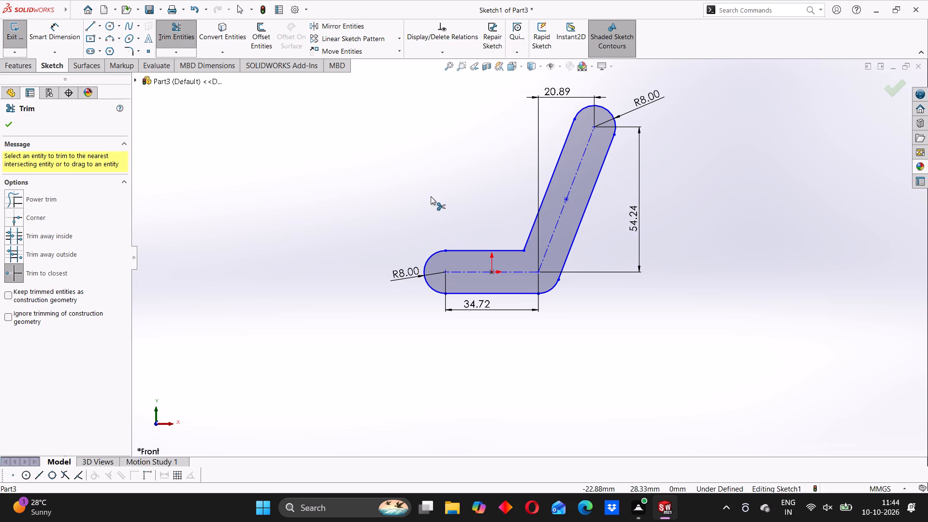
left_click(104, 21)
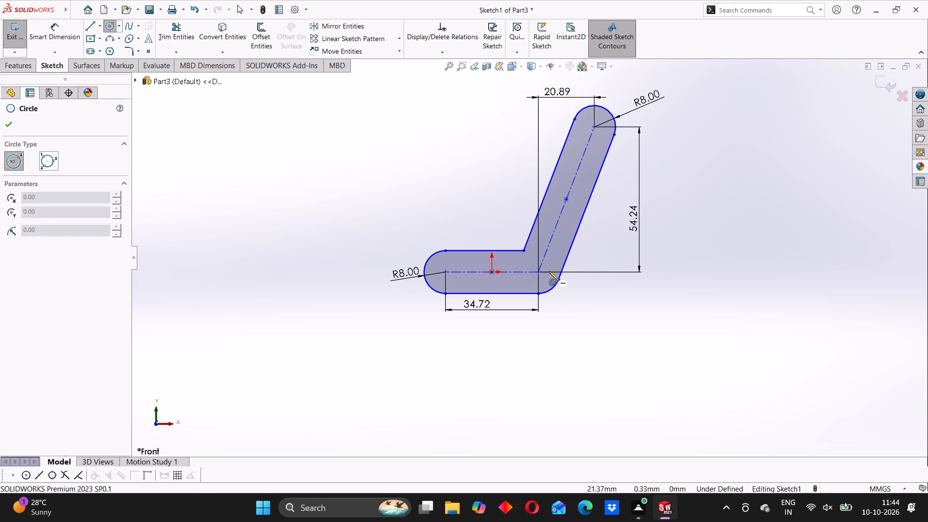
left_click(536, 273)
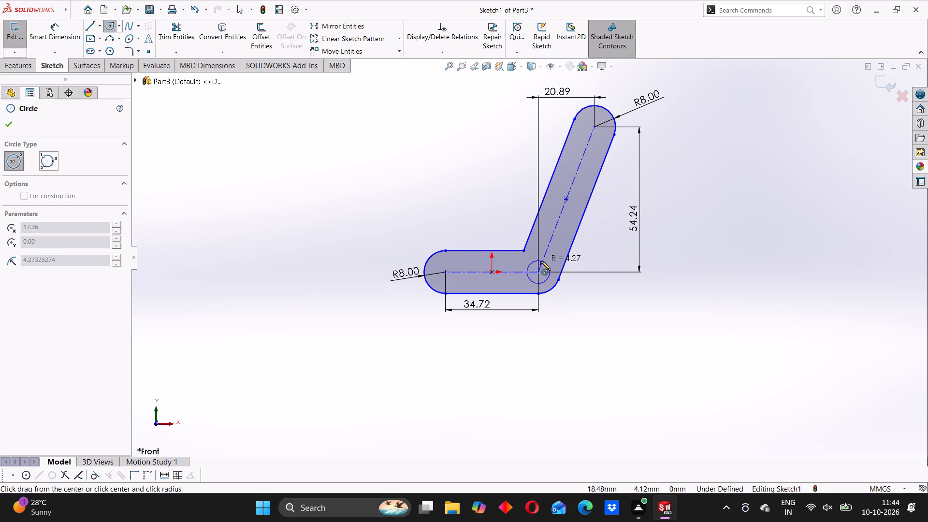
left_click(541, 261)
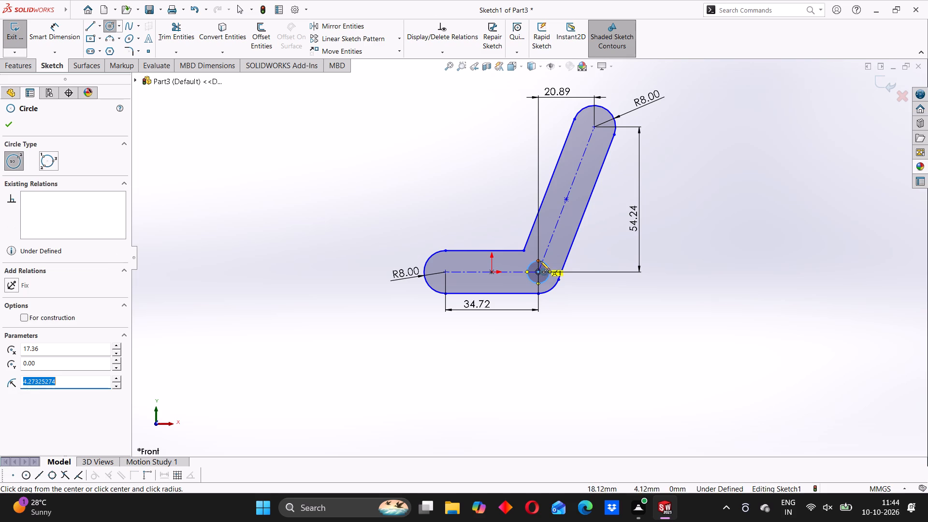
left_click(447, 273)
left_click(461, 272)
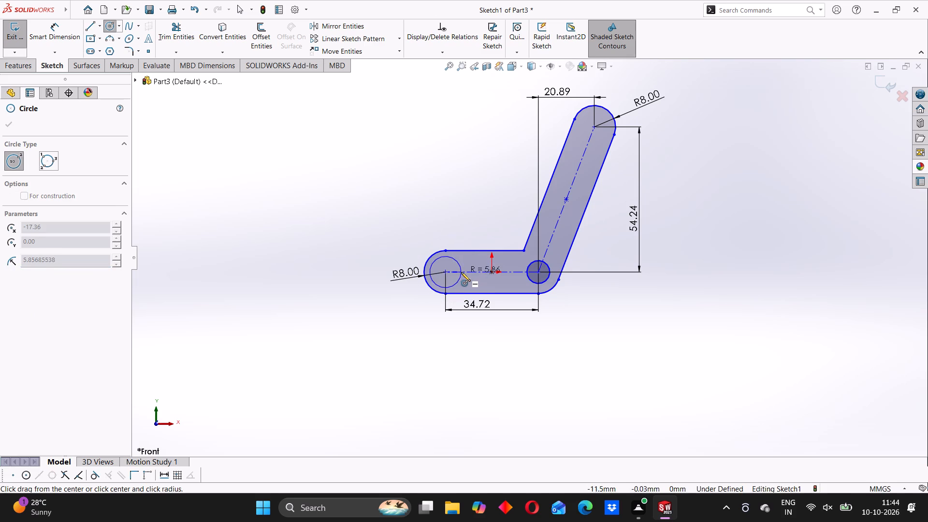
left_click(594, 127)
left_click(597, 142)
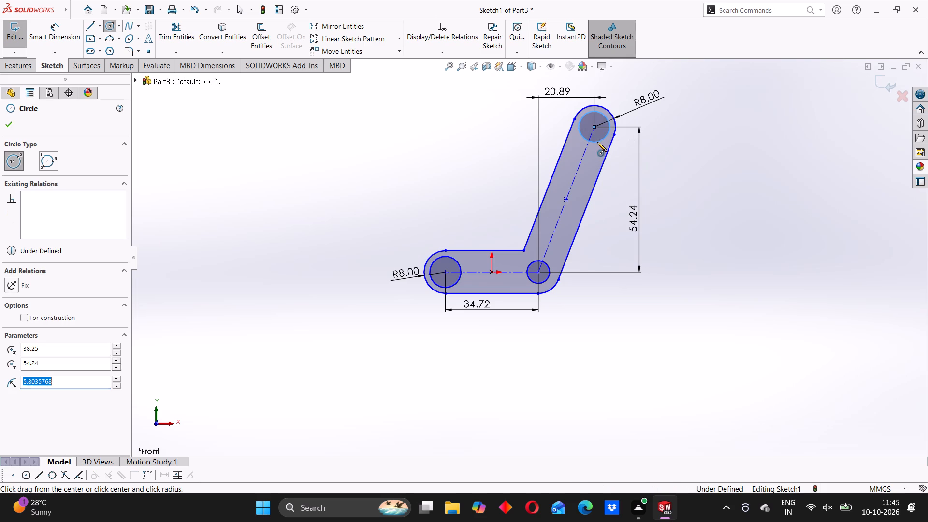
Dimension the circle at the horizontal arm's free end with an 8 mm diameter.
left_click(74, 34)
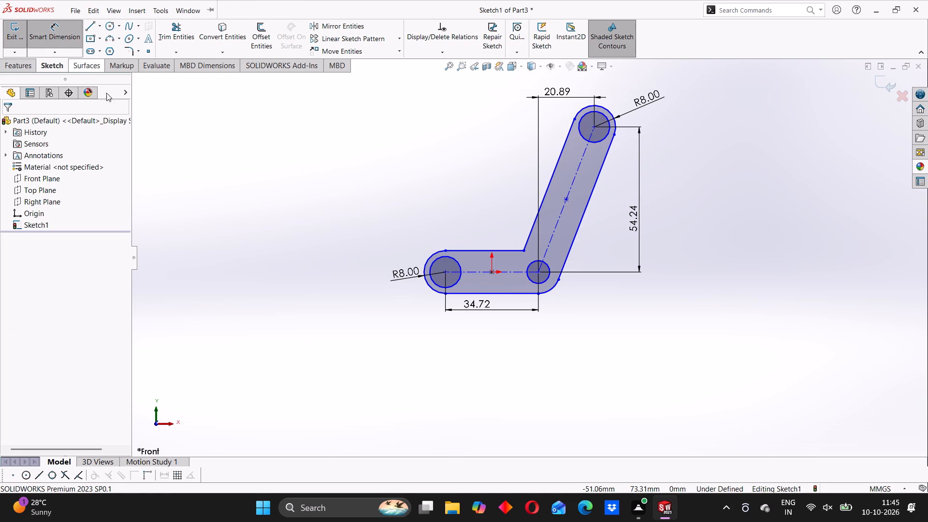
left_click(461, 266)
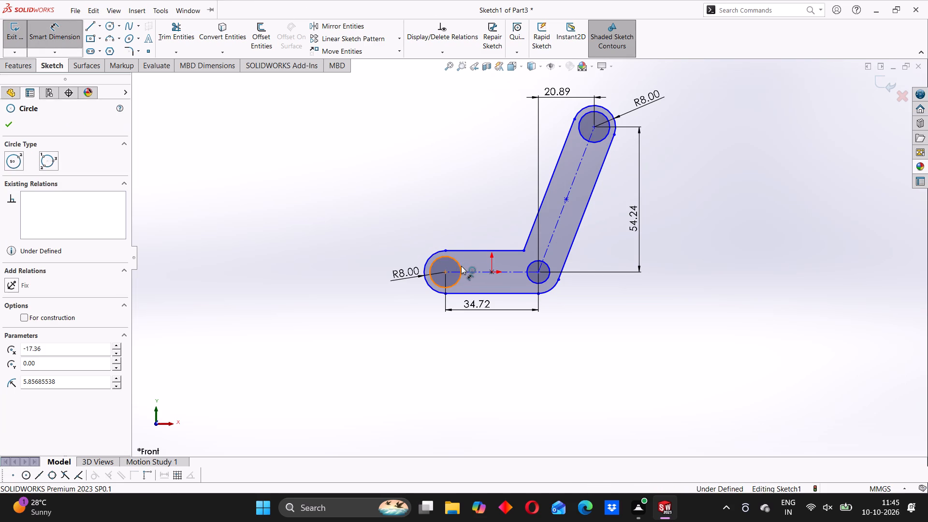
left_click(440, 216)
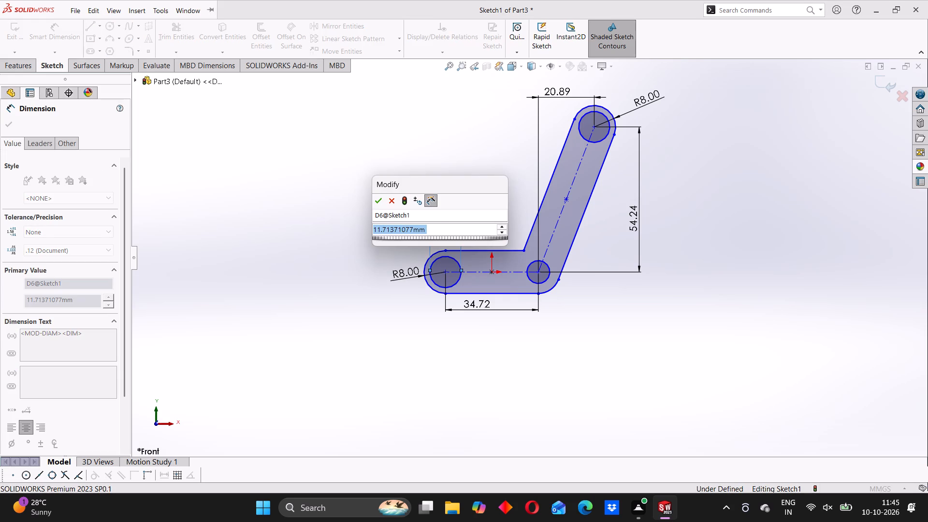
key("8")
key("Return")
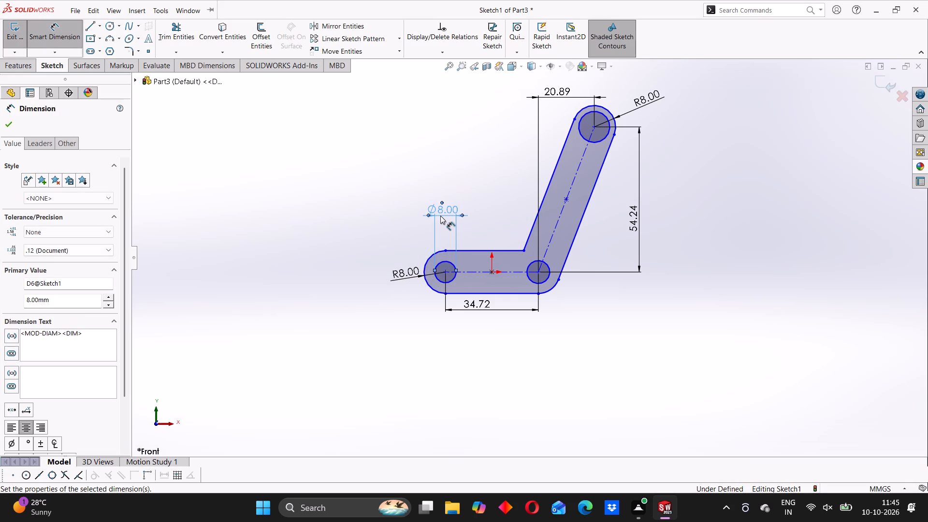
Apply an Equal relation to the three hole circles of the link.
left_click(71, 31)
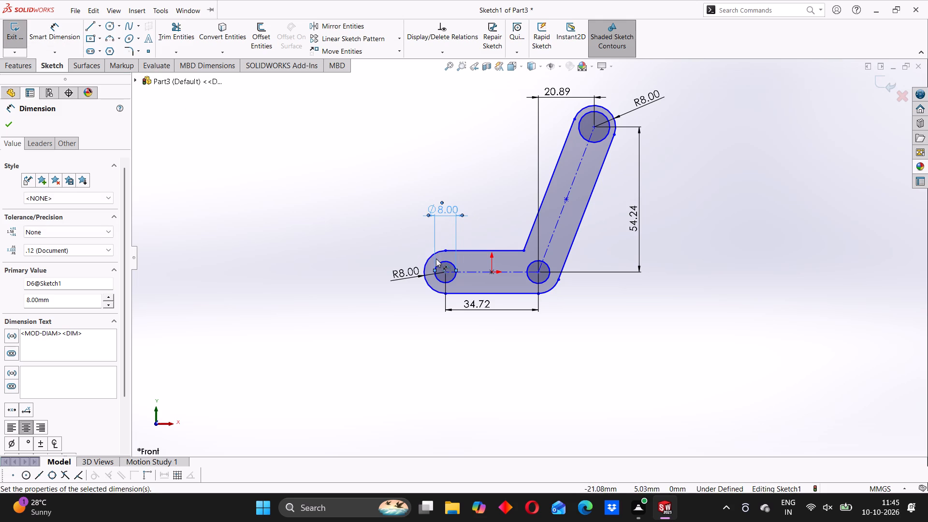
left_click(439, 260)
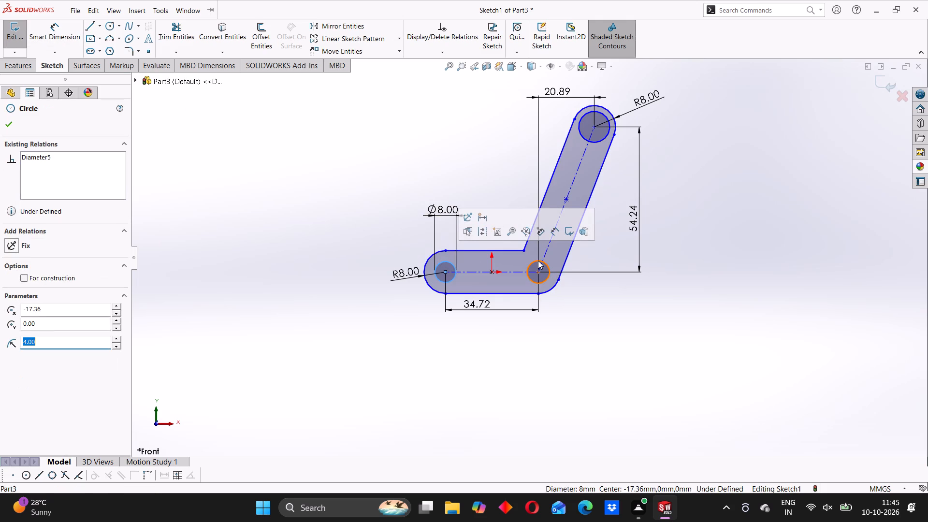
left_click(536, 259, "ctrl")
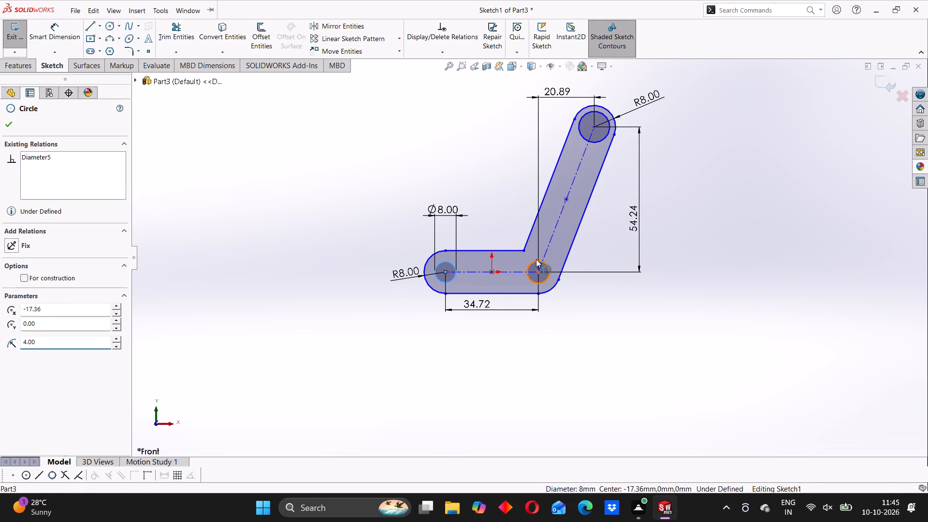
left_click(605, 135, "ctrl")
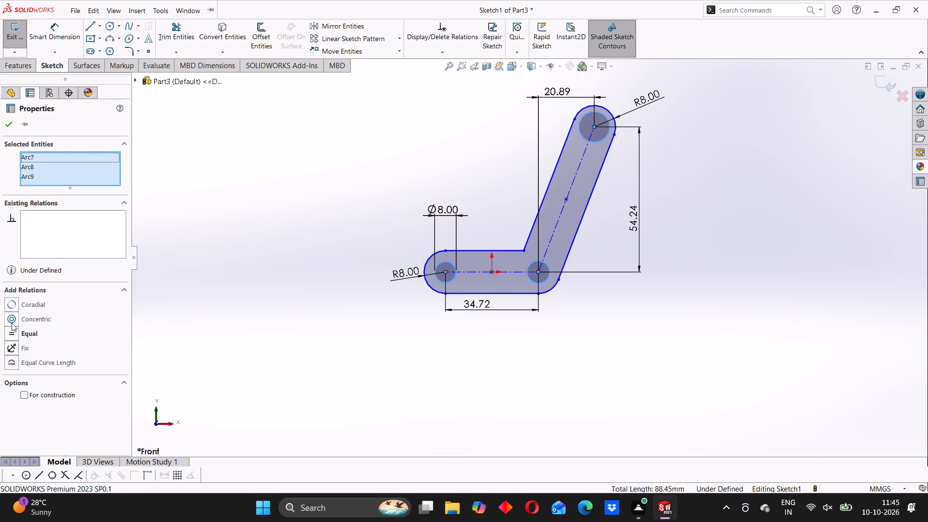
left_click(12, 334)
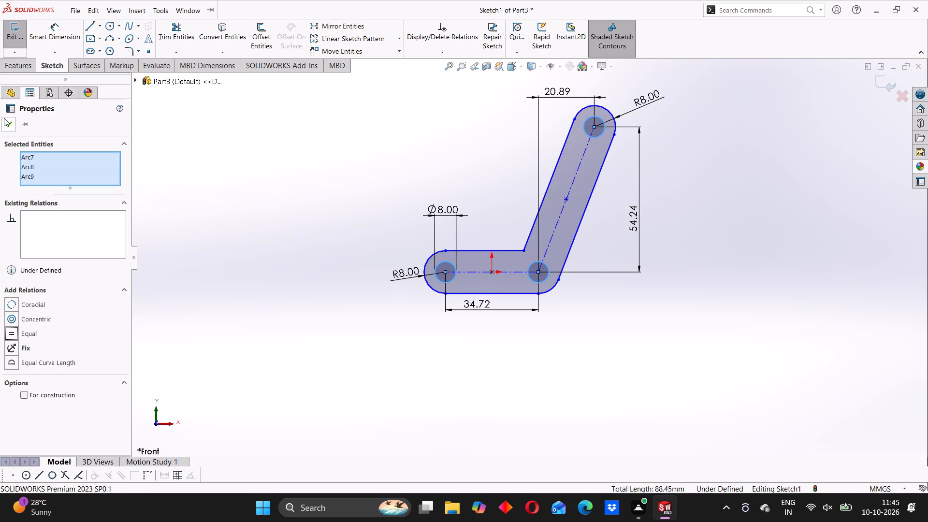
left_click(8, 125)
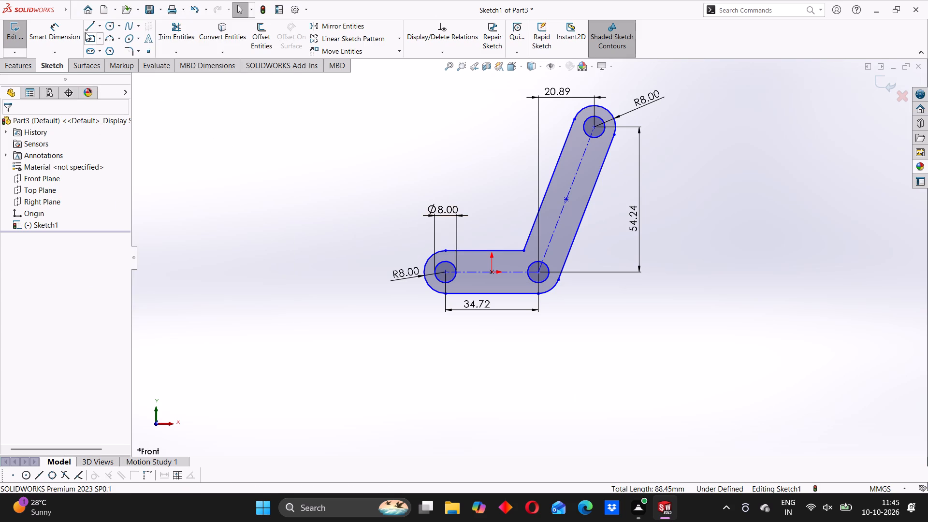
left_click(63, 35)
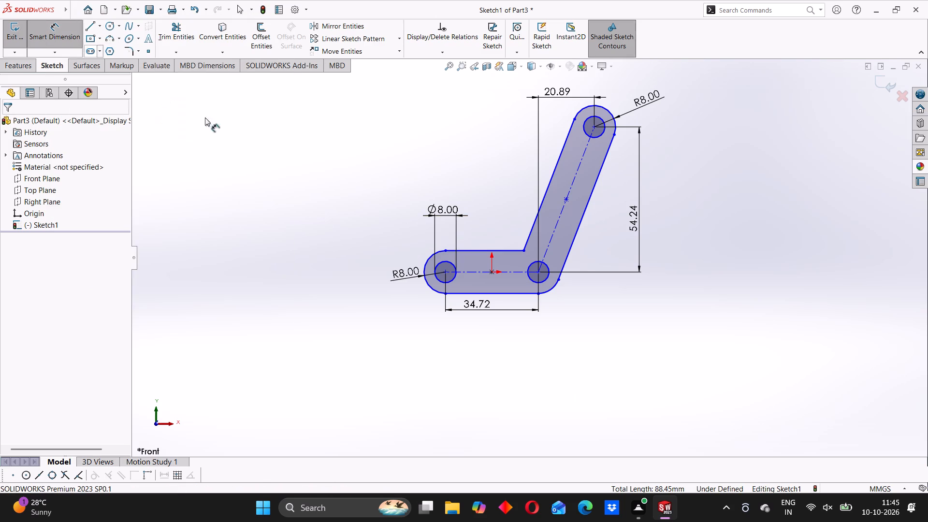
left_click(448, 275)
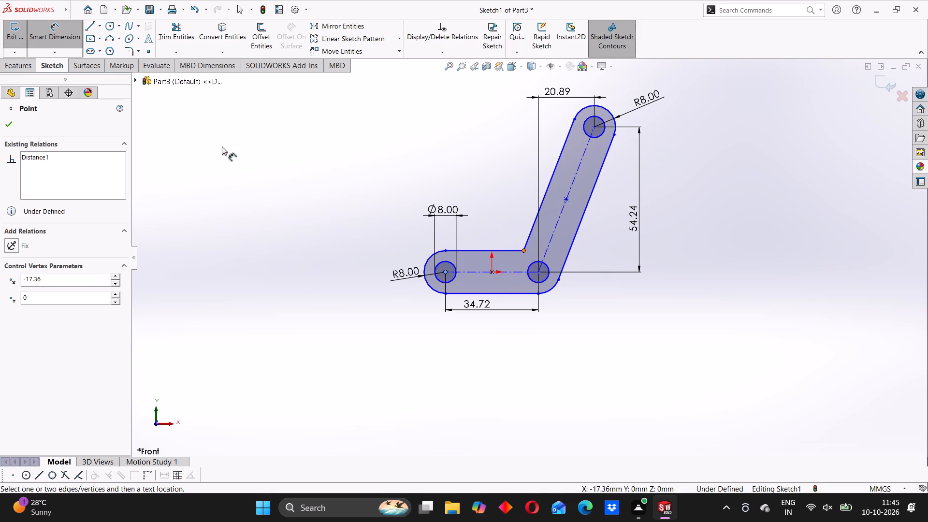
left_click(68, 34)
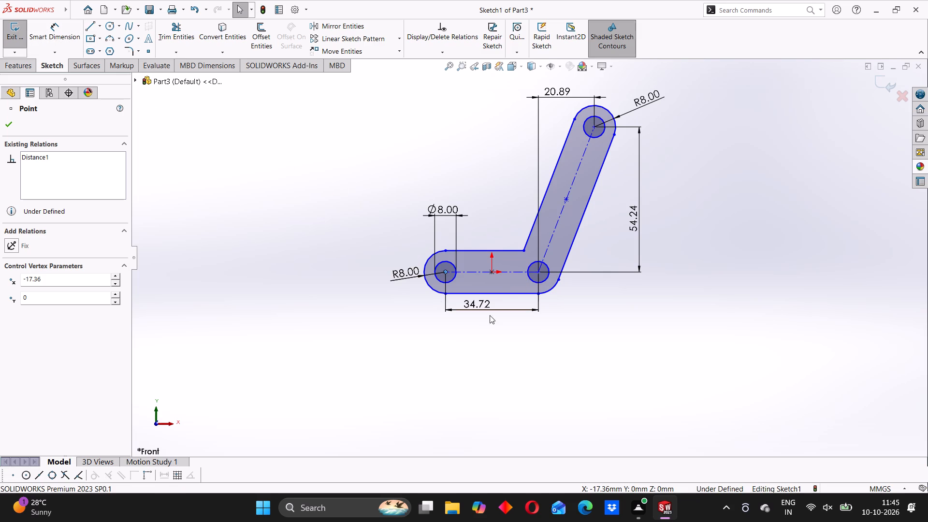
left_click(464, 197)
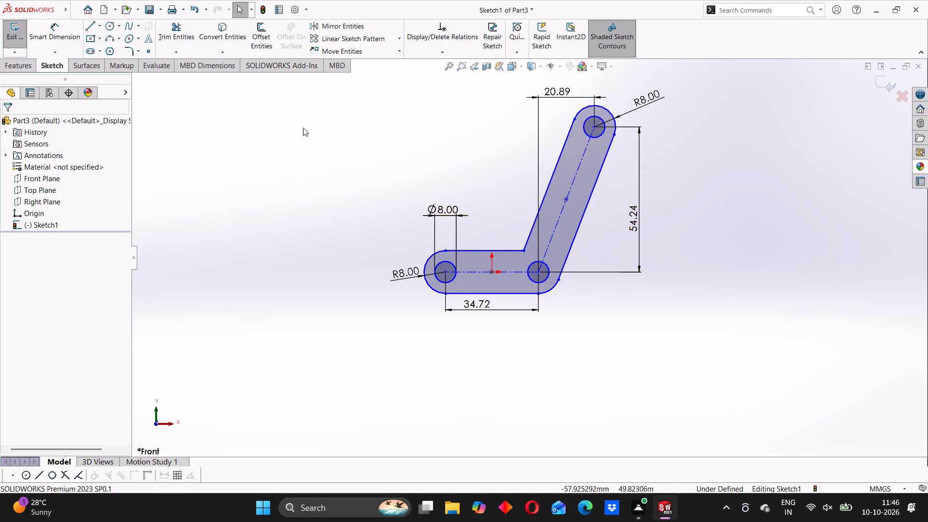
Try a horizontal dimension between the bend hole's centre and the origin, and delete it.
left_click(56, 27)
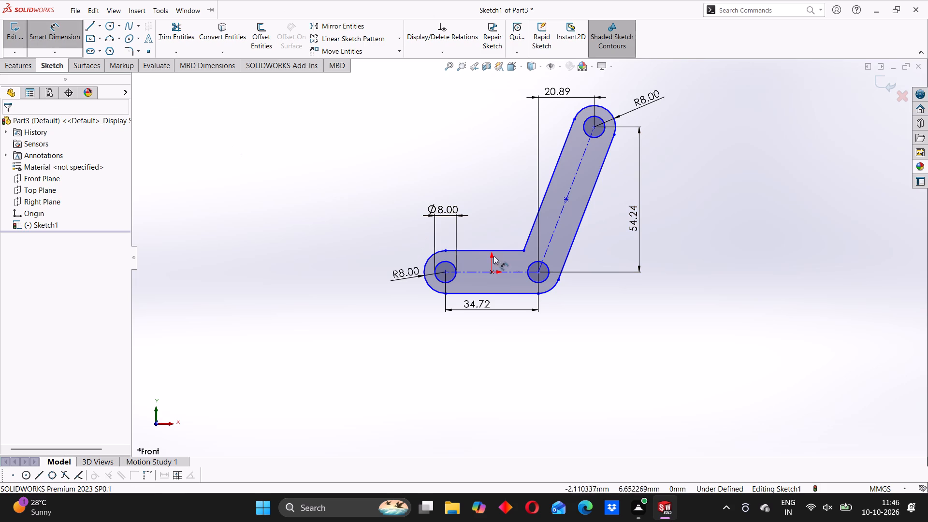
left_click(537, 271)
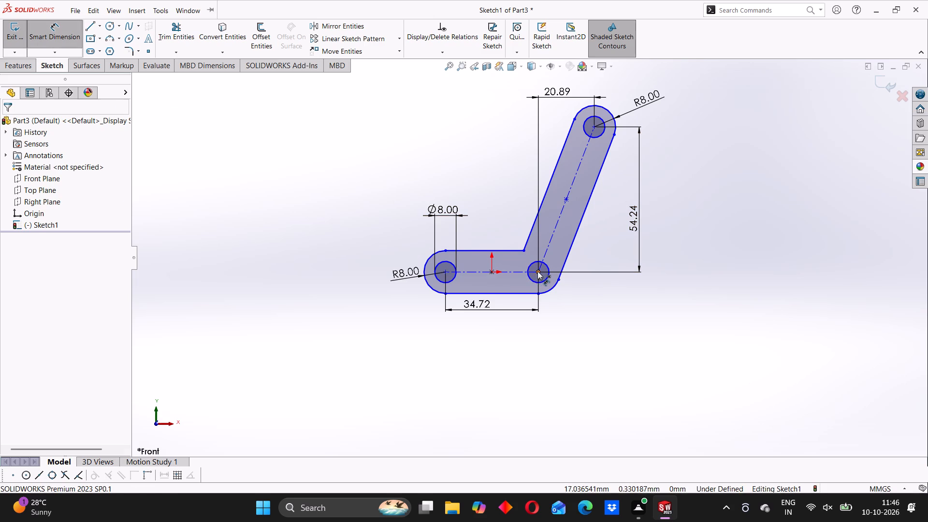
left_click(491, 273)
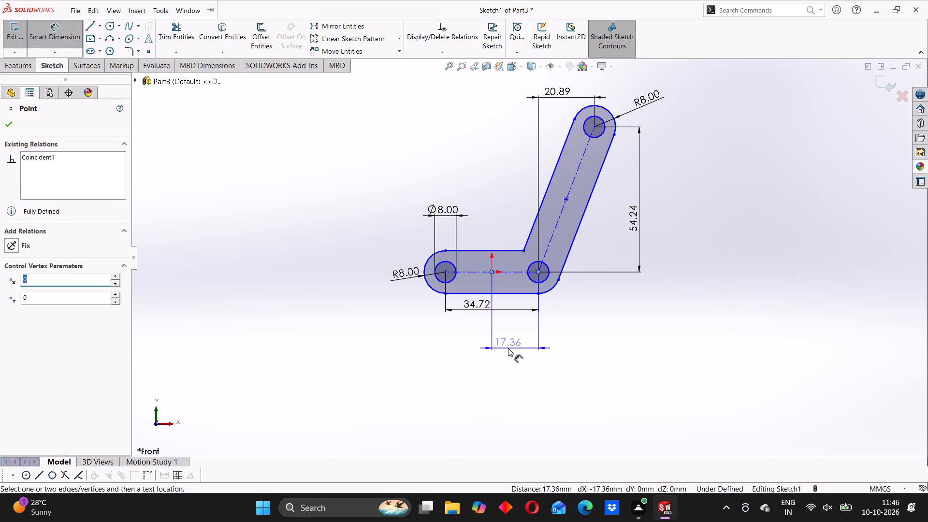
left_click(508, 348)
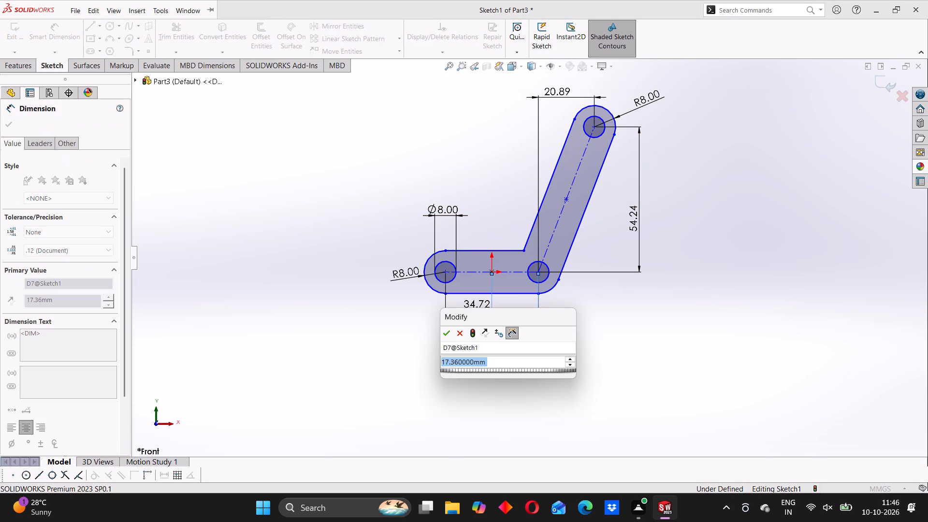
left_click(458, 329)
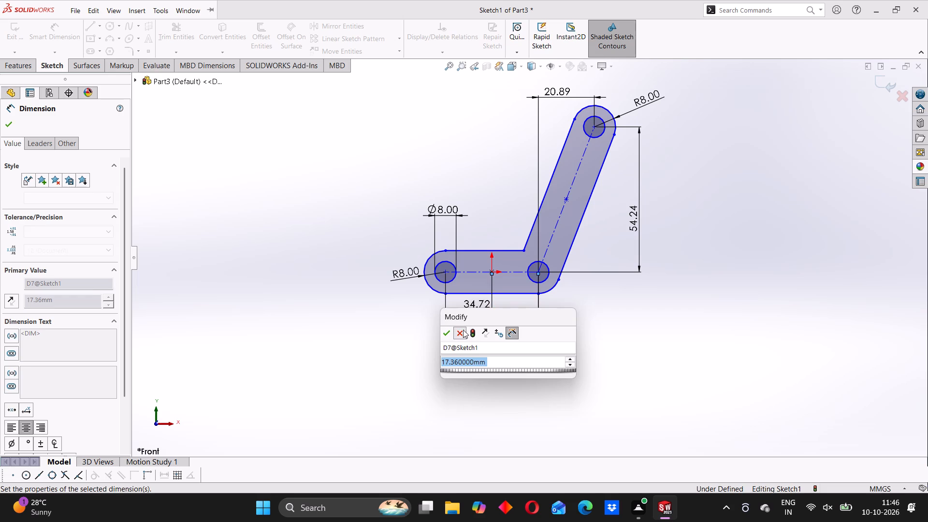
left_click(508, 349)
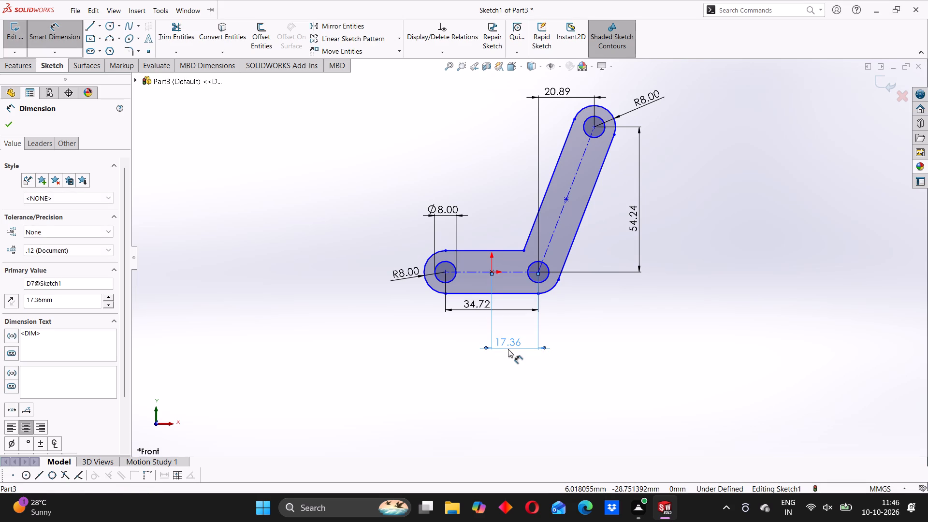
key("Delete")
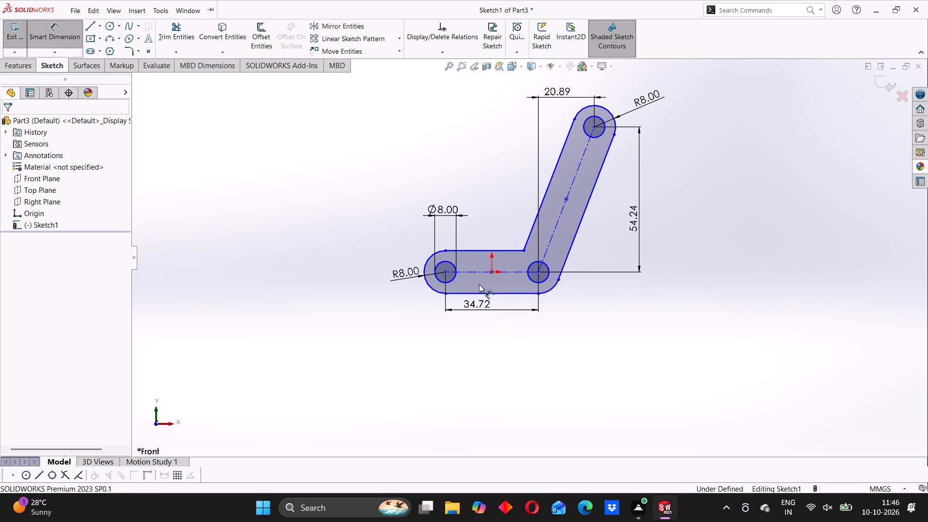
Apply a Horizontal relation between the centres of the horizontal arm's two holes.
left_click(58, 46)
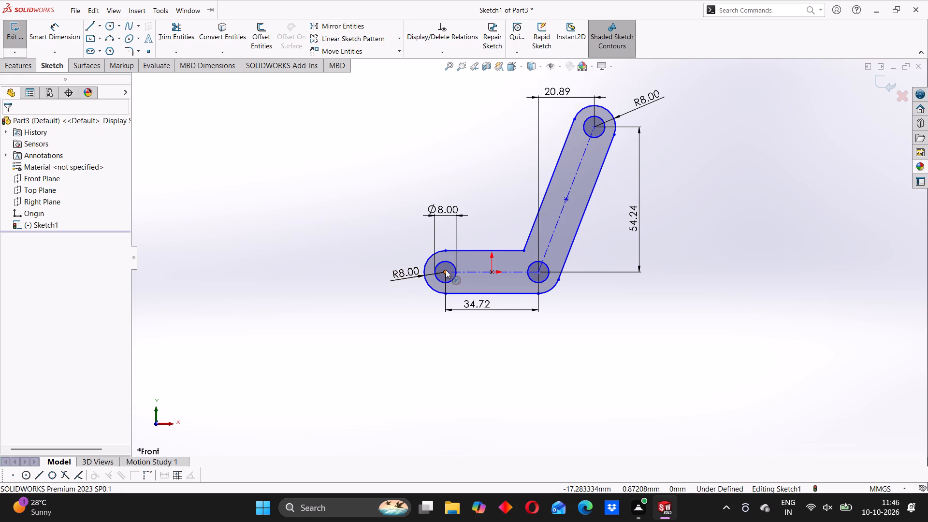
left_click(446, 270)
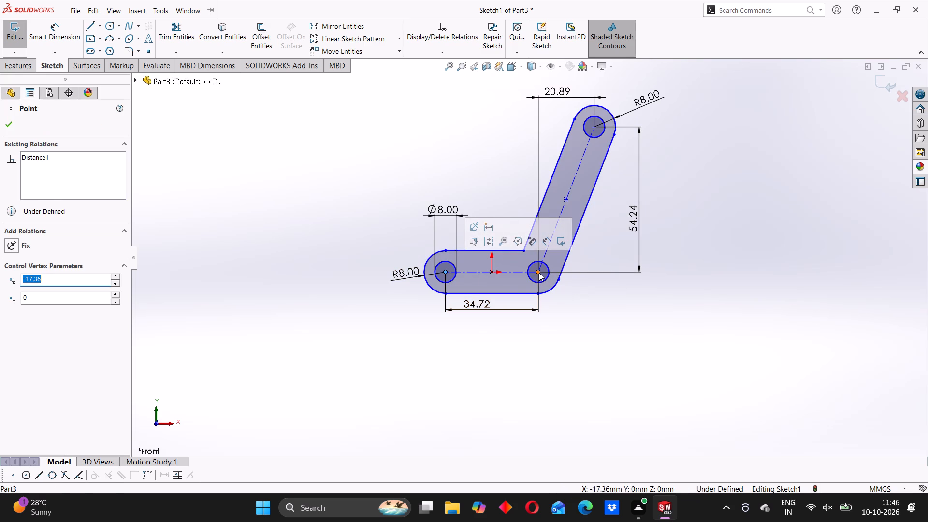
left_click(539, 273, "ctrl")
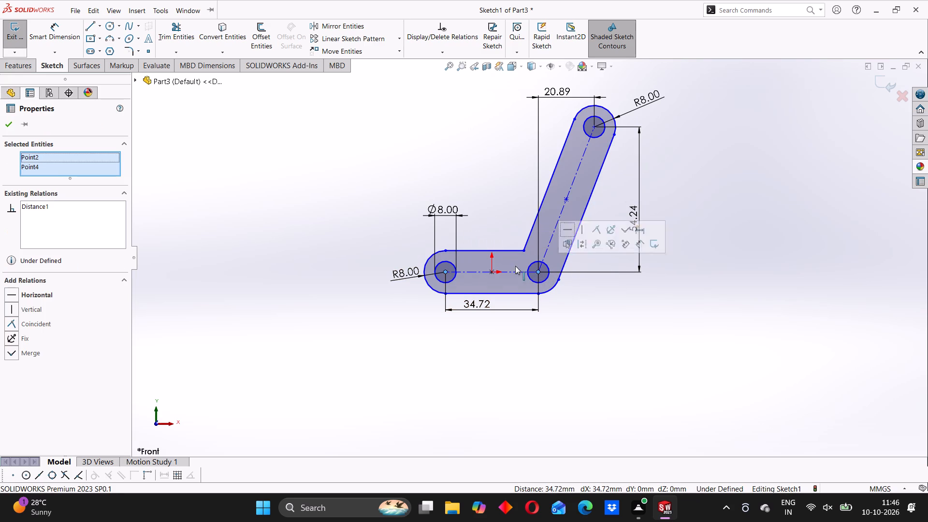
left_click(10, 294)
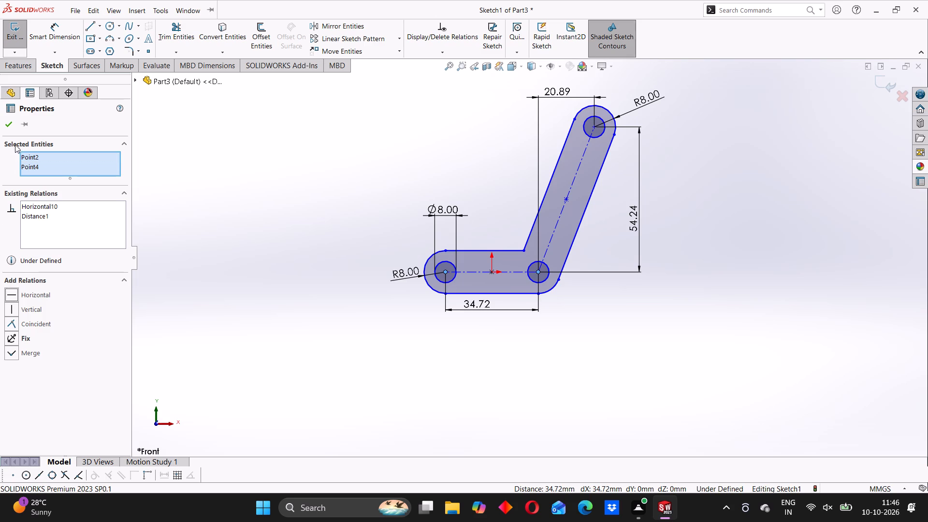
left_click(14, 128)
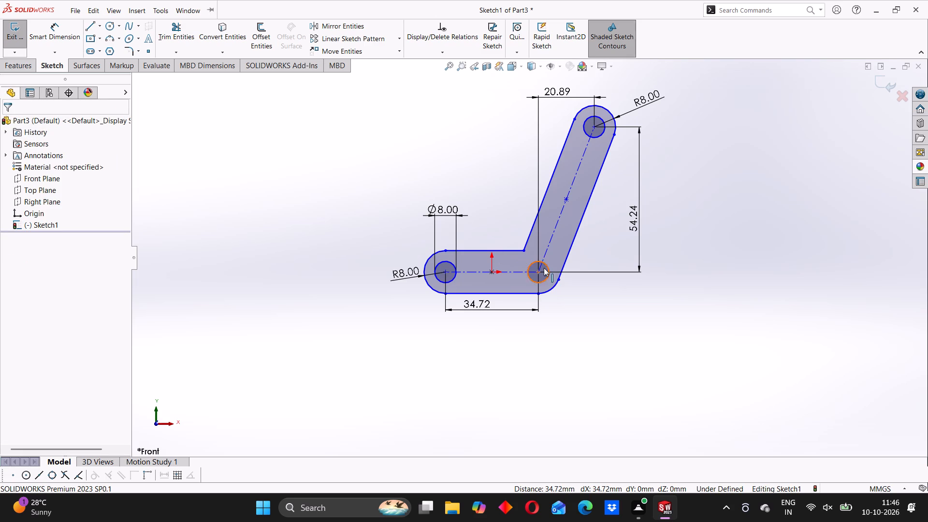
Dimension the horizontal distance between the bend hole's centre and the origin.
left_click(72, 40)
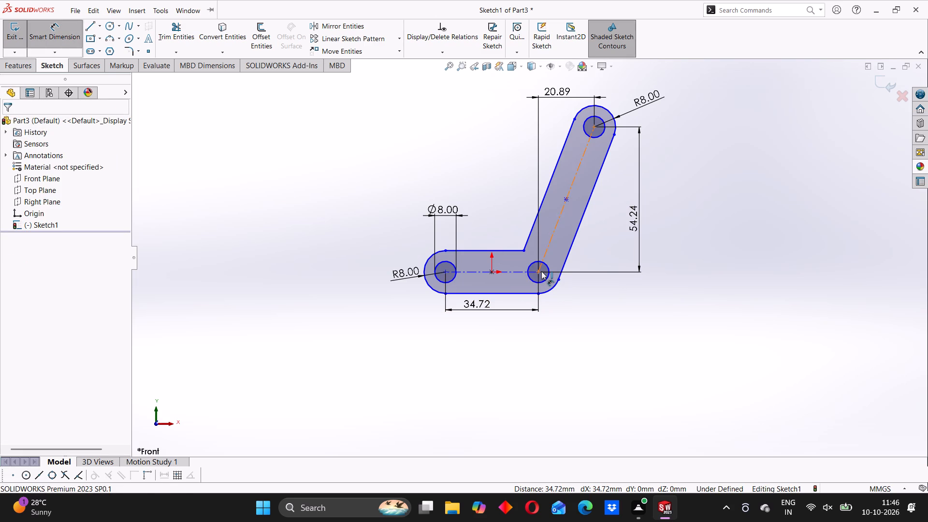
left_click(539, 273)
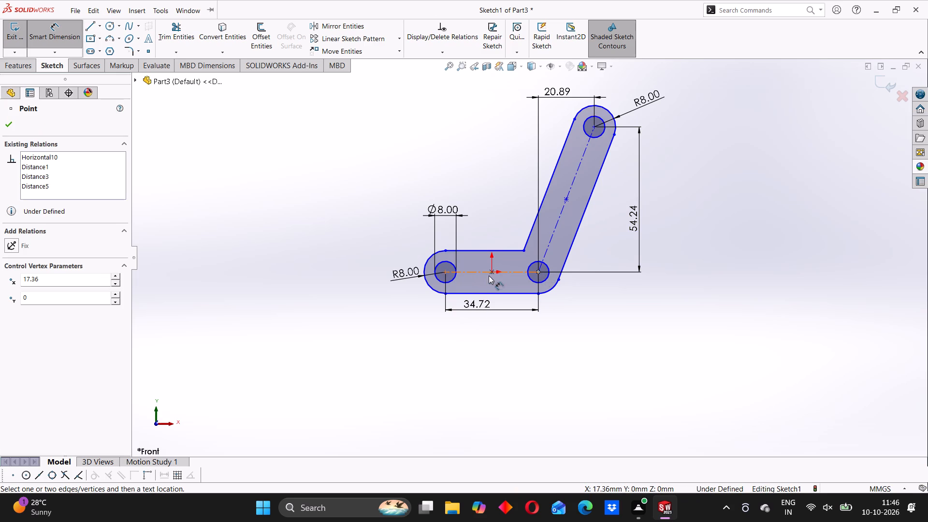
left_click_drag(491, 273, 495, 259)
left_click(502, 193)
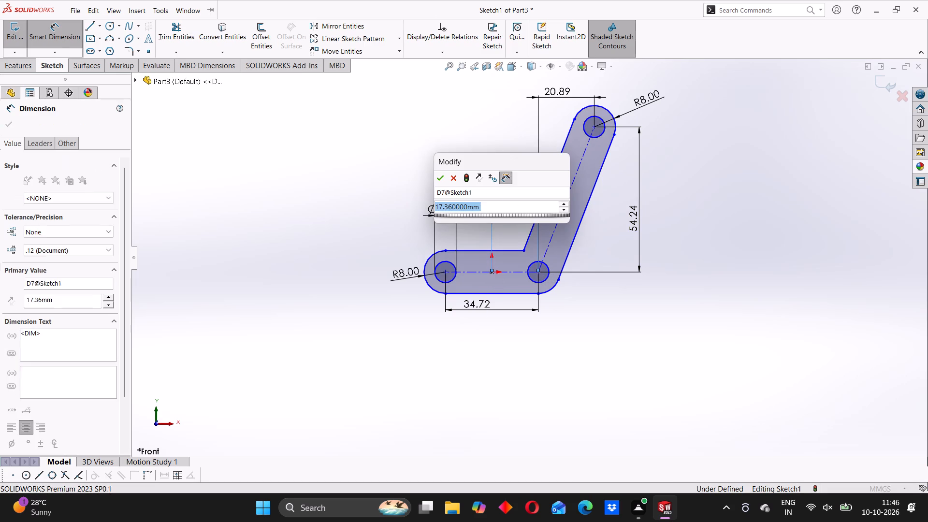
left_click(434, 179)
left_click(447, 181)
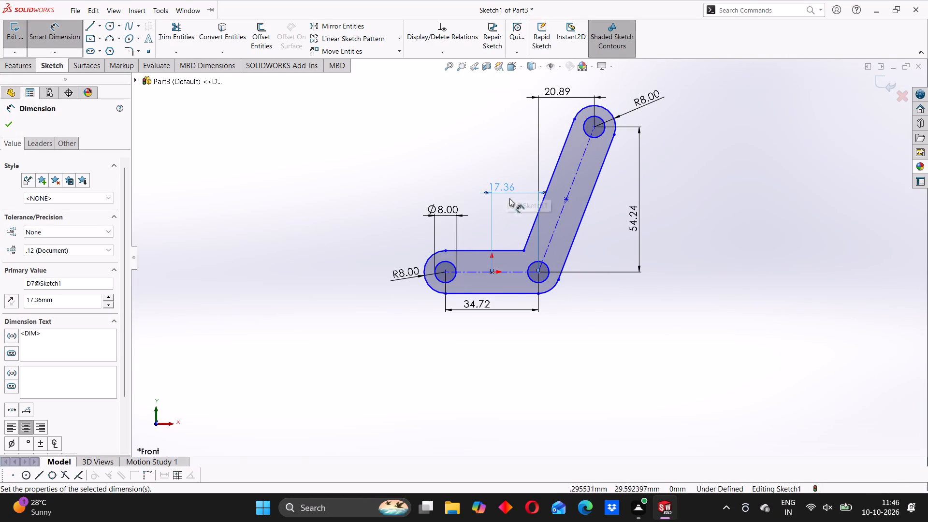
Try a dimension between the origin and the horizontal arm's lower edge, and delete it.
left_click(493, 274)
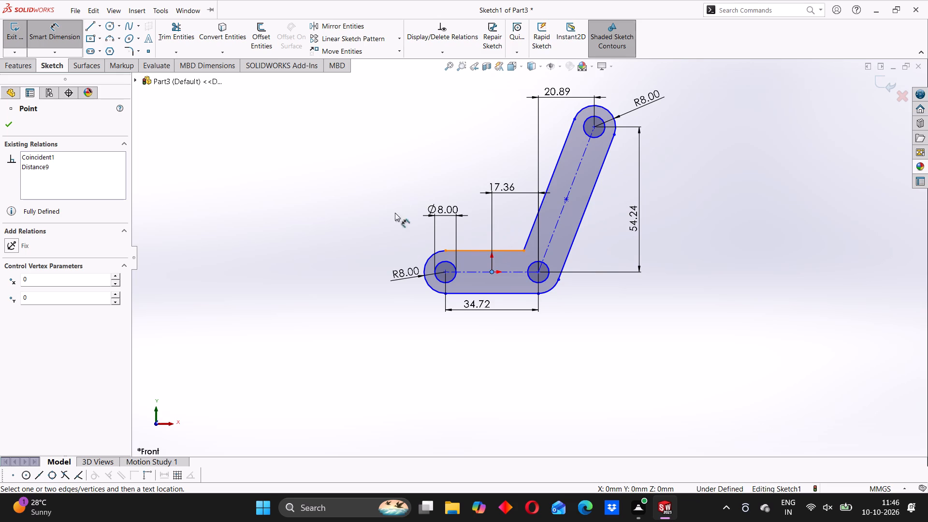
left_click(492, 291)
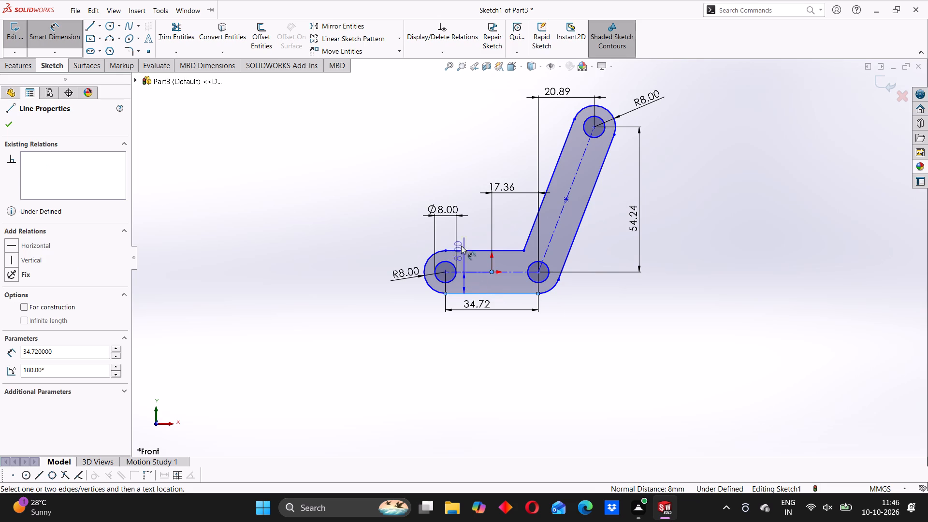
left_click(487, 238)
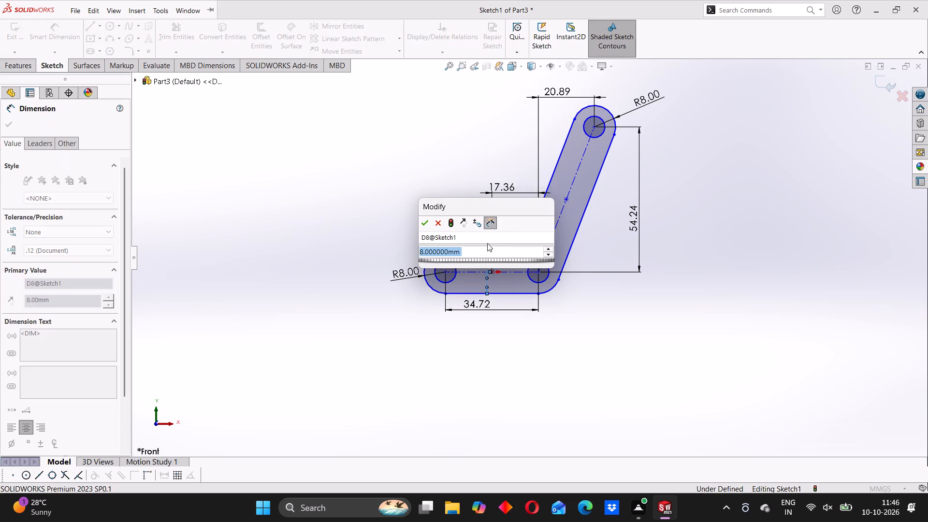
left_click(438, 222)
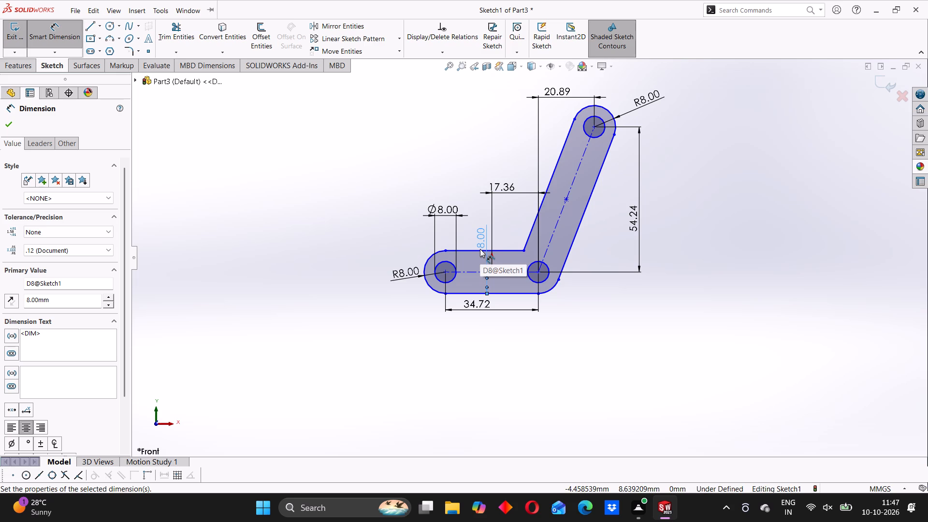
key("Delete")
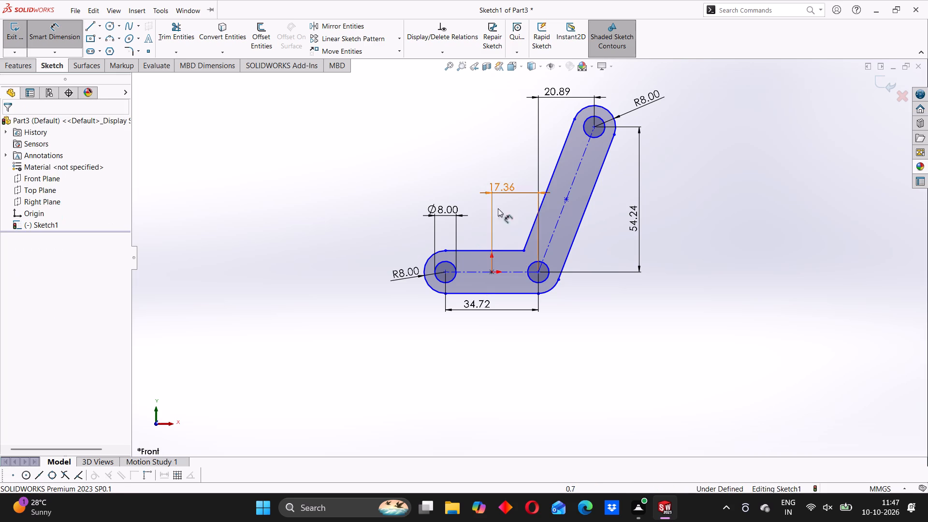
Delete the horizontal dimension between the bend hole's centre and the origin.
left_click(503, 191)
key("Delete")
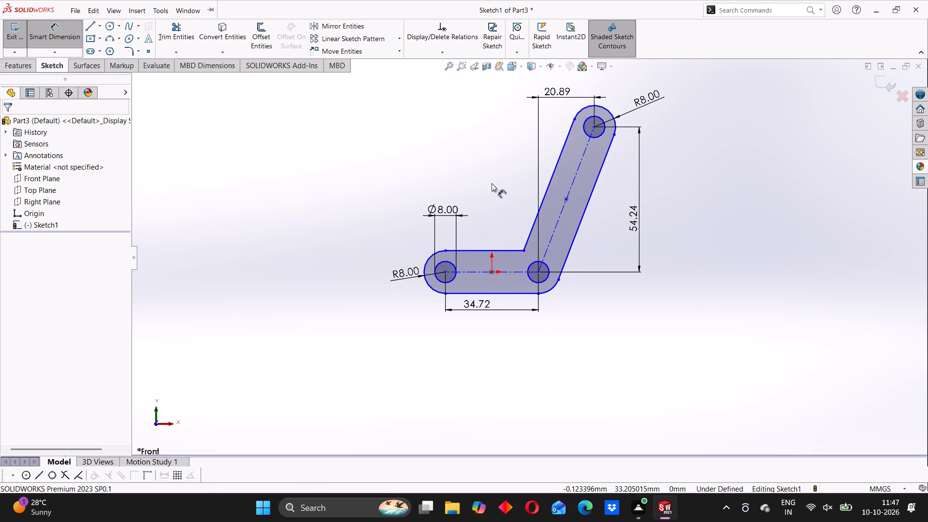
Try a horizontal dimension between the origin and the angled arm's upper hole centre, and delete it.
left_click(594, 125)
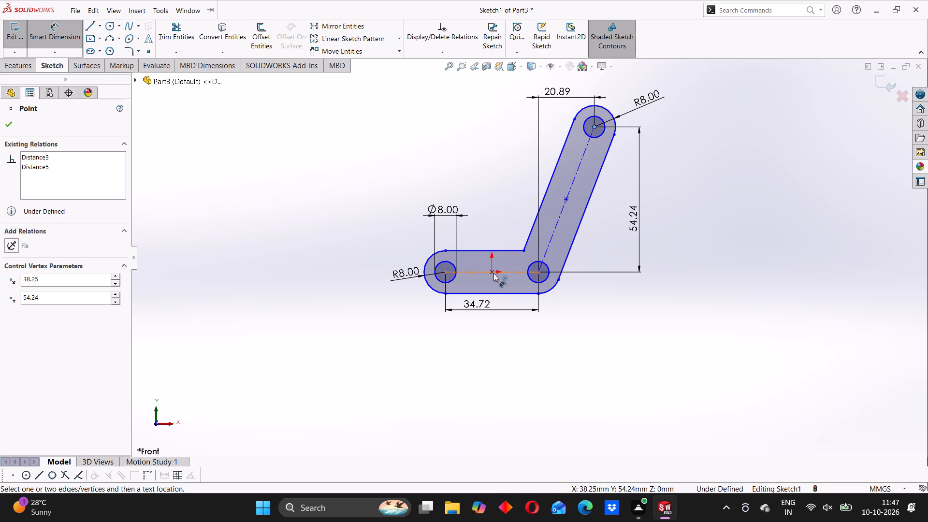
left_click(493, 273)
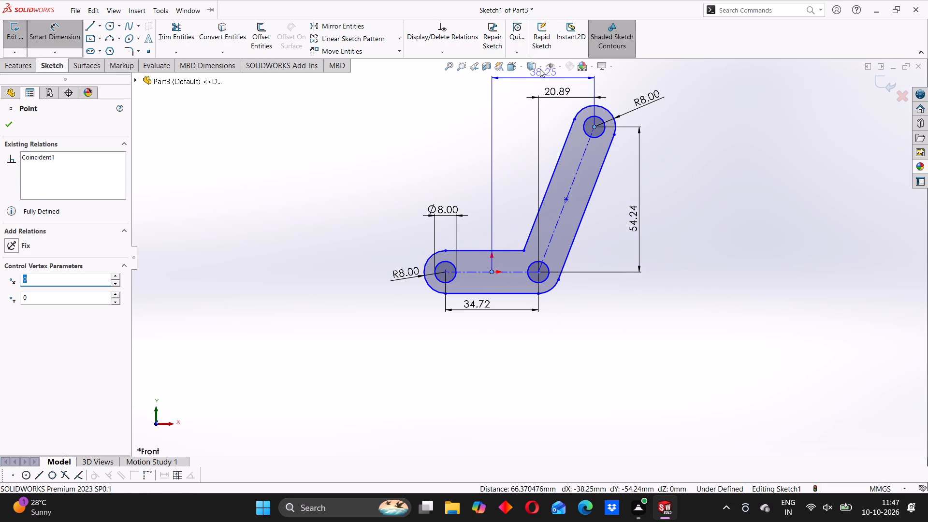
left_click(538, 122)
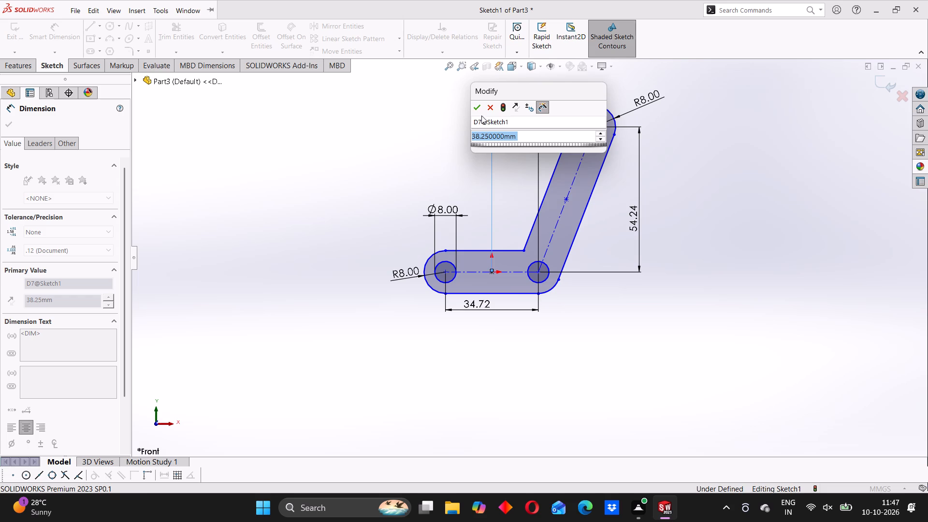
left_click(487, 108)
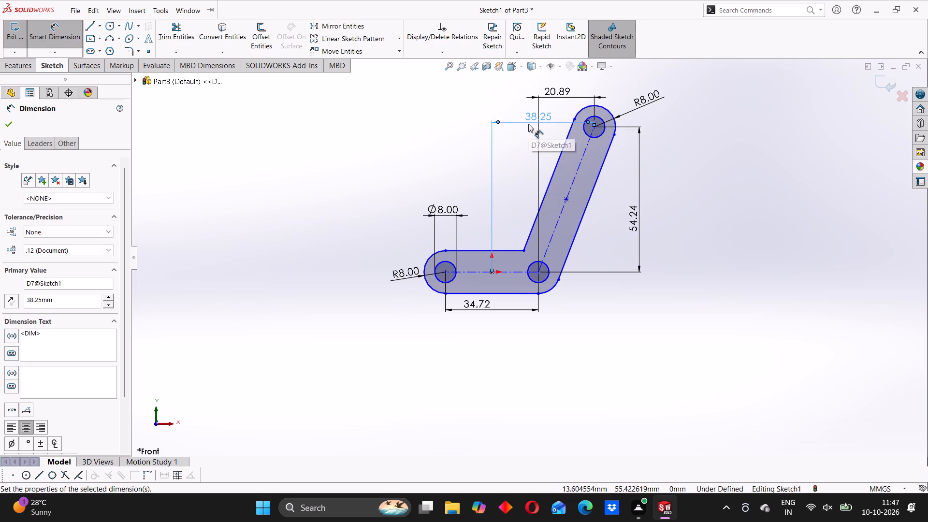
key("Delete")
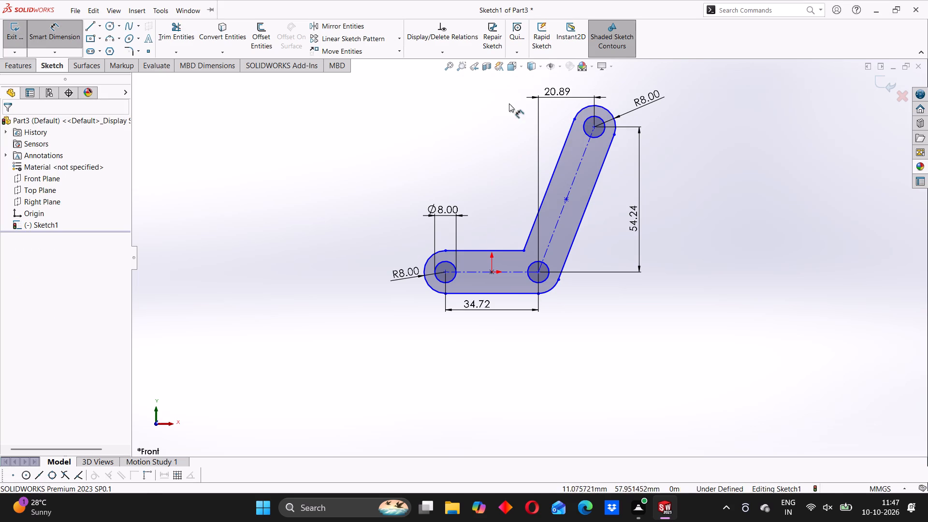
Run Fully Define Sketch on all entities in the link sketch, with relations and dimensions included.
left_click(447, 52)
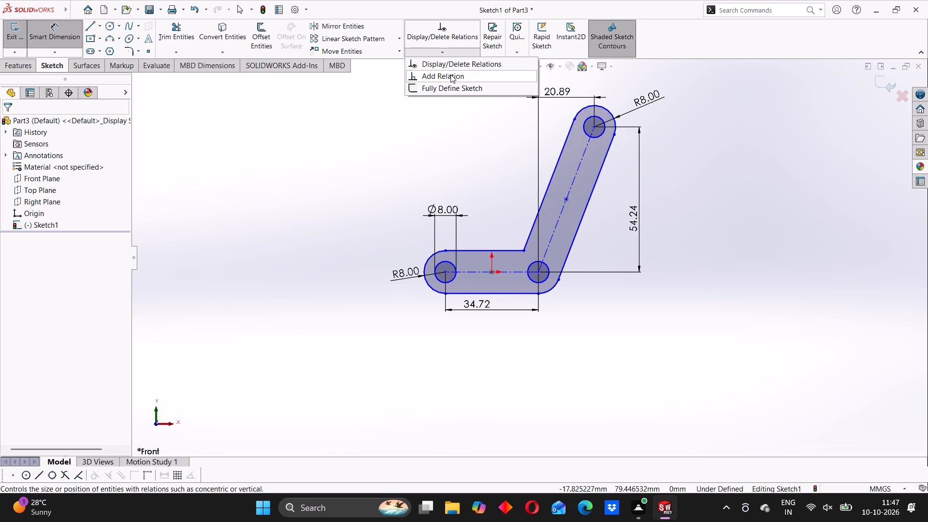
left_click(455, 89)
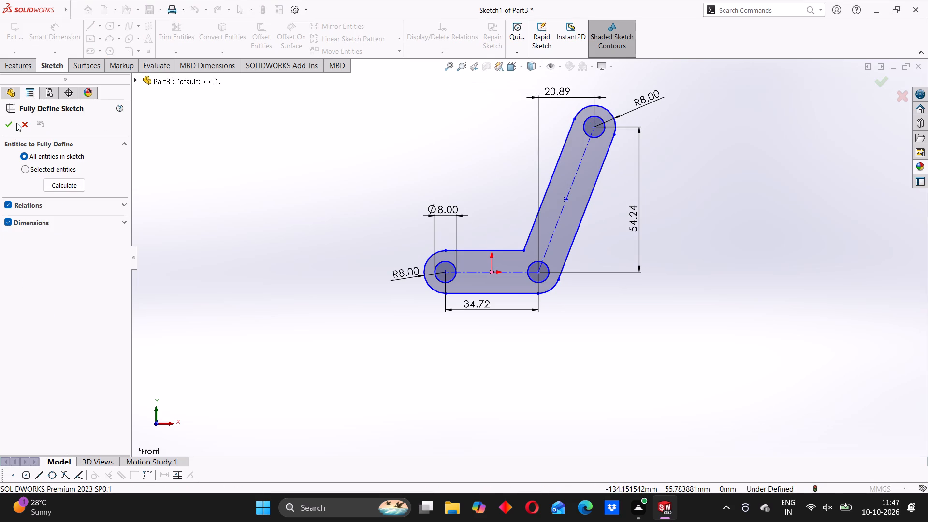
left_click(6, 119)
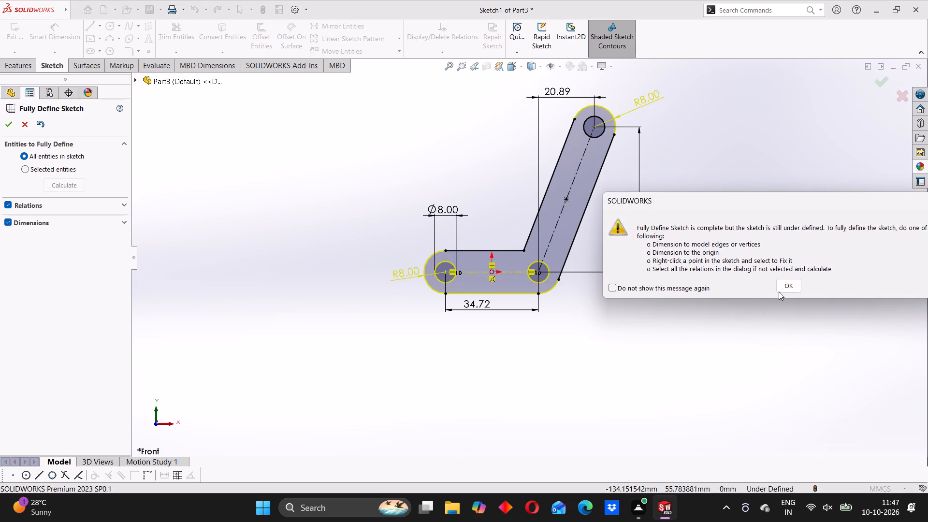
left_click(781, 285)
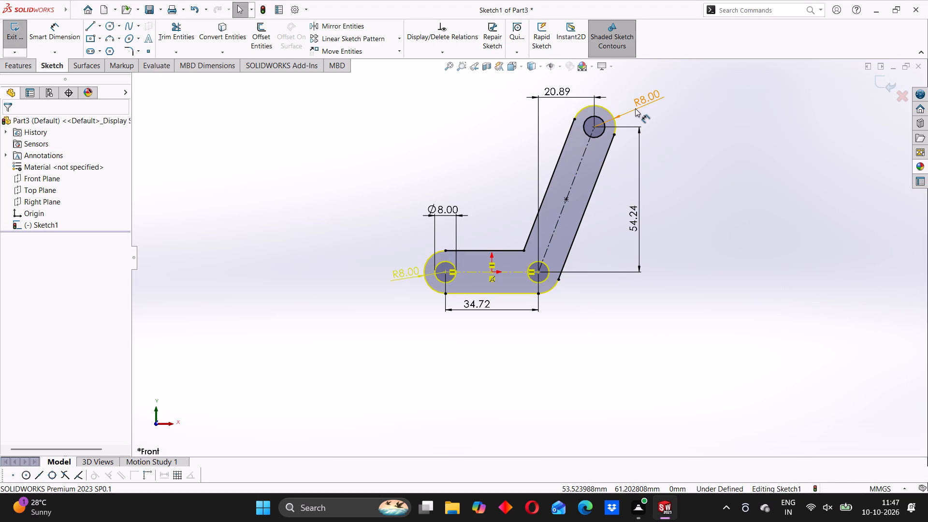
Delete the R8 radius dimension on the angled arm's upper end arc and run Fully Define Sketch on all entities.
left_click(635, 108)
key("Delete")
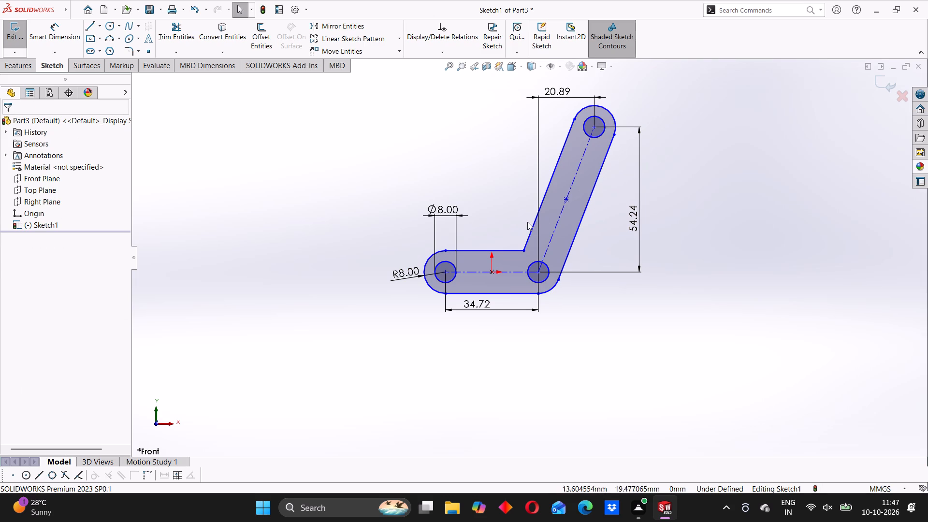
left_click(457, 55)
left_click(455, 91)
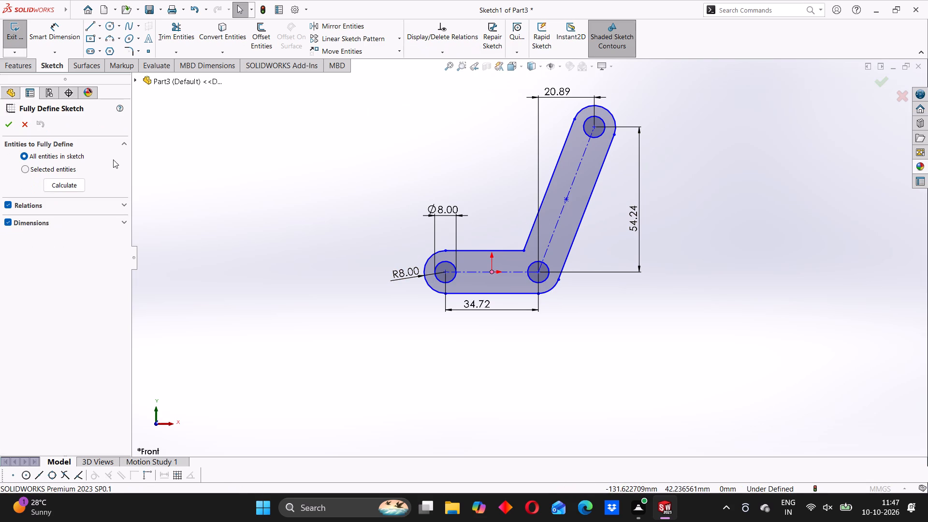
left_click(15, 124)
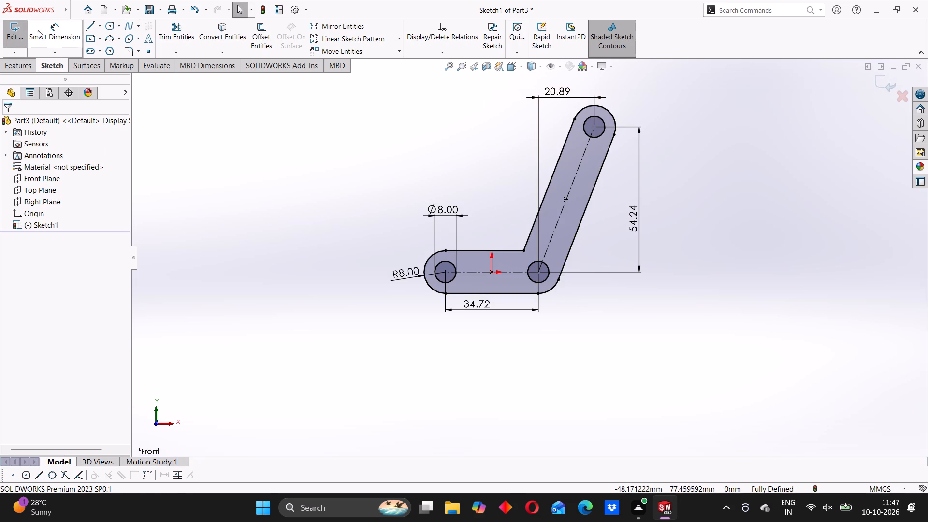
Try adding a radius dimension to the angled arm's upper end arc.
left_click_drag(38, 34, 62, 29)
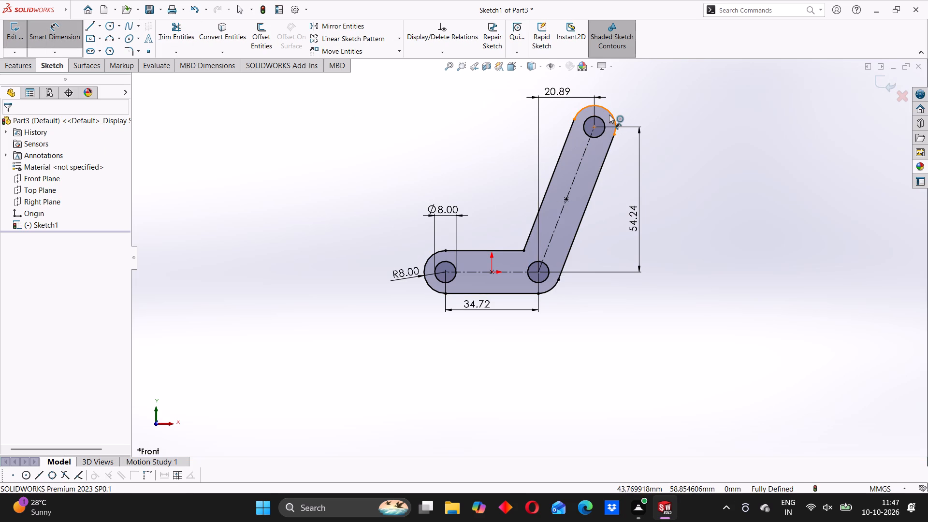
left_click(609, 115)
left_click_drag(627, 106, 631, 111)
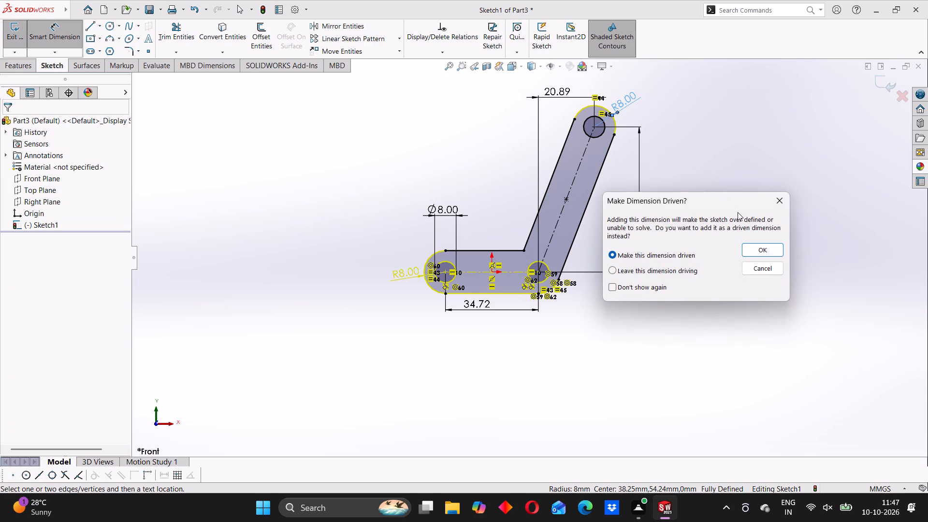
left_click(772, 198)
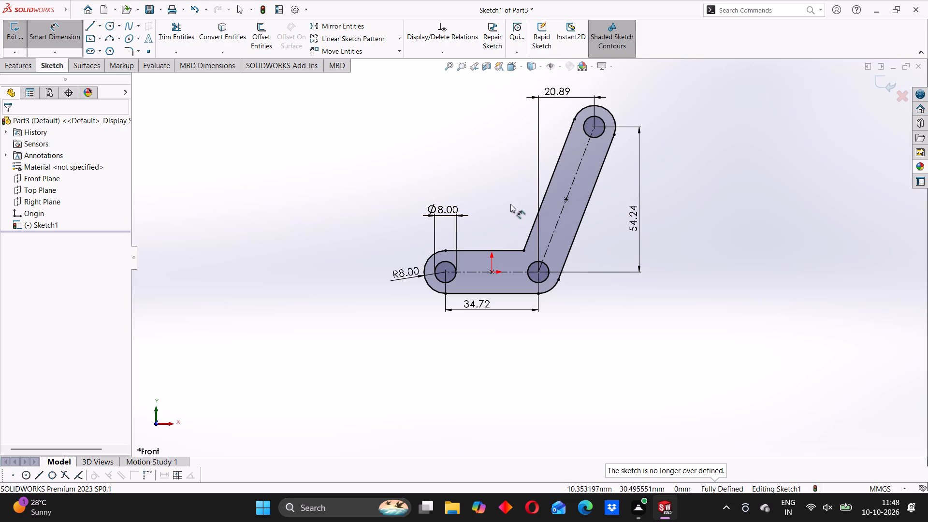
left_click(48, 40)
Extrude the bent link profile 25 mm with the Mid Plane end condition, leaving the three holes open.
left_click(21, 63)
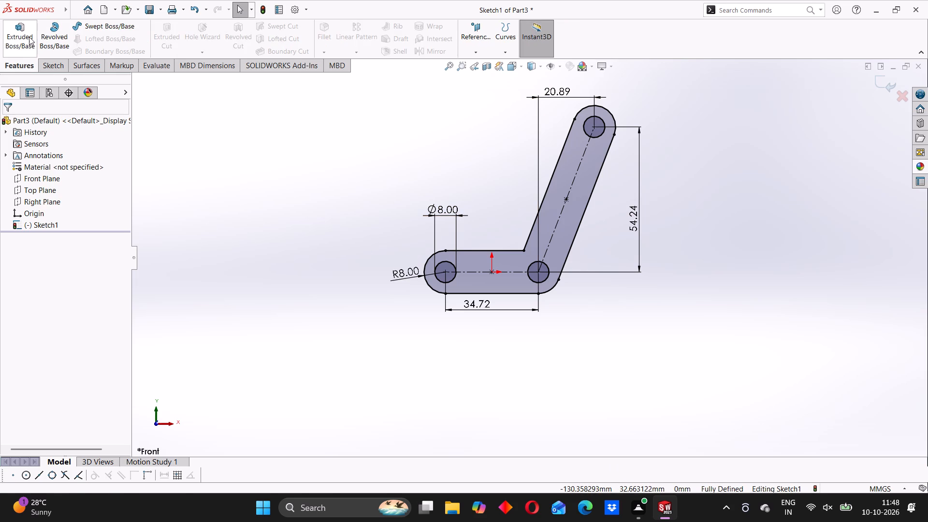
left_click(29, 37)
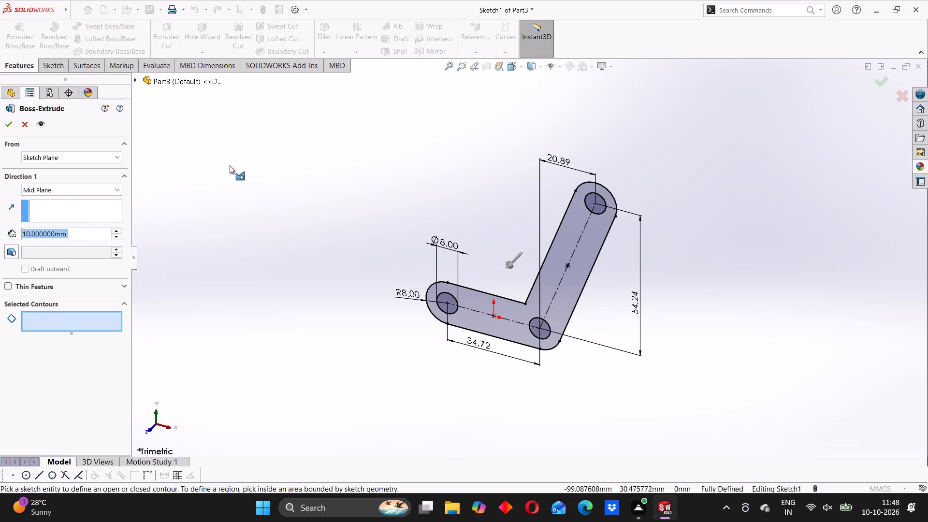
type("25")
key("Return")
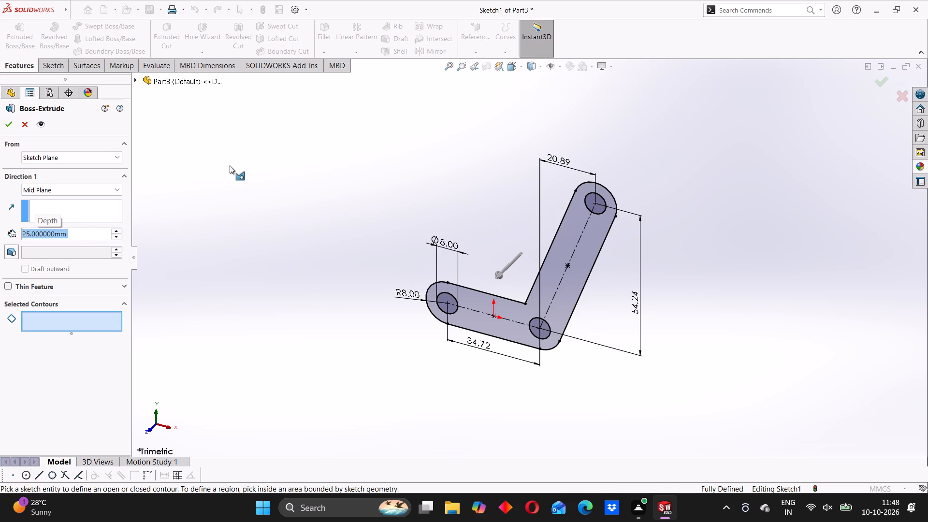
left_click(564, 265)
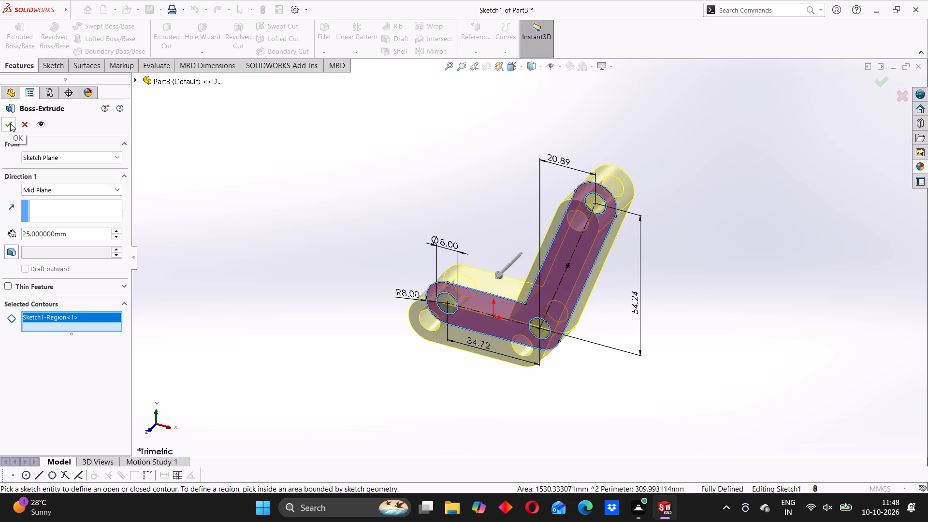
left_click(10, 123)
Start a sketch on the flat upper face of the link's horizontal arm.
middle_click_drag(531, 319, 446, 376)
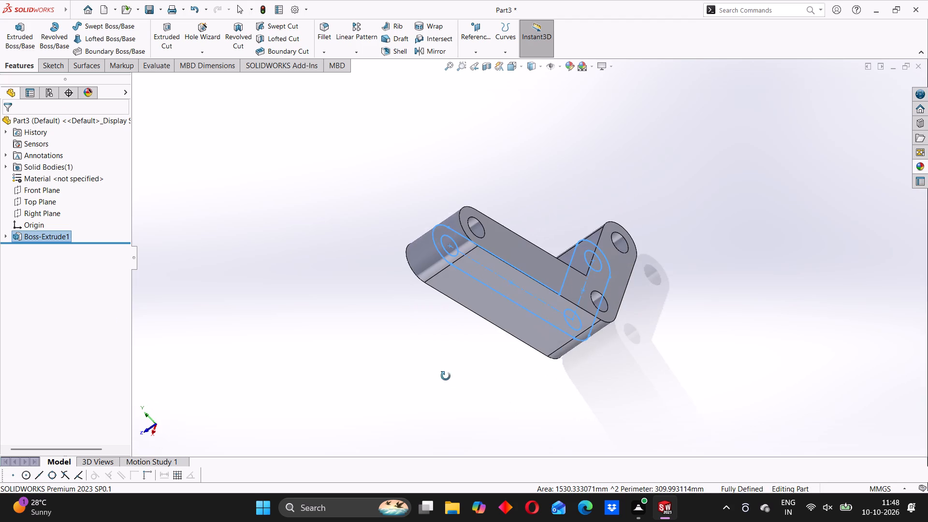
middle_click_drag(446, 376, 445, 376)
middle_click_drag(420, 332, 507, 303)
left_click(347, 212)
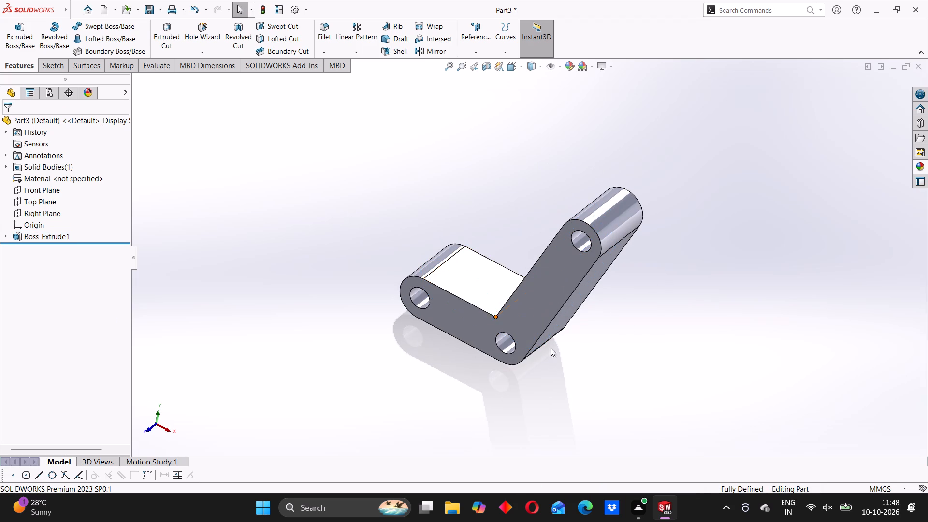
middle_click_drag(591, 348, 637, 255)
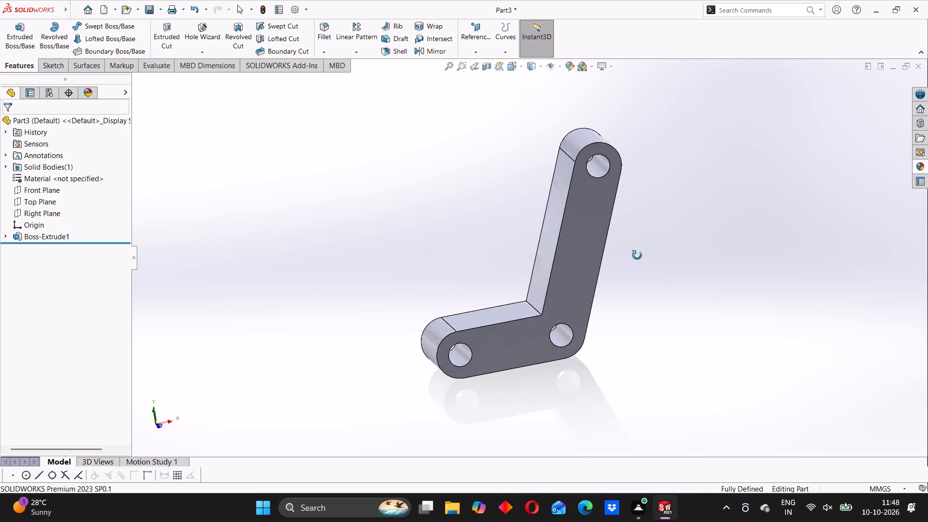
middle_click_drag(637, 255, 588, 312)
scroll(589, 311, "up", 1)
middle_click_drag(570, 274, 602, 254)
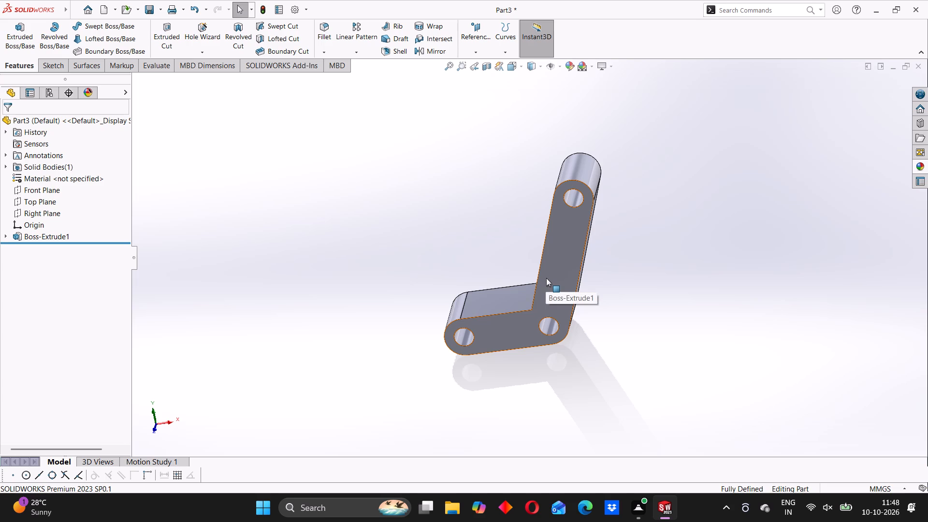
middle_click_drag(546, 278, 588, 330)
left_click(473, 286)
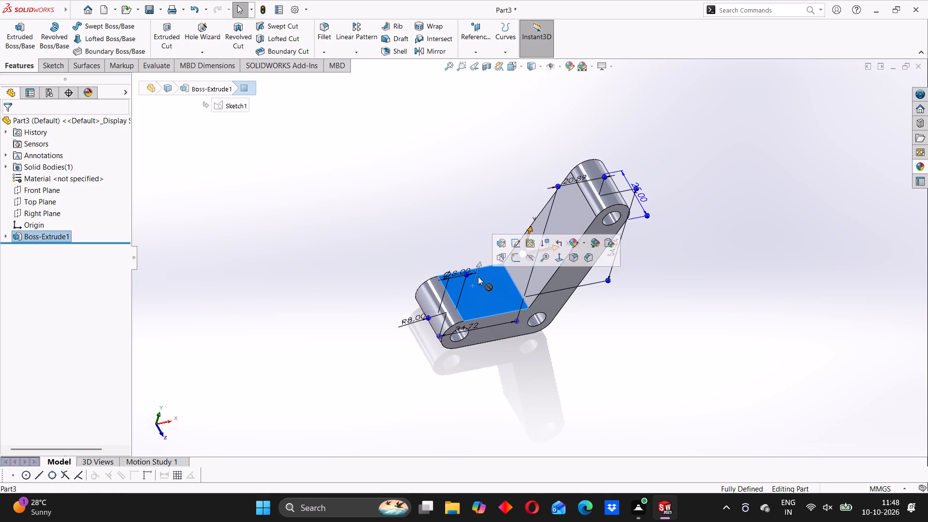
left_click(514, 255)
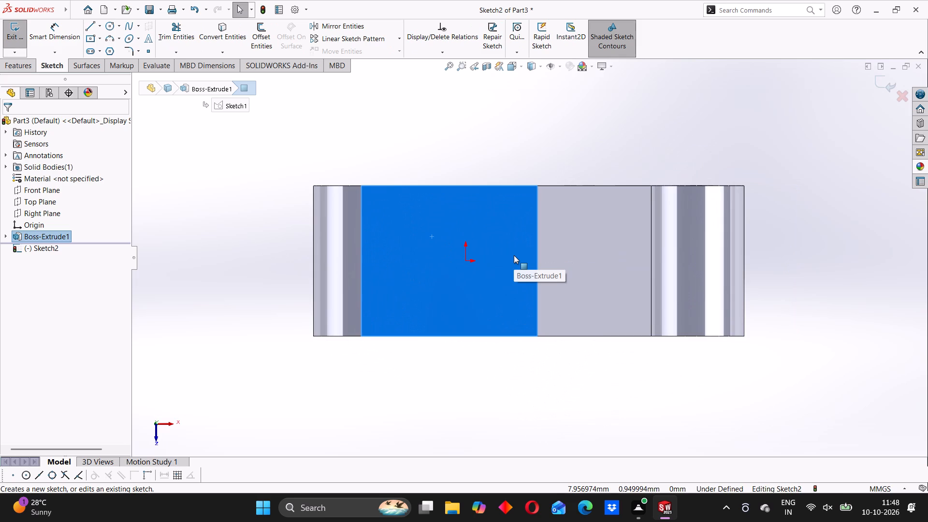
left_click(433, 166)
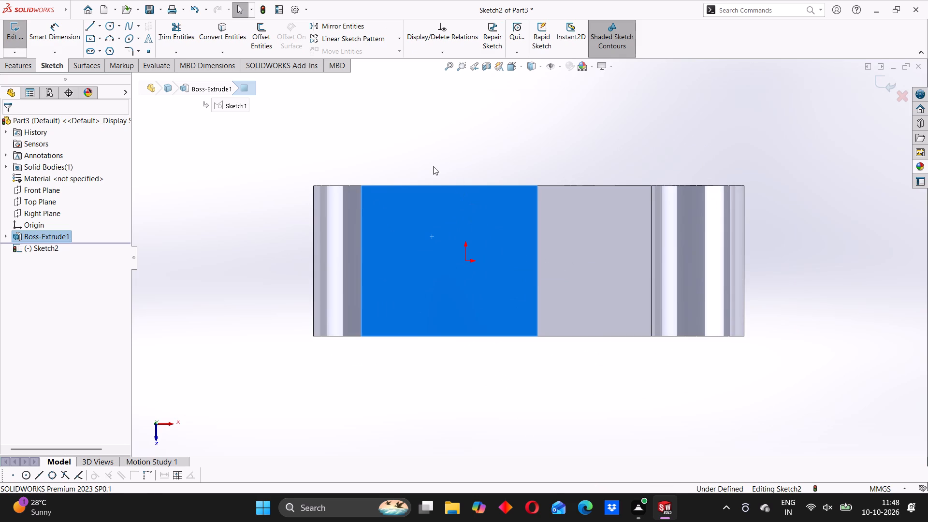
Sketch a centre rectangle about 19.6 by 9.6 mm, level with the origin and reaching the horizontal arm's rounded end.
left_click(101, 36)
left_click(120, 59)
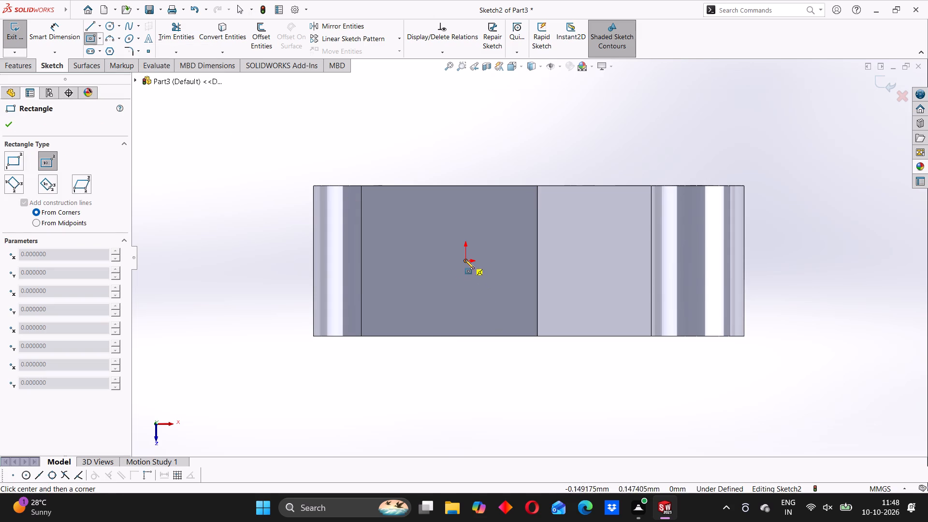
left_click(372, 262)
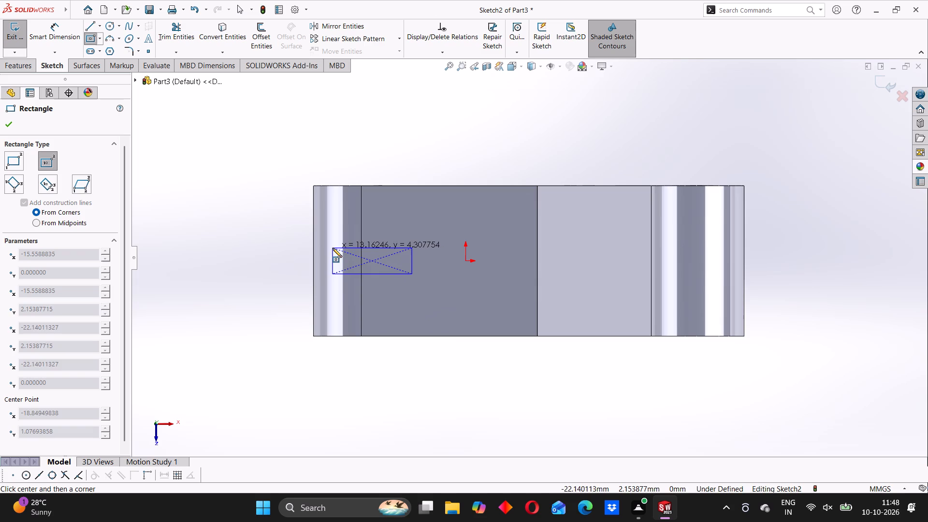
left_click(313, 232)
Dimension the rectangle's short inner side to 5 mm.
left_click(65, 36)
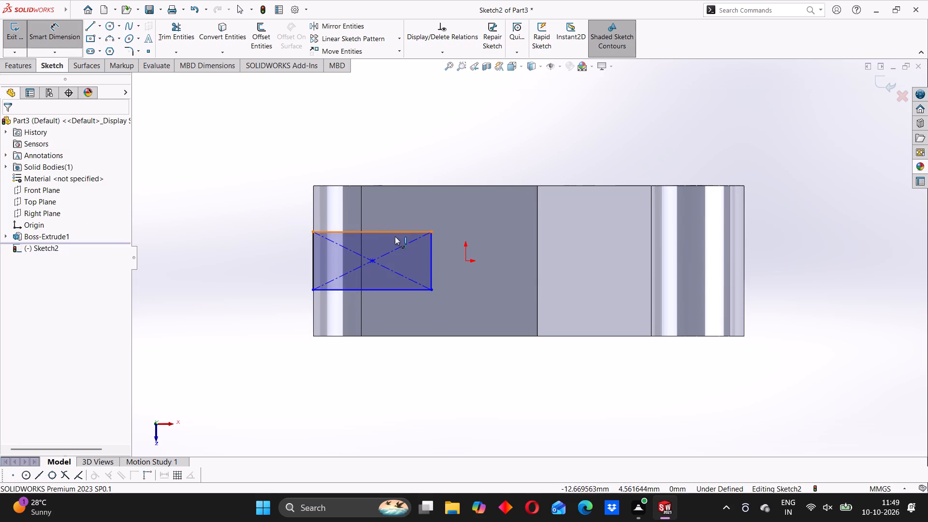
left_click(430, 258)
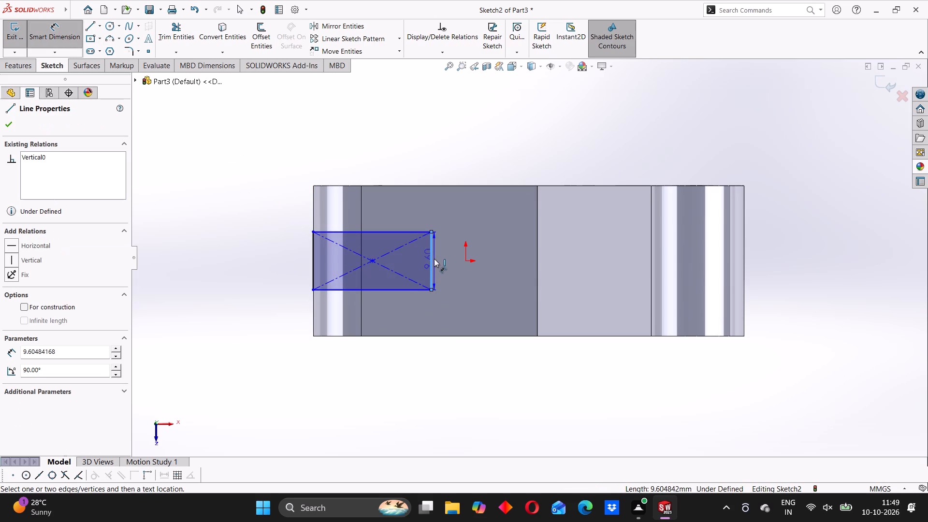
left_click(446, 262)
key("5")
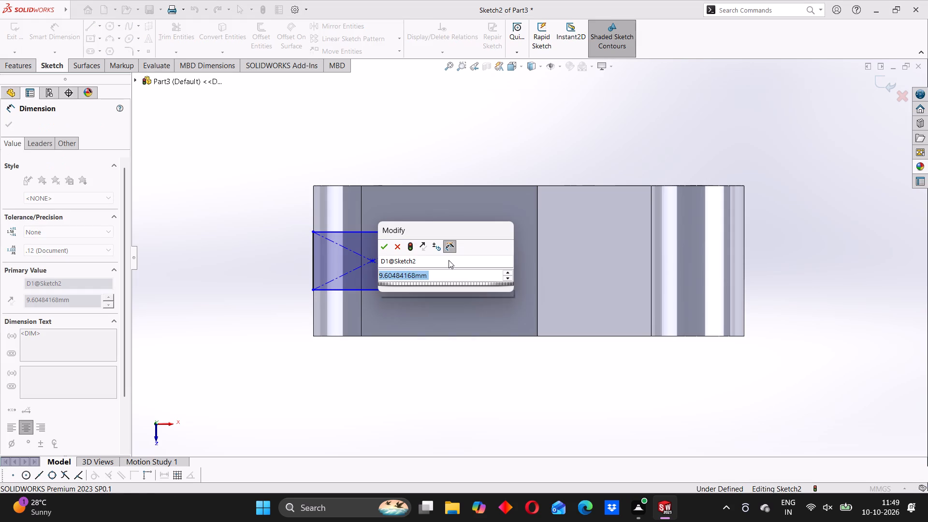
key("Return")
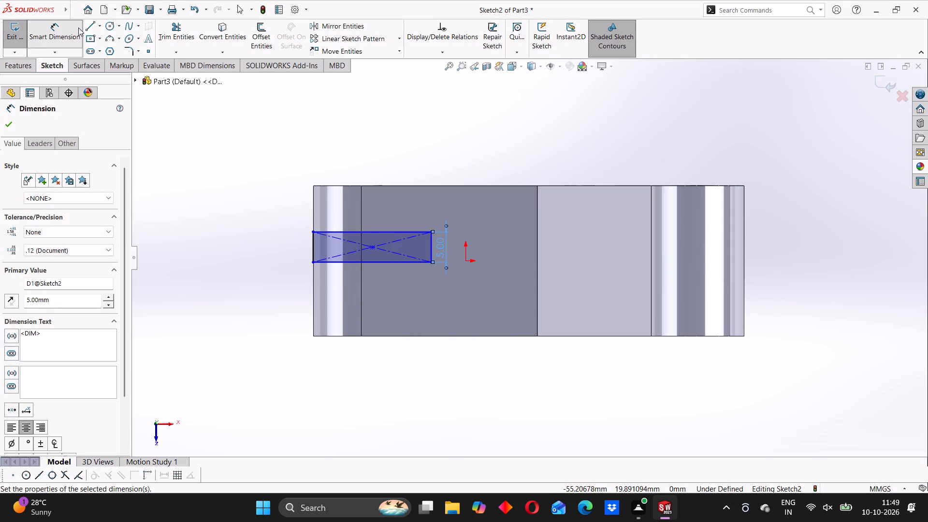
left_click(78, 29)
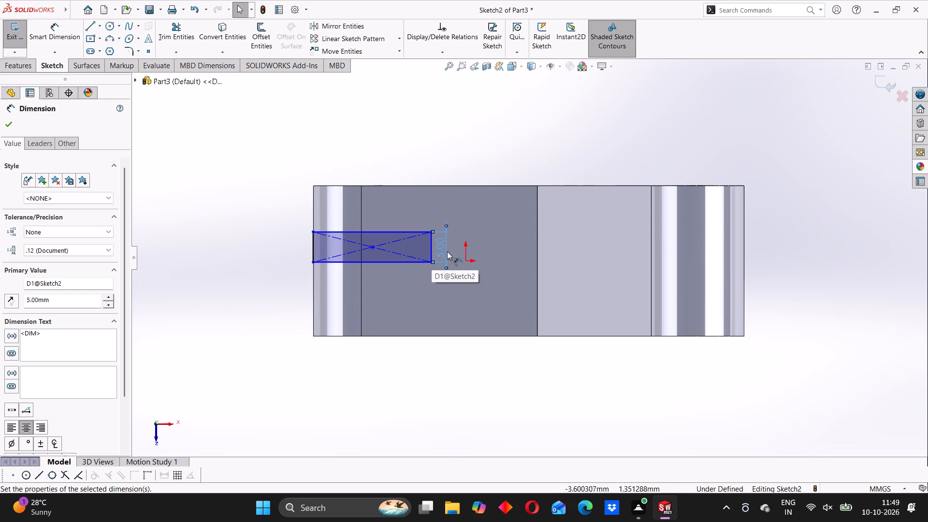
left_click(190, 115)
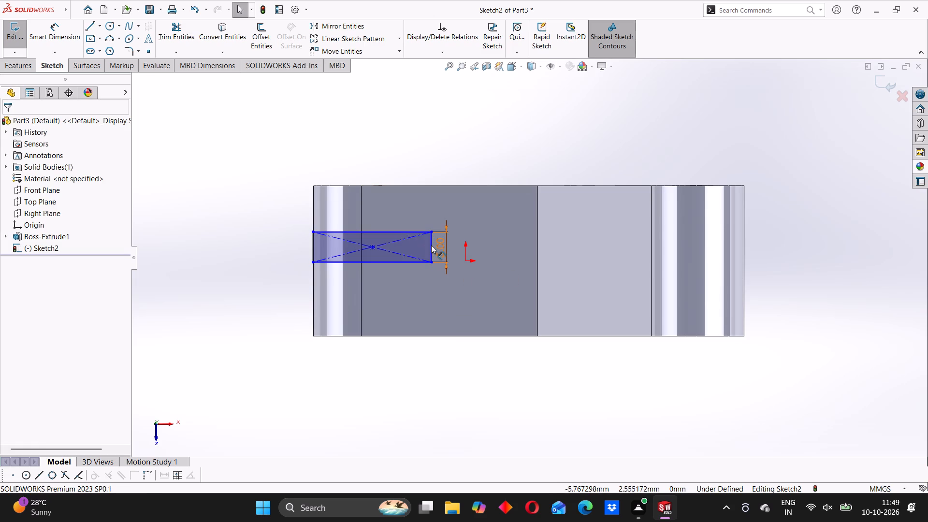
Add a horizontal relation between the midpoint of the rectangle's inner short side and the origin.
scroll(431, 245, "down", 1)
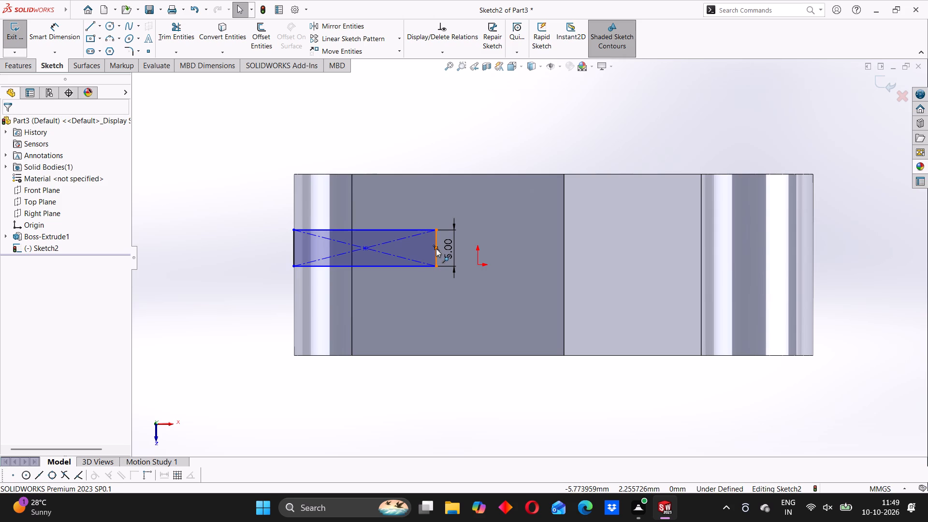
left_click(436, 248)
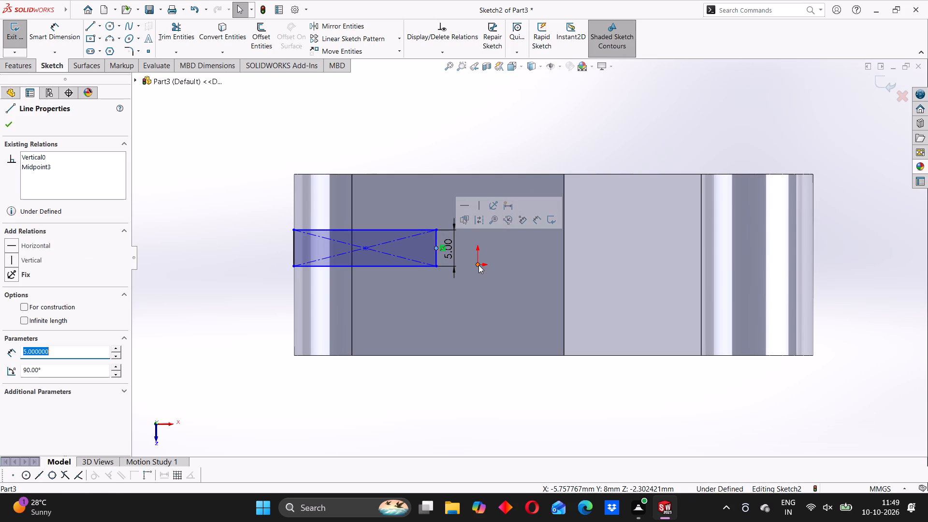
left_click(478, 265, "ctrl")
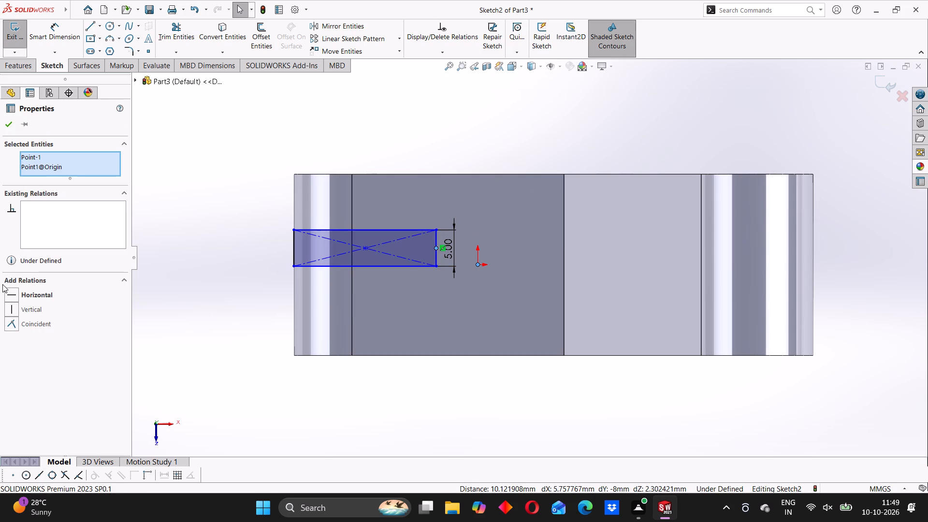
left_click(13, 296)
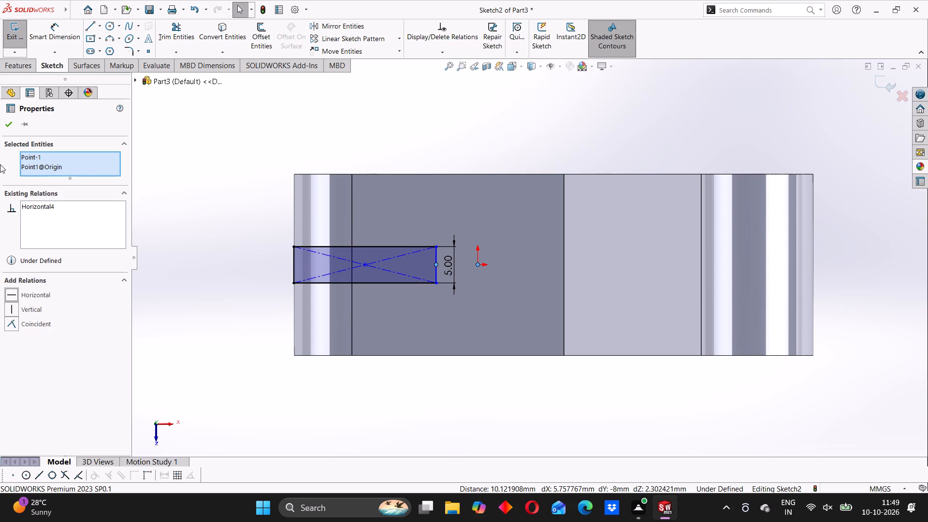
left_click(8, 130)
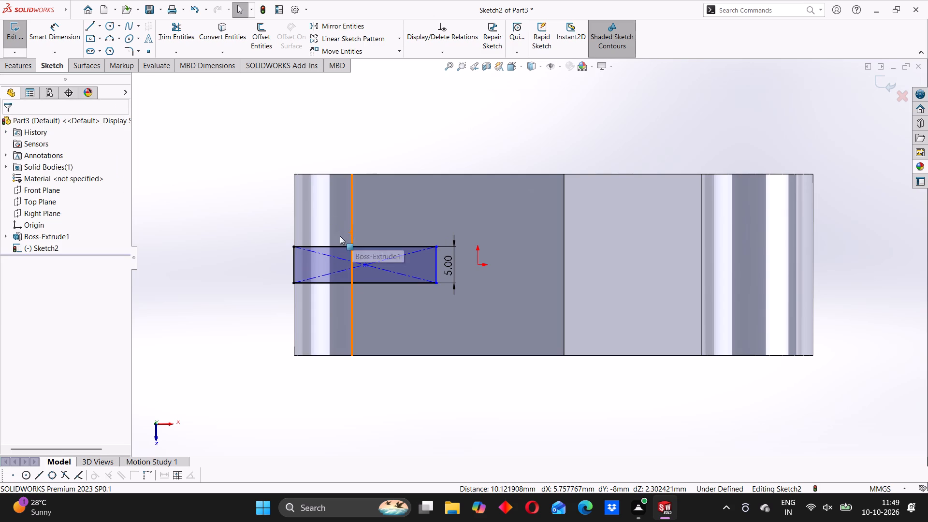
Dimension the distance from the horizontal arm's end edge to the rectangle's inner side as 25.15 mm.
left_click(65, 39)
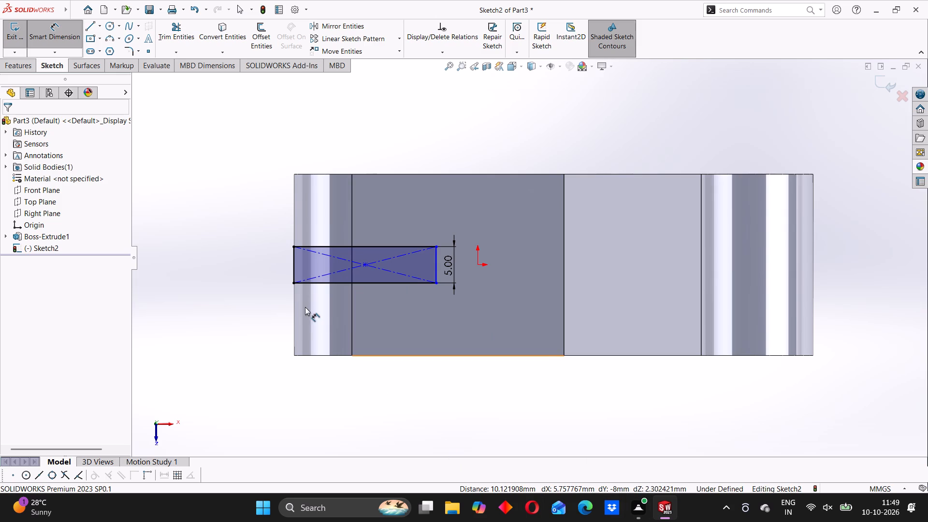
left_click(293, 298)
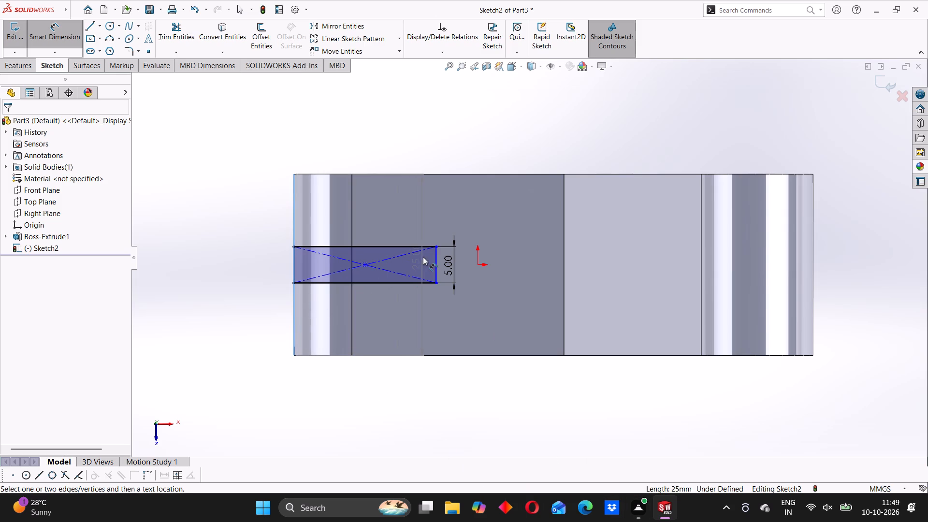
left_click_drag(435, 258, 437, 263)
left_click(388, 383)
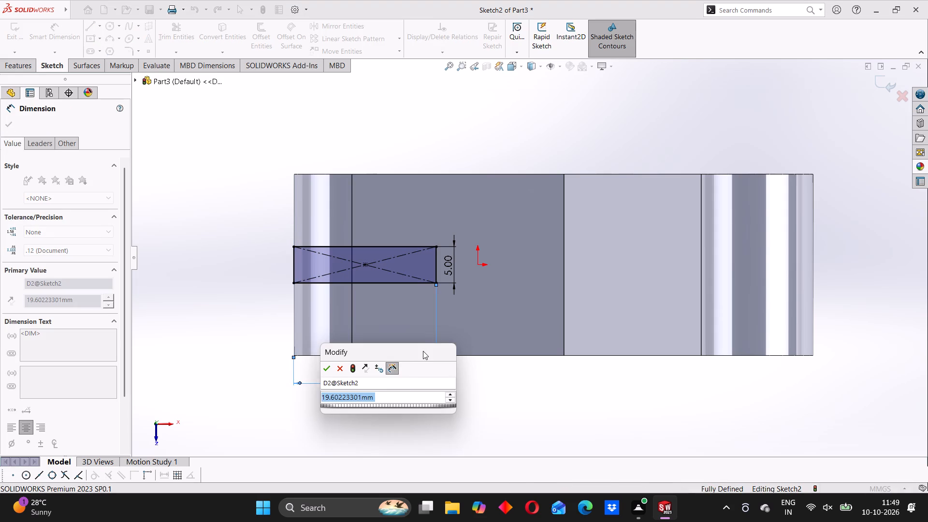
type("25.15")
key("Return")
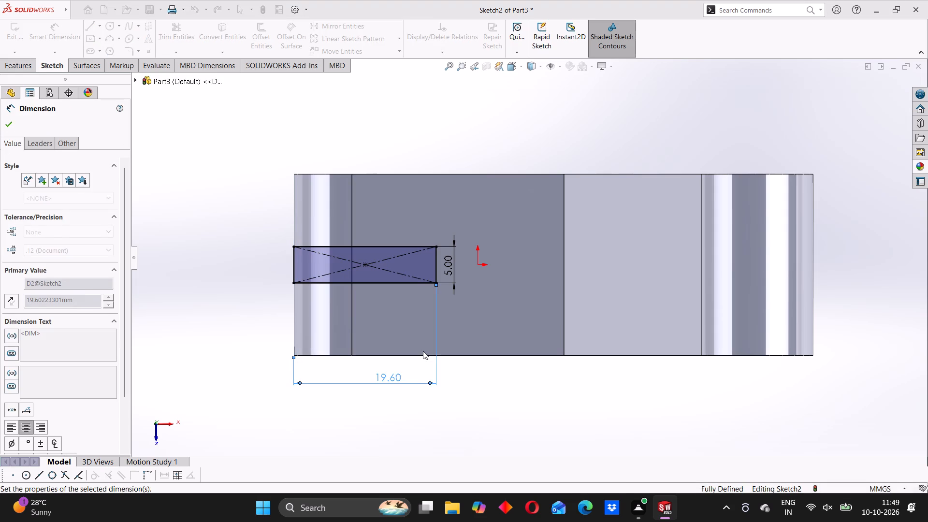
Make a 25 mm blind extruded cut from the slot rectangle into the link's horizontal arm.
left_click(195, 190)
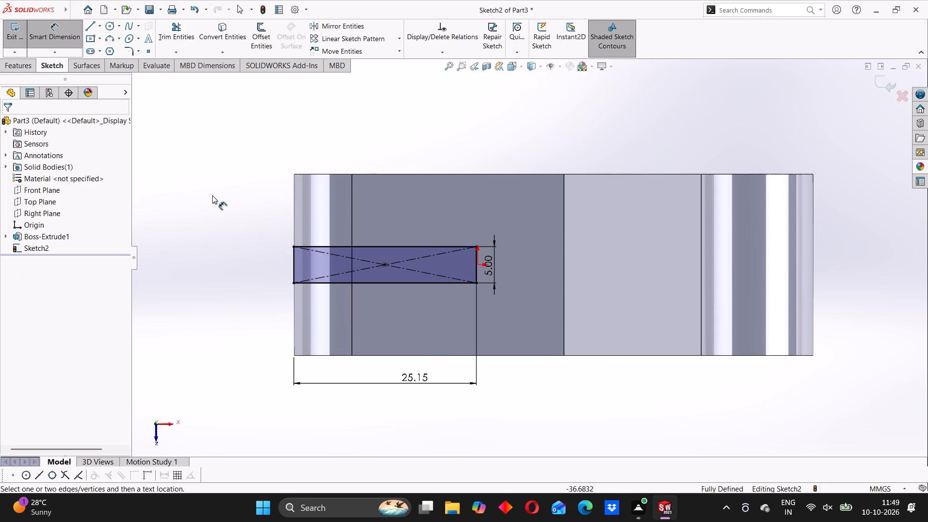
left_click(11, 67)
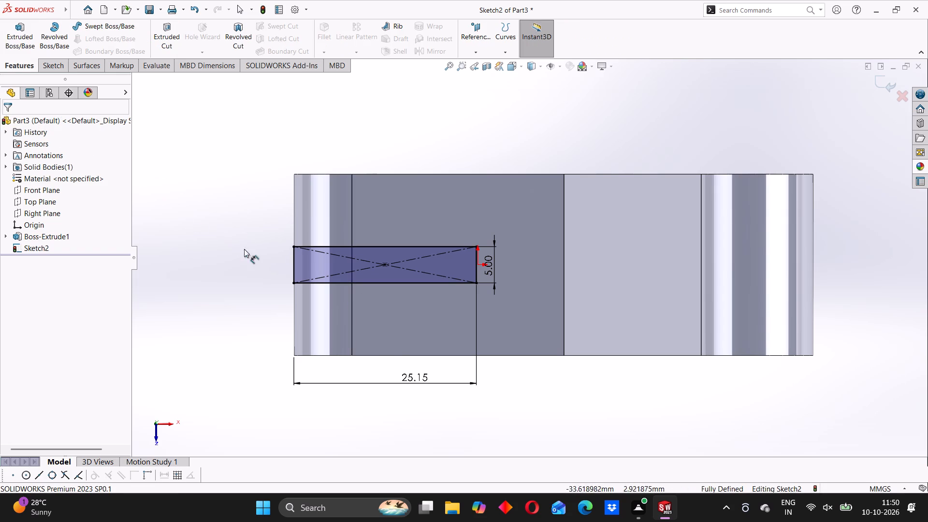
middle_click_drag(402, 348, 500, 97)
middle_click_drag(501, 99, 462, 162)
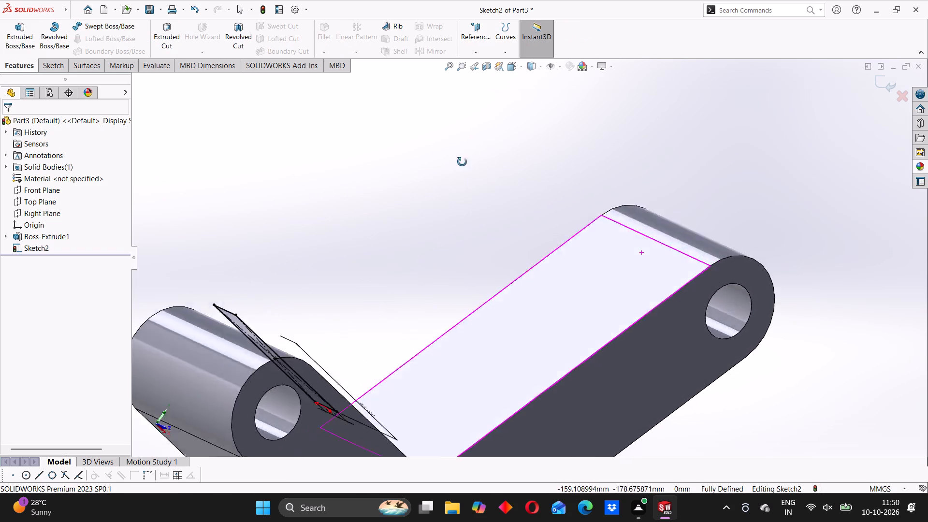
middle_click_drag(462, 162, 454, 174)
scroll(454, 174, "up", 3)
scroll(454, 172, "down", 1)
scroll(457, 160, "up", 6)
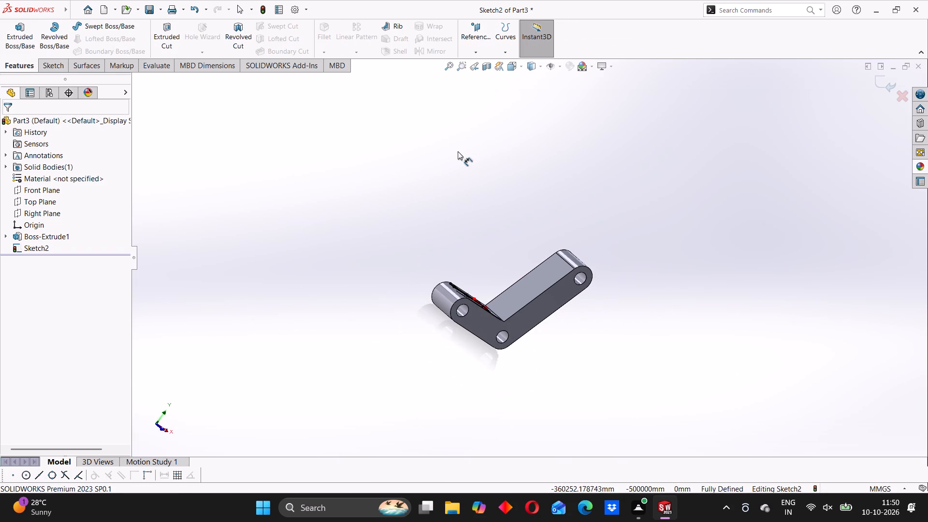
middle_click(544, 355)
middle_click_drag(489, 339, 464, 355)
middle_click(167, 32)
left_click(167, 32)
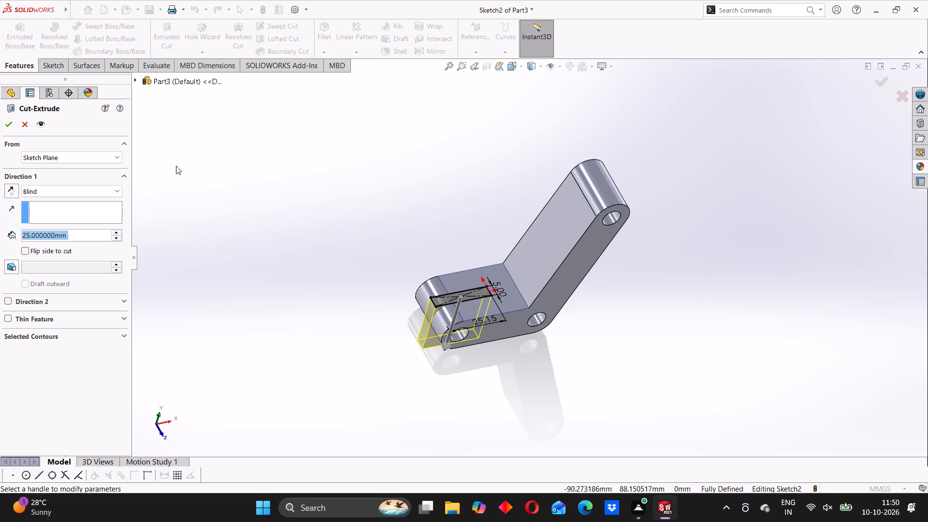
left_click(8, 123)
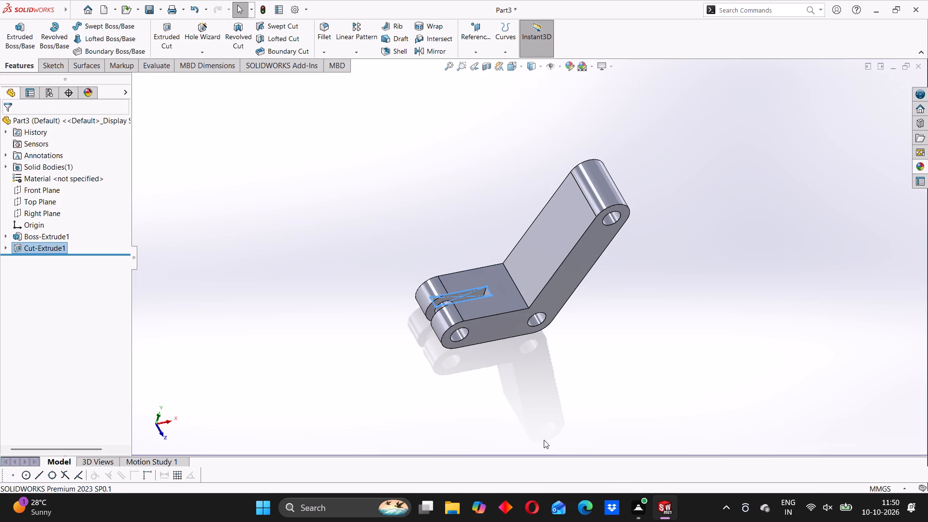
Examine the link and its new slot from several sides.
middle_click_drag(521, 385, 555, 316)
scroll(415, 294, "up", 1)
left_click(338, 259)
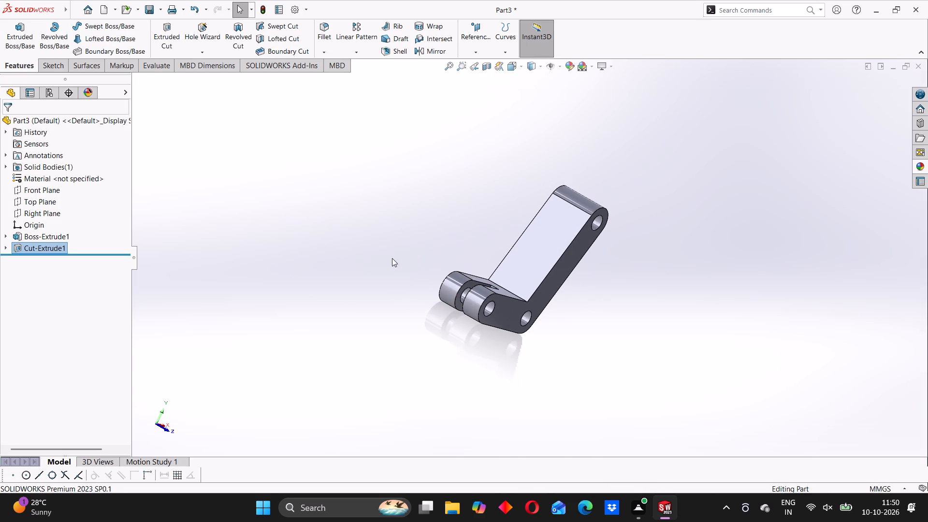
middle_click_drag(483, 278, 401, 356)
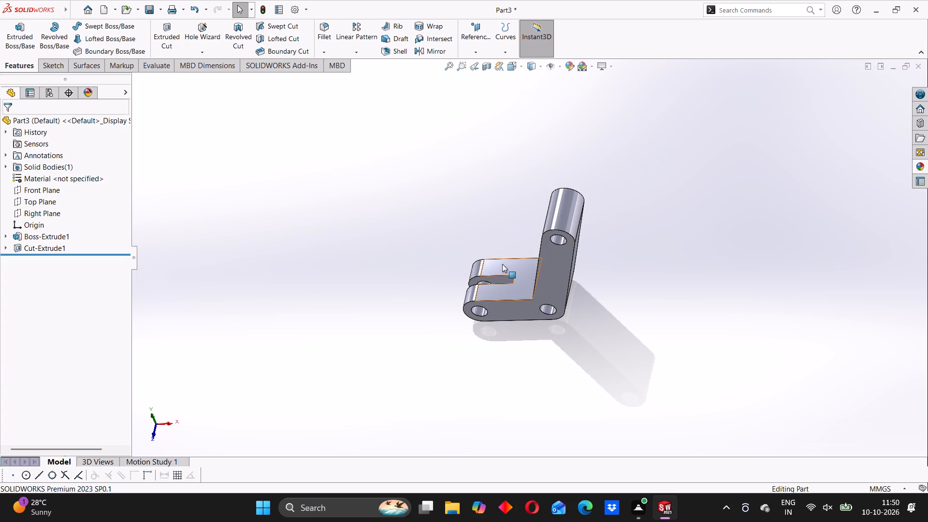
middle_click_drag(502, 264, 655, 237)
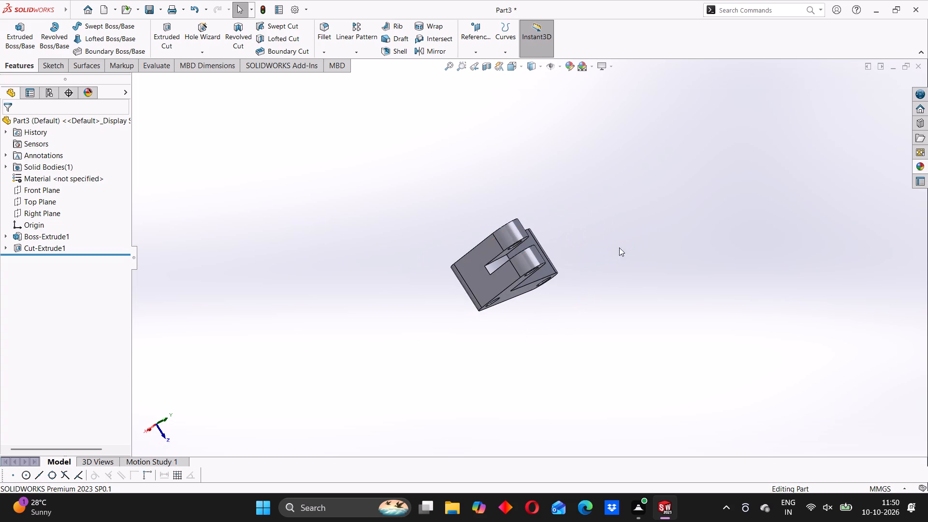
middle_click_drag(515, 273, 380, 259)
middle_click_drag(489, 302, 457, 220)
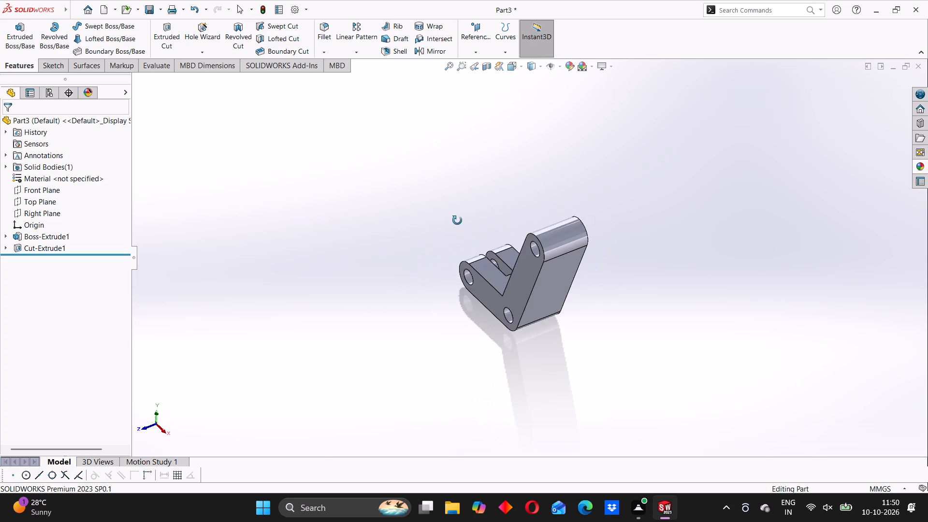
middle_click_drag(457, 220, 457, 221)
scroll(540, 287, "down", 4)
middle_click_drag(489, 276, 510, 289)
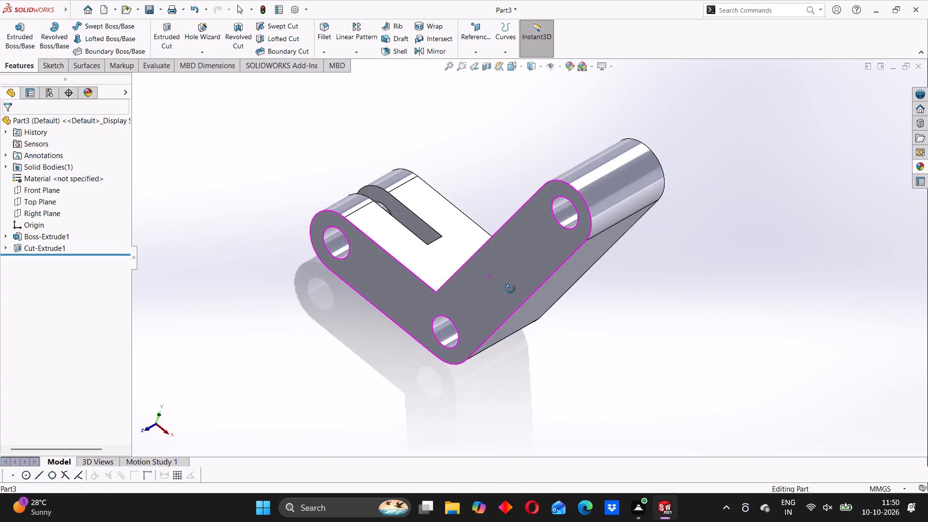
middle_click_drag(510, 289, 544, 326)
scroll(504, 253, "up", 3)
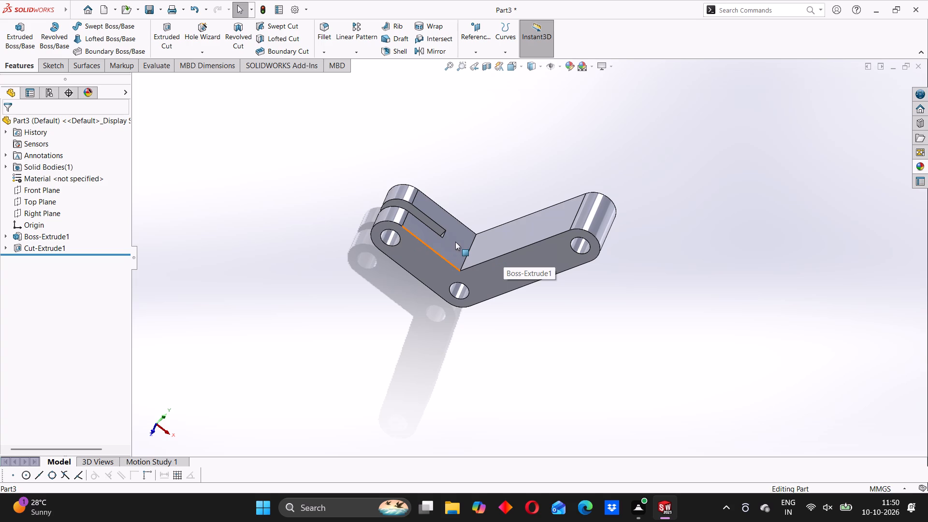
Apply a standard red colour appearance to the link's whole body.
left_click(455, 242)
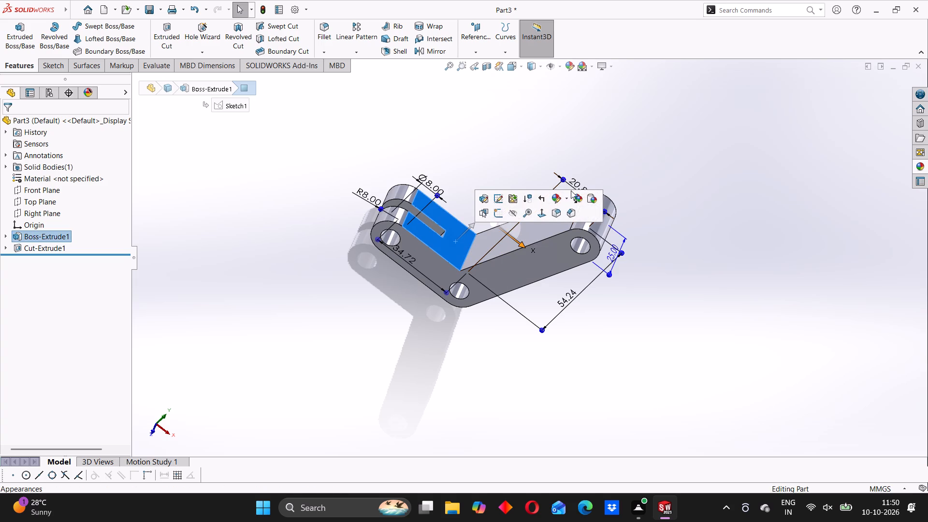
left_click(568, 198)
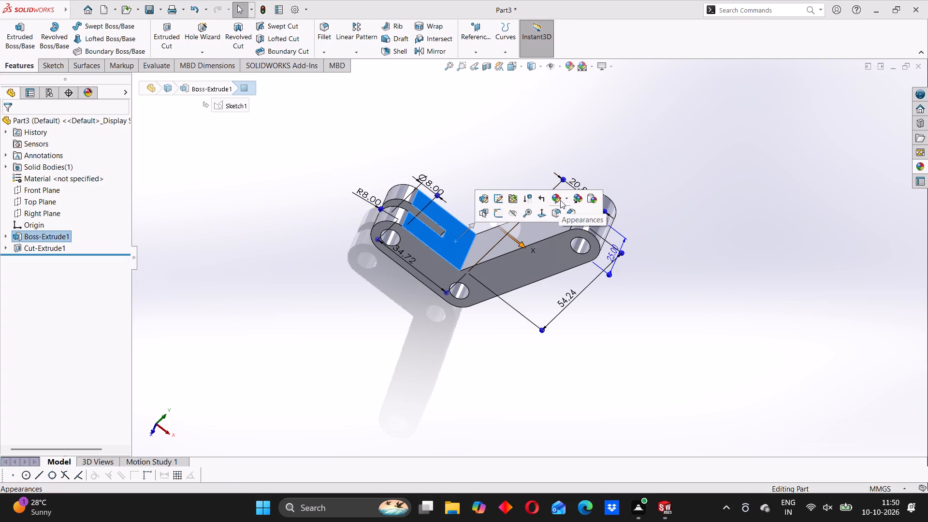
left_click(572, 191)
left_click(523, 167)
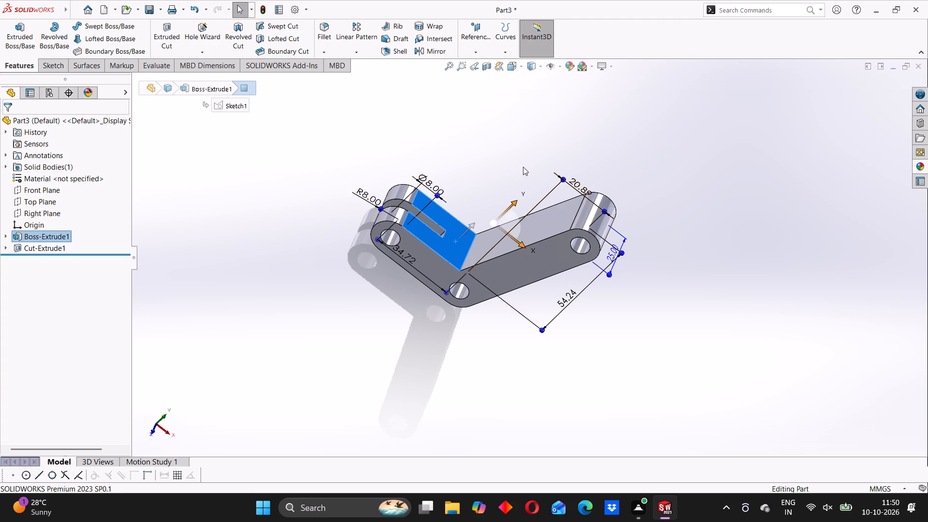
left_click(462, 237)
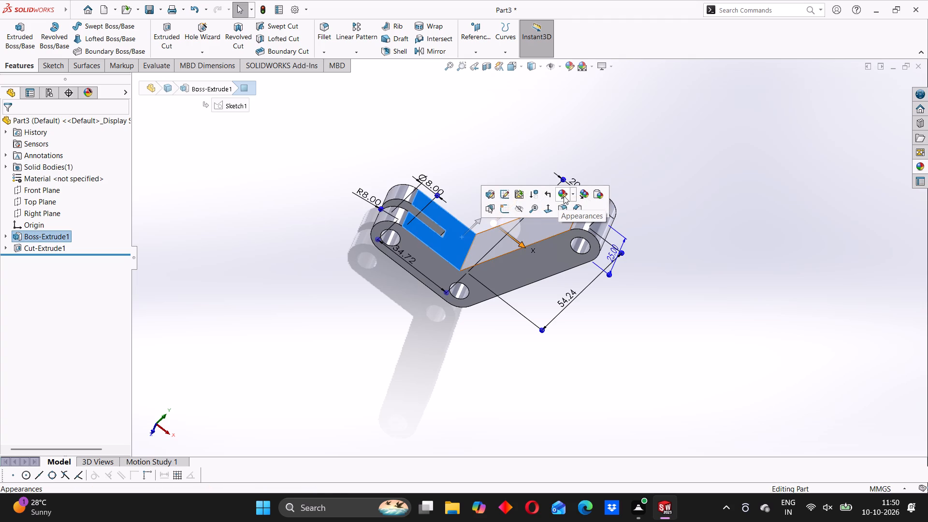
left_click(573, 198)
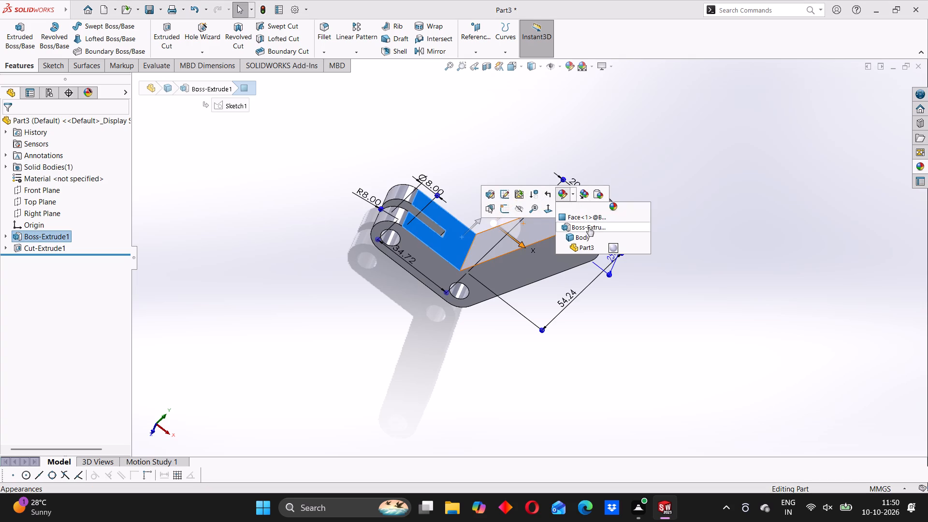
left_click(593, 235)
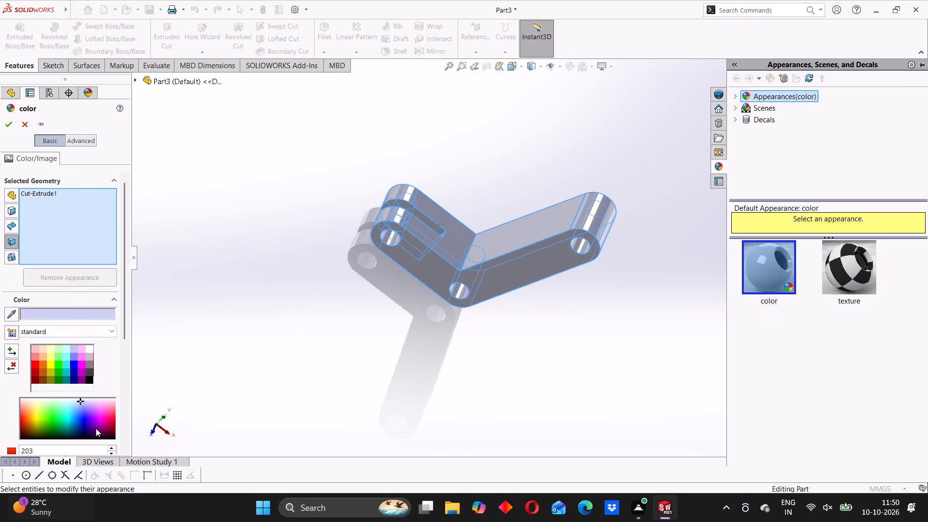
left_click(36, 364)
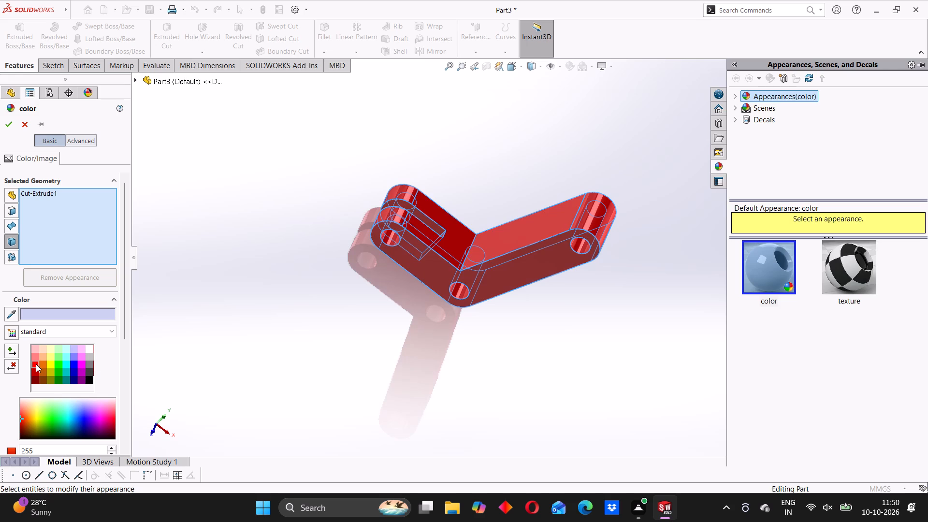
left_click(6, 122)
Inspect the coloured link from several sides, including the slotted arm and the inside corner.
middle_click_drag(560, 366, 552, 333)
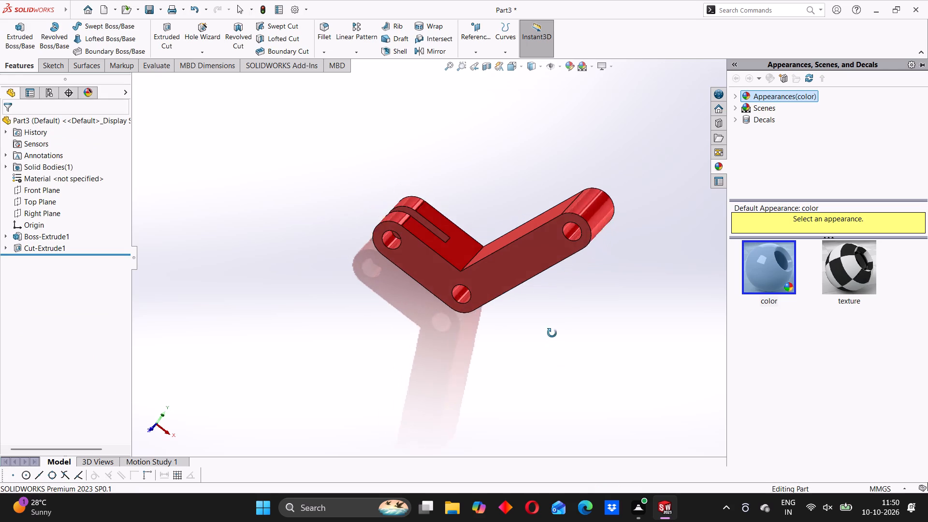
middle_click_drag(552, 333, 615, 385)
middle_click_drag(455, 297, 312, 321)
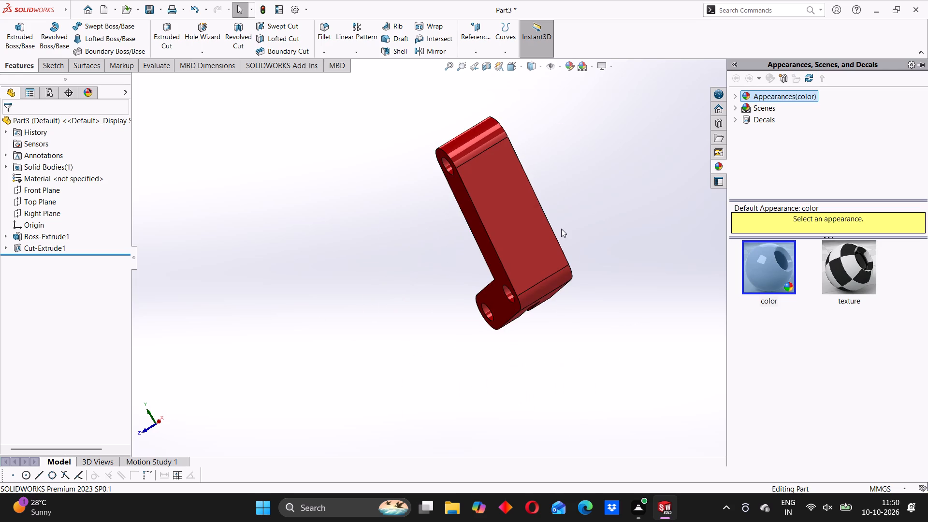
middle_click_drag(558, 233, 634, 305)
middle_click_drag(398, 244, 423, 309)
scroll(418, 271, "down", 3)
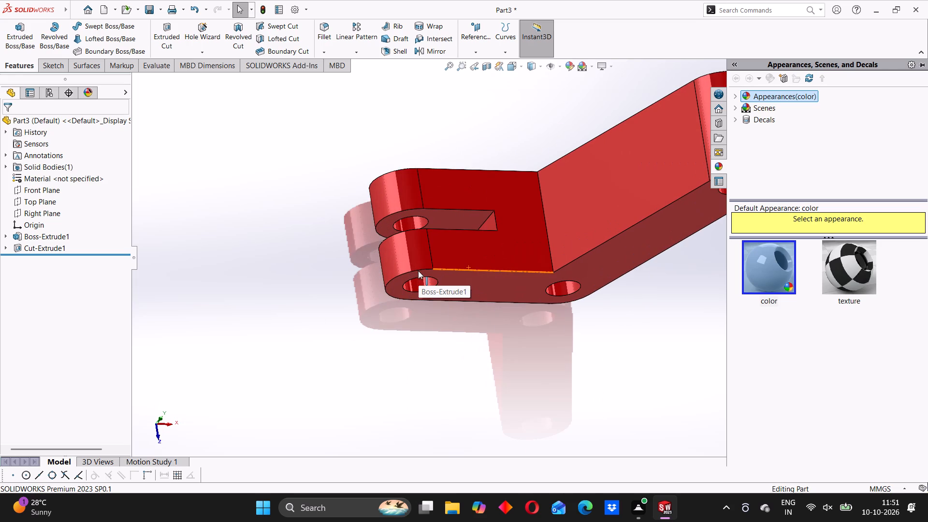
middle_click_drag(418, 271, 428, 276)
middle_click_drag(341, 218, 325, 185)
middle_click_drag(409, 235, 405, 208)
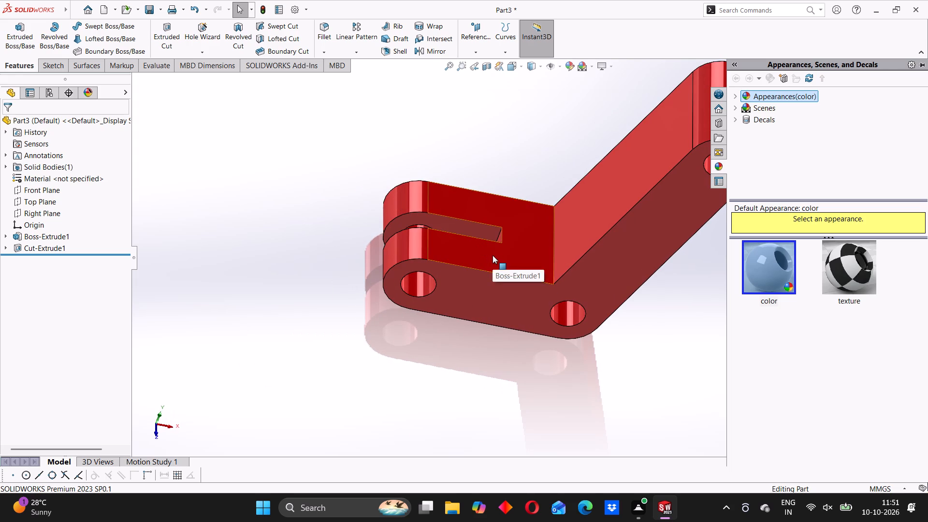
left_click(618, 101)
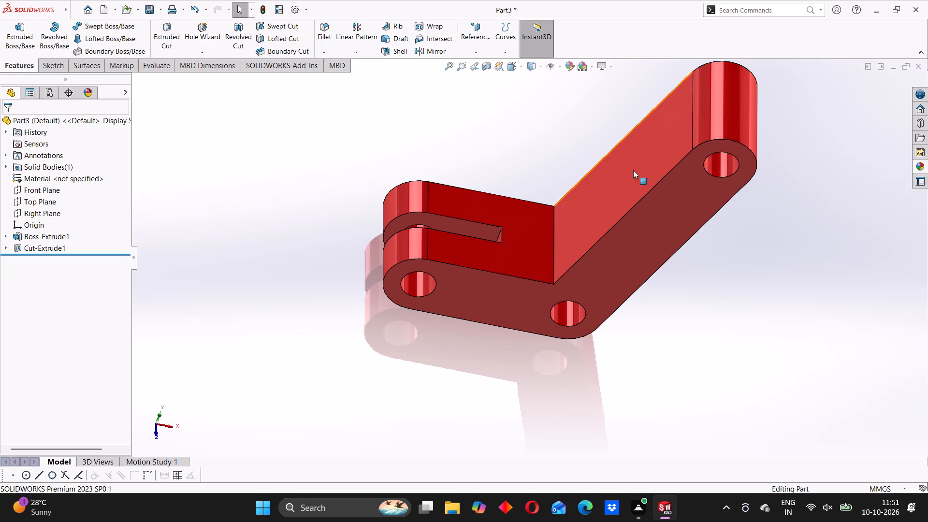
scroll(625, 232, "up", 4)
scroll(570, 214, "down", 2)
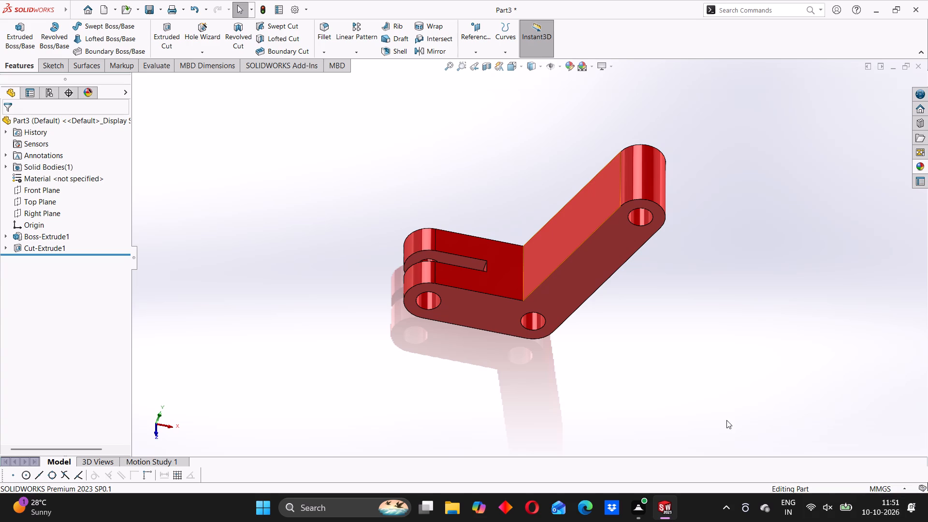
scroll(514, 265, "down", 1)
middle_click(517, 264)
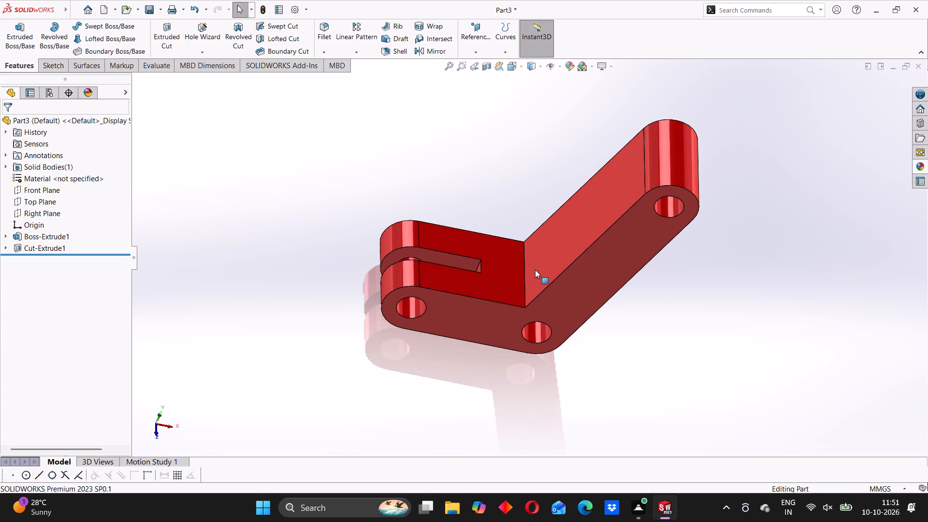
Fillet the inside corner edge where the two arms meet with a 1 mm radius.
left_click(326, 36)
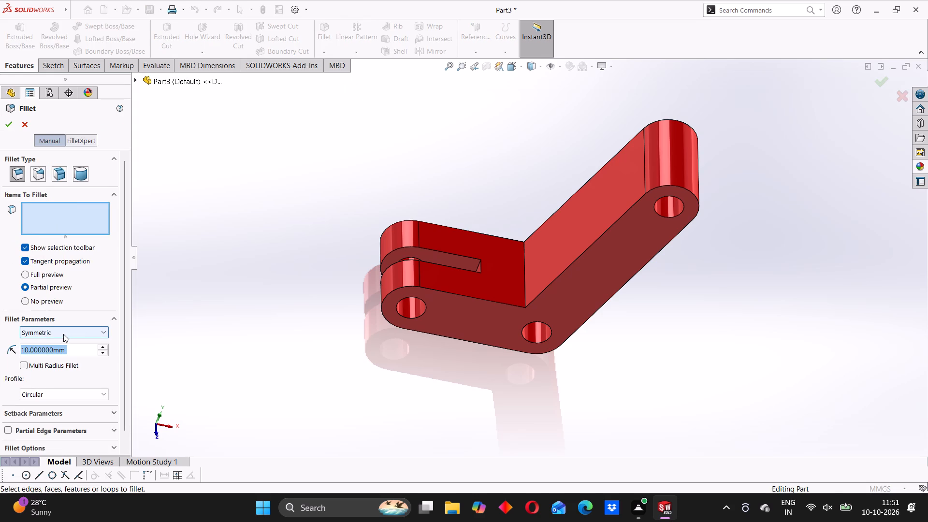
key("1")
key("Return")
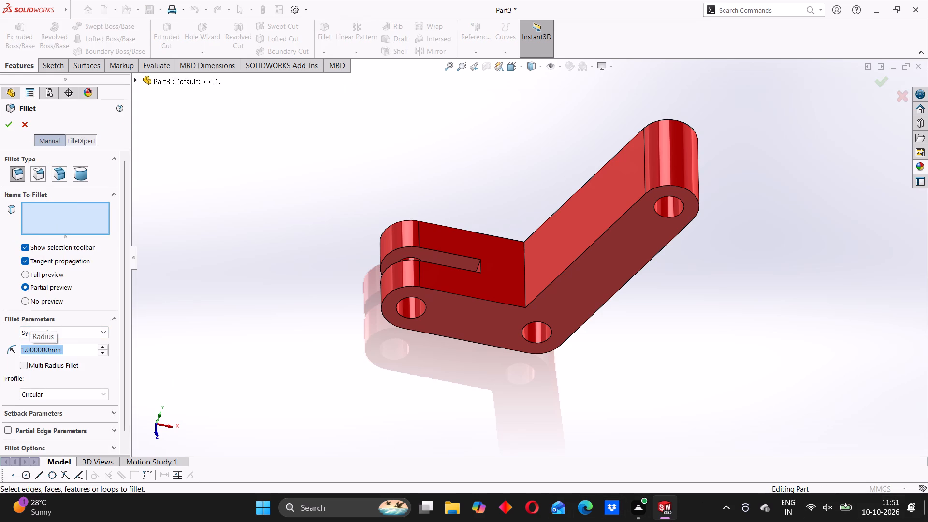
left_click(526, 279)
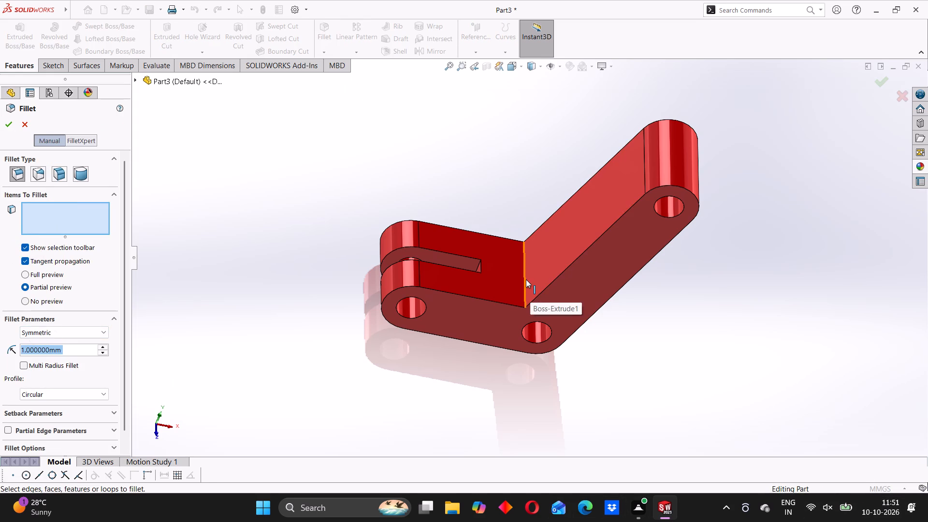
left_click(4, 121)
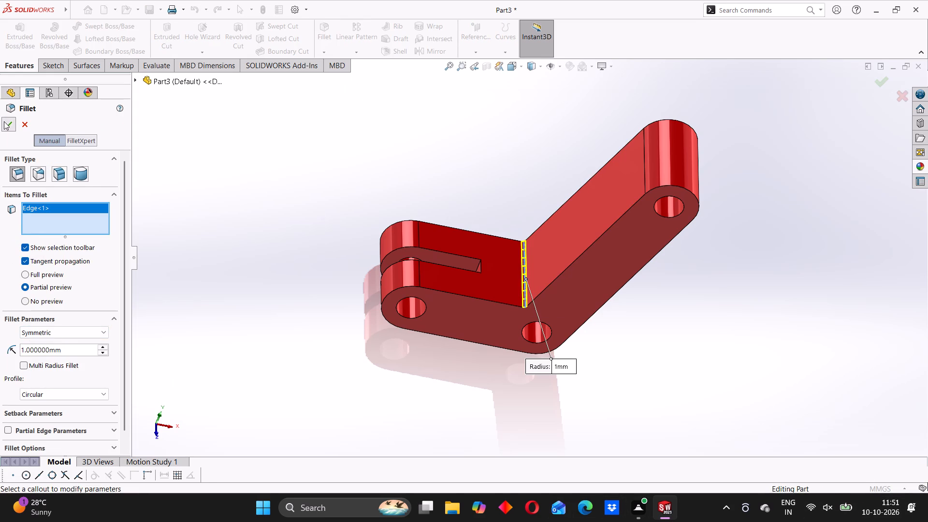
Examine the filleted link from the front, back and slotted end.
middle_click_drag(540, 314, 561, 275)
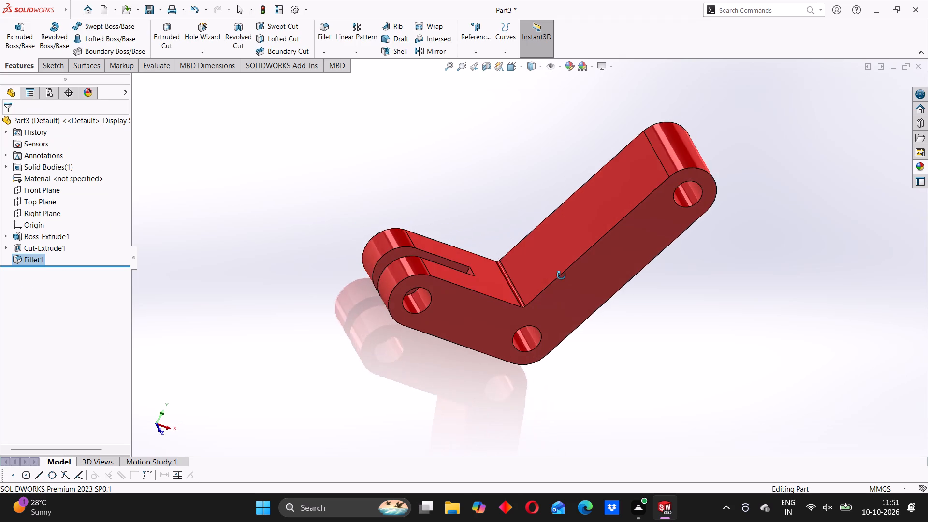
middle_click_drag(561, 275, 573, 346)
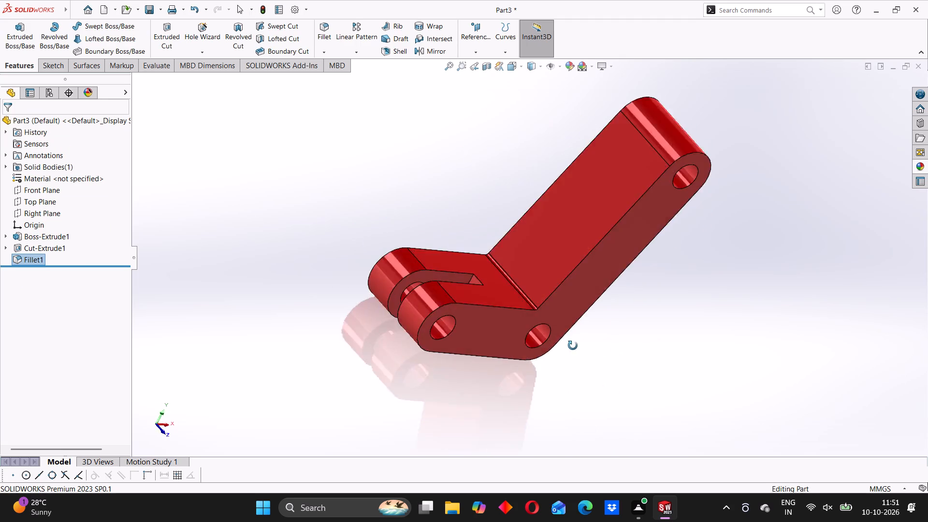
middle_click_drag(573, 346, 500, 325)
left_click(379, 232)
middle_click_drag(380, 232, 563, 296)
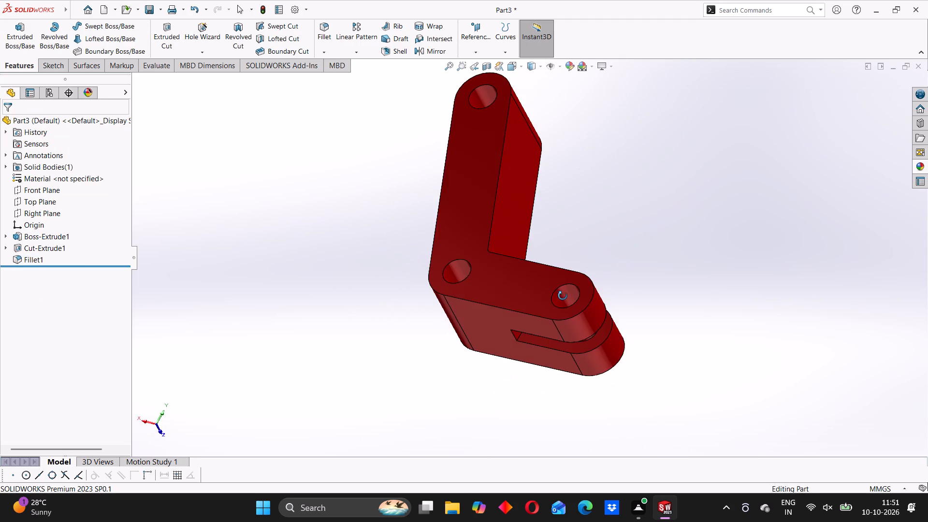
middle_click_drag(563, 296, 506, 283)
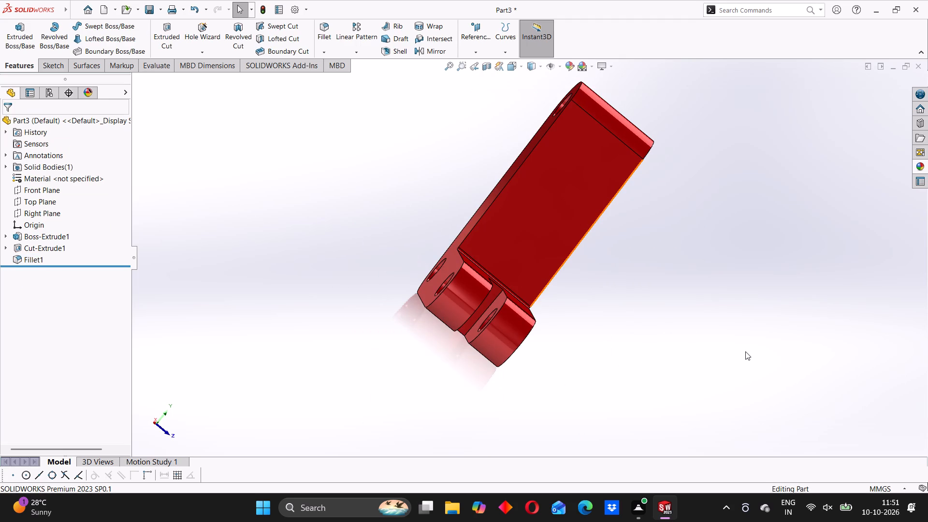
scroll(733, 335, "up", 4)
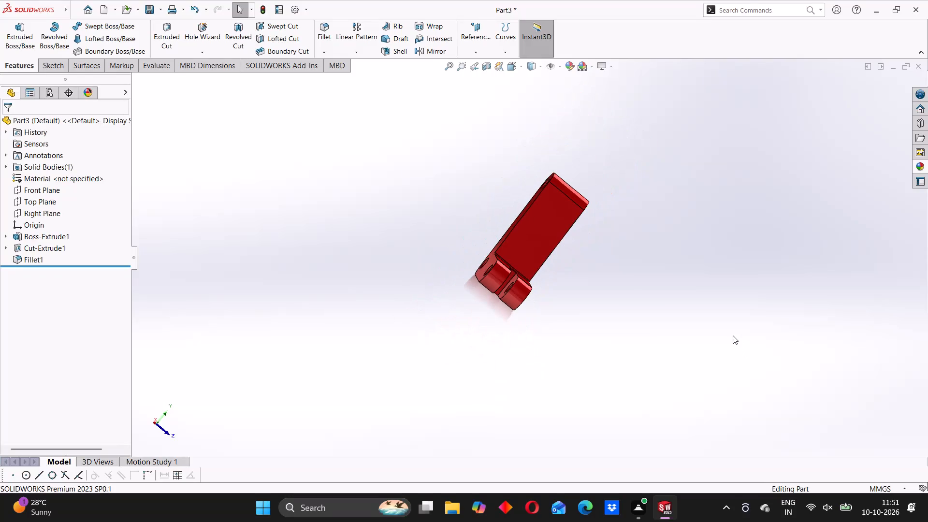
Save the link part as JAW CONNECTOR in the ASSEMBLY 15 folder.
middle_click_drag(570, 298, 469, 277)
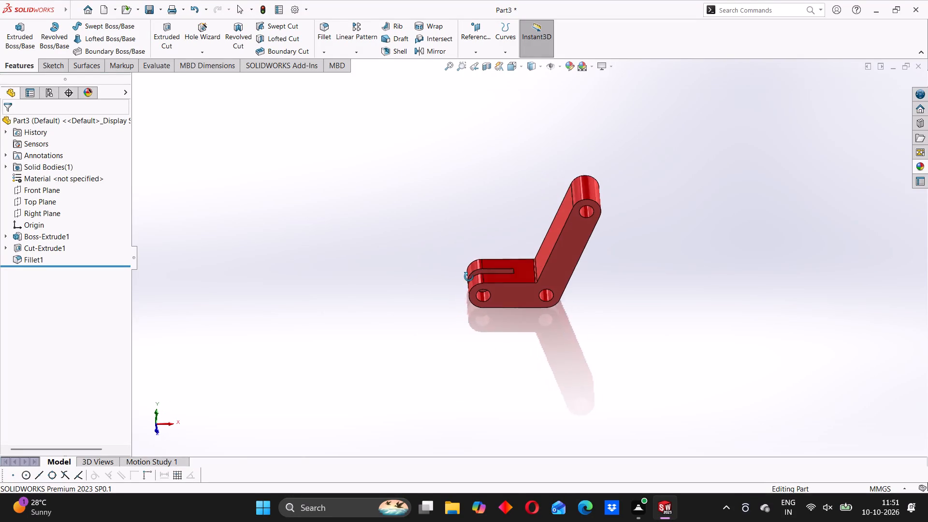
middle_click_drag(469, 277, 461, 284)
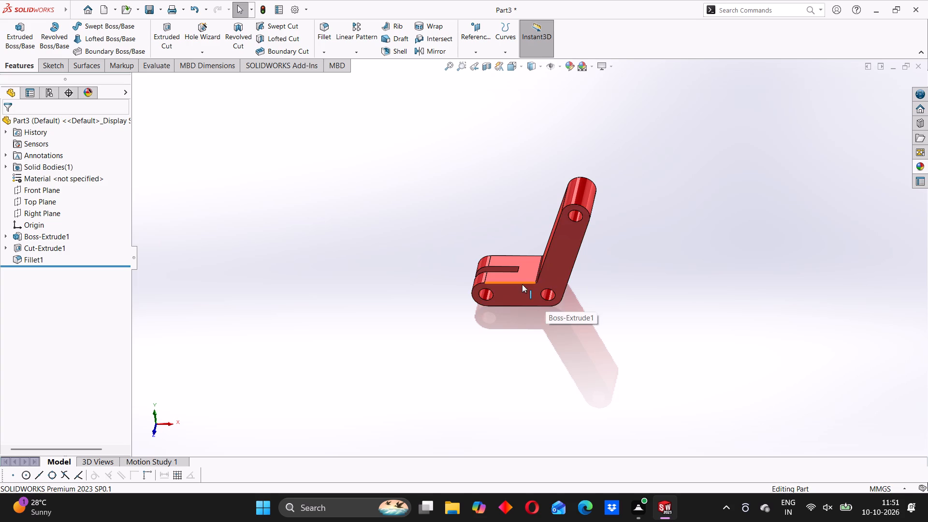
middle_click_drag(522, 284, 554, 226)
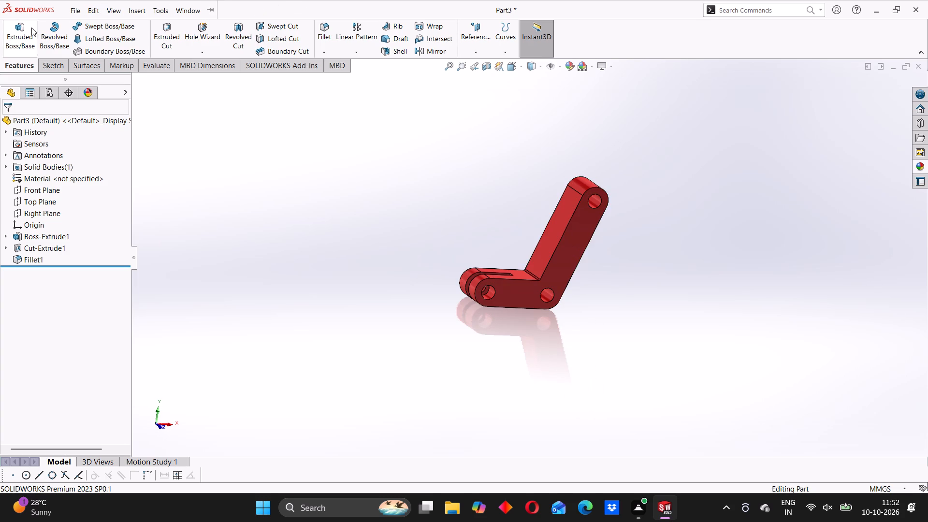
left_click(53, 61)
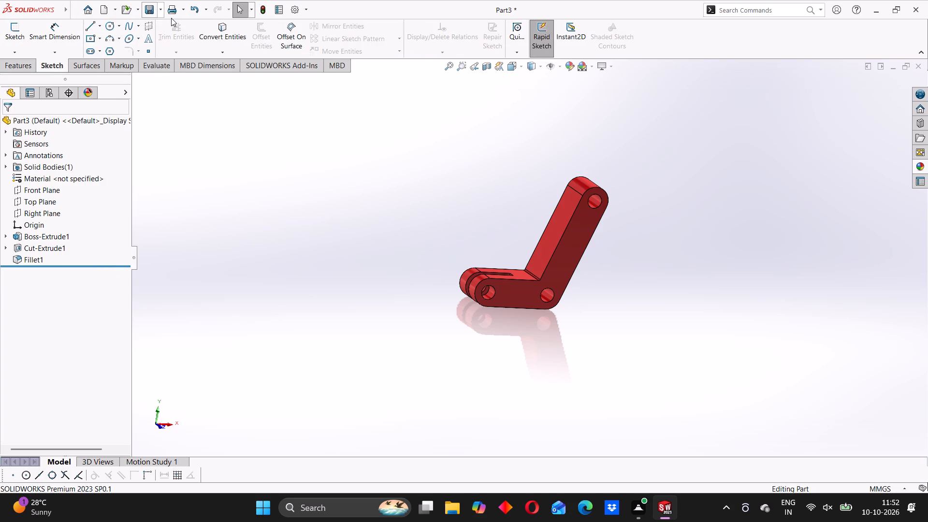
left_click(163, 7)
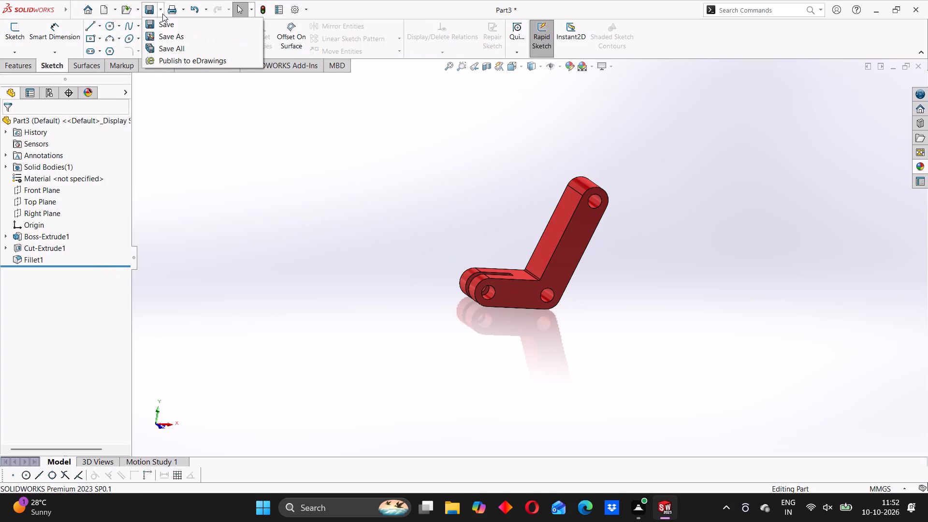
left_click(161, 37)
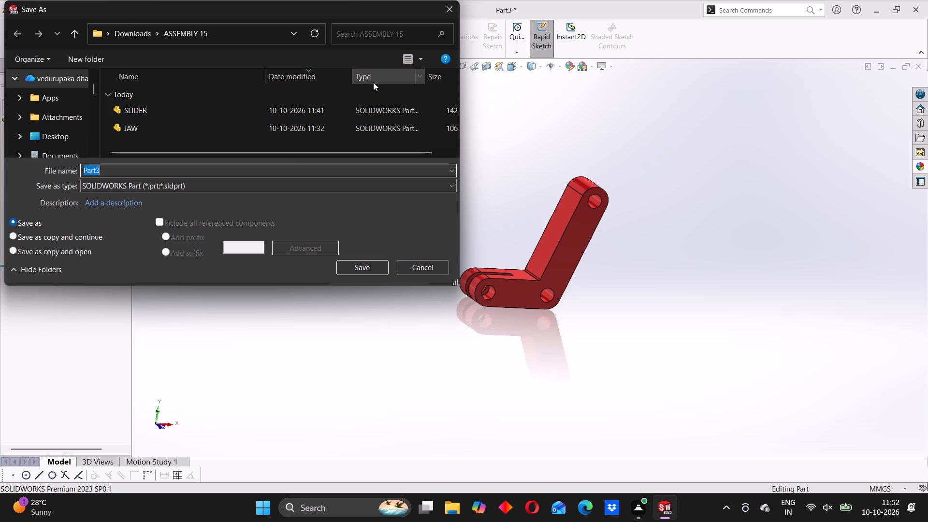
type("JAW CONNECTOR")
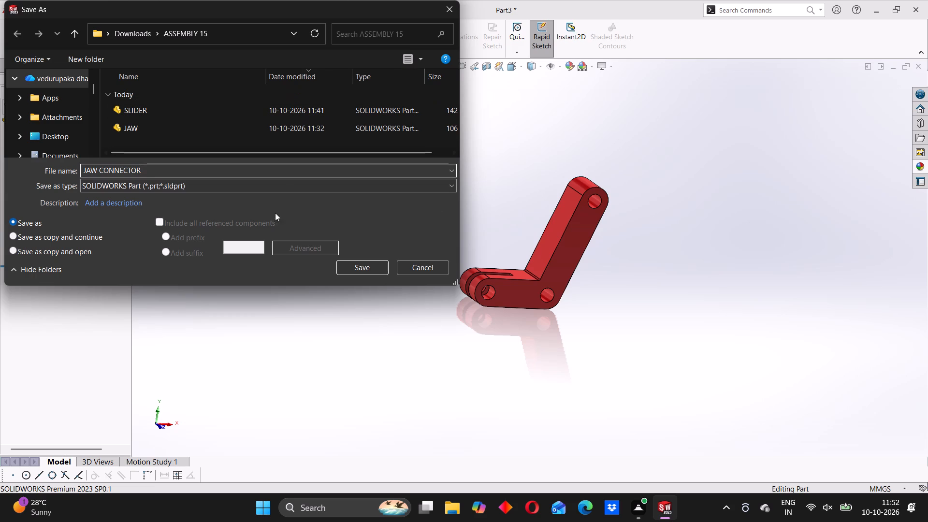
left_click(356, 268)
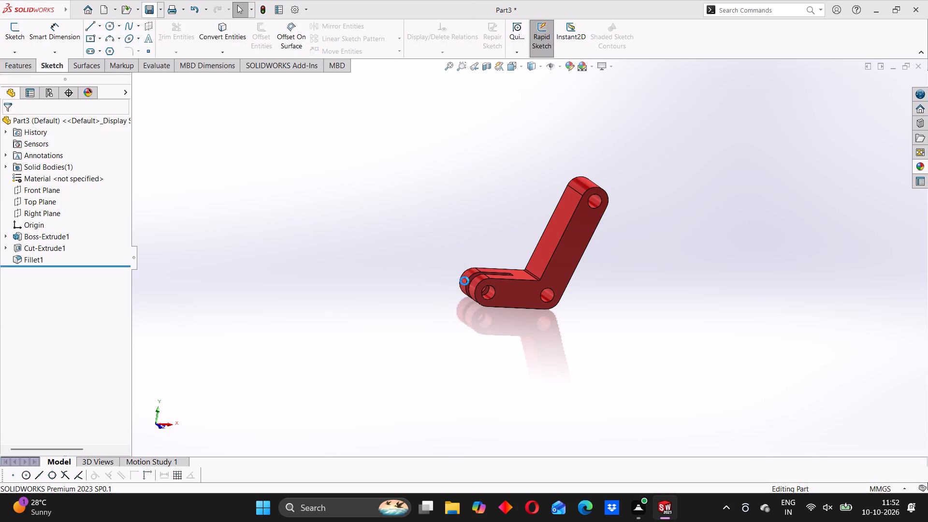
Save a PDF copy of the JAW CONNECTOR part in the ASSEMBLY 15 folder.
left_click(160, 6)
left_click(179, 40)
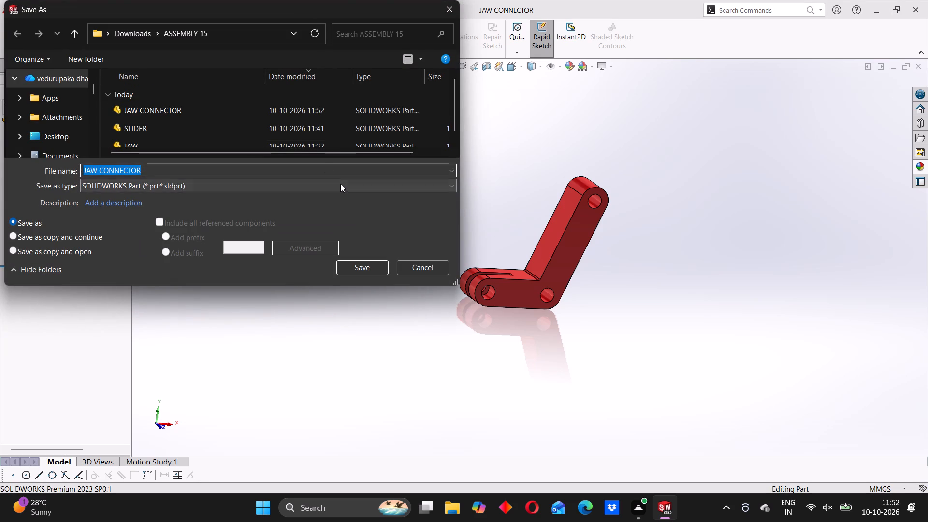
left_click(340, 184)
left_click(206, 266)
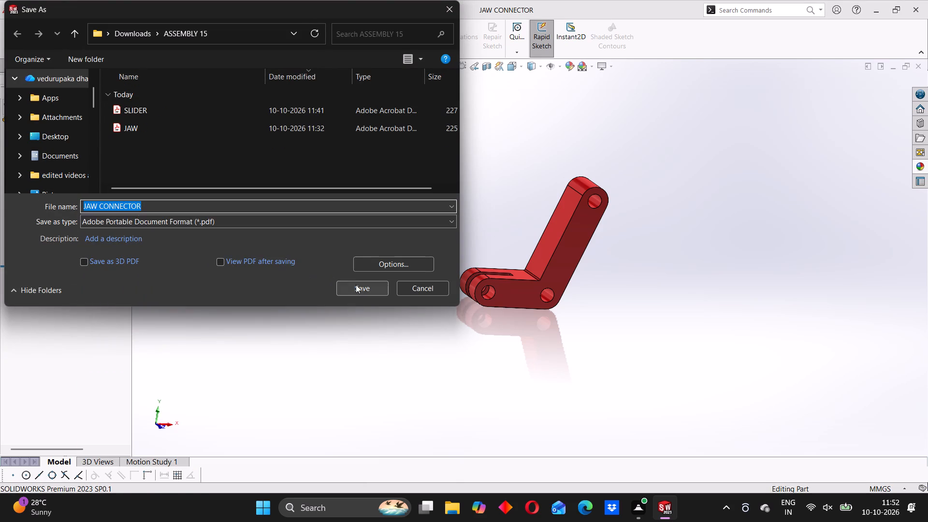
left_click(360, 285)
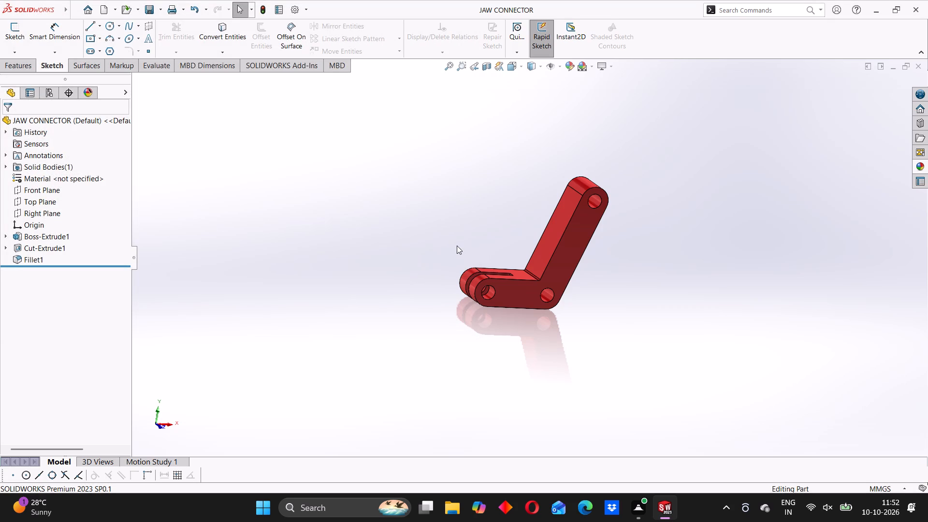
Examine the finished jaw connector up close and from several angles, including its slotted arm and pin holes.
middle_click_drag(500, 246, 514, 254)
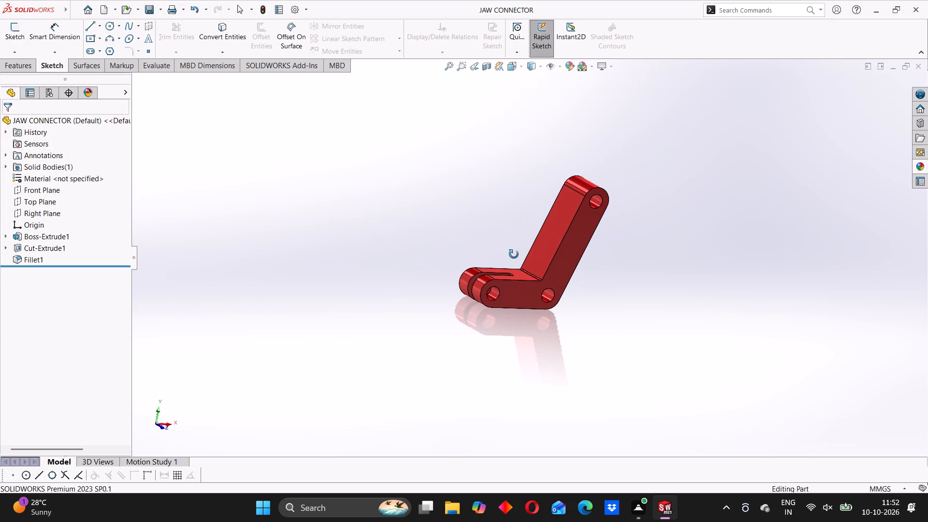
middle_click_drag(514, 254, 539, 312)
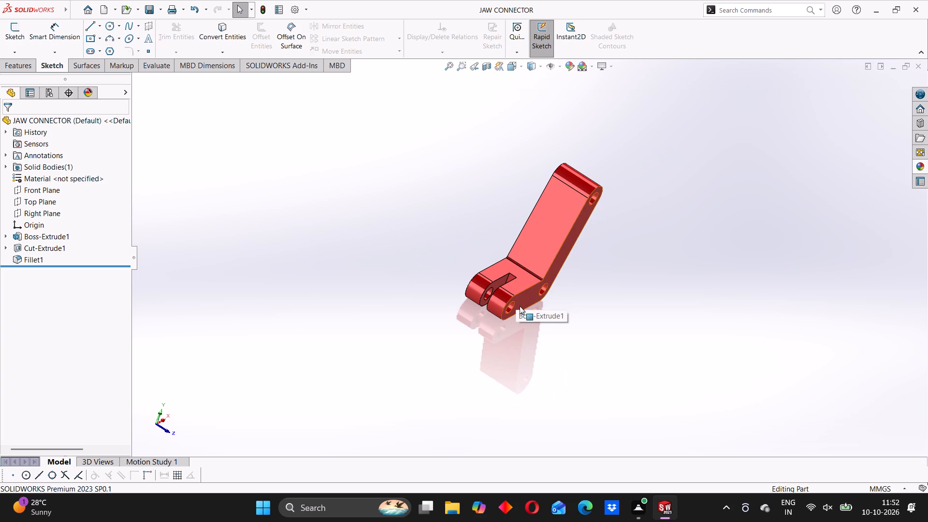
left_click(441, 256)
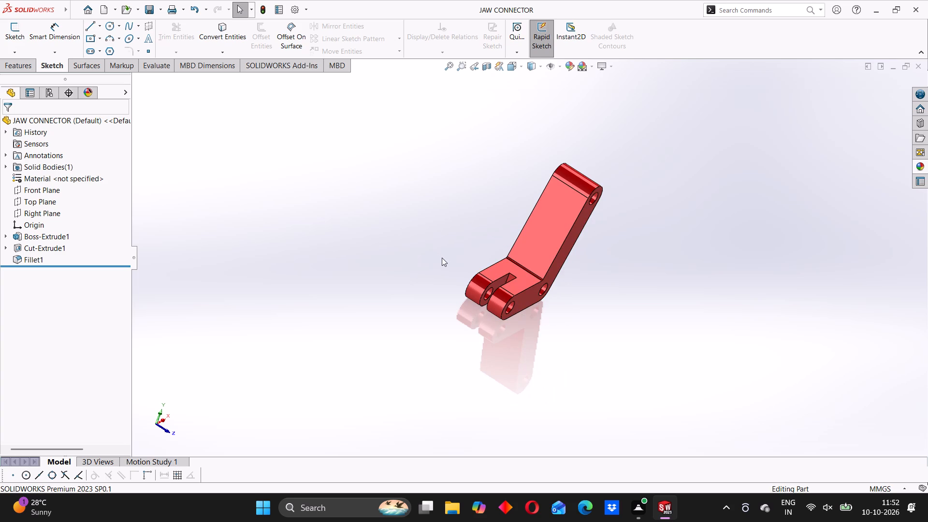
scroll(533, 257, "down", 3)
middle_click_drag(524, 301, 466, 304)
scroll(473, 302, "down", 1)
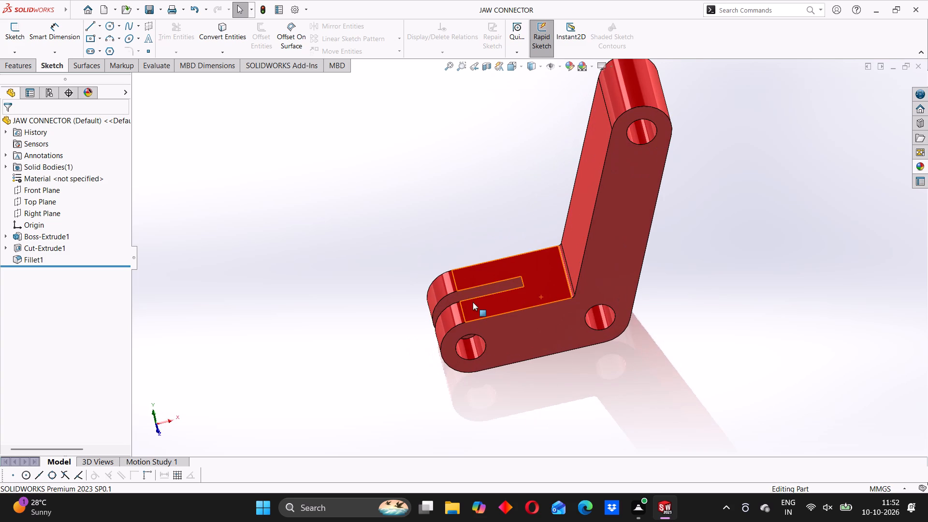
middle_click_drag(486, 313, 494, 321)
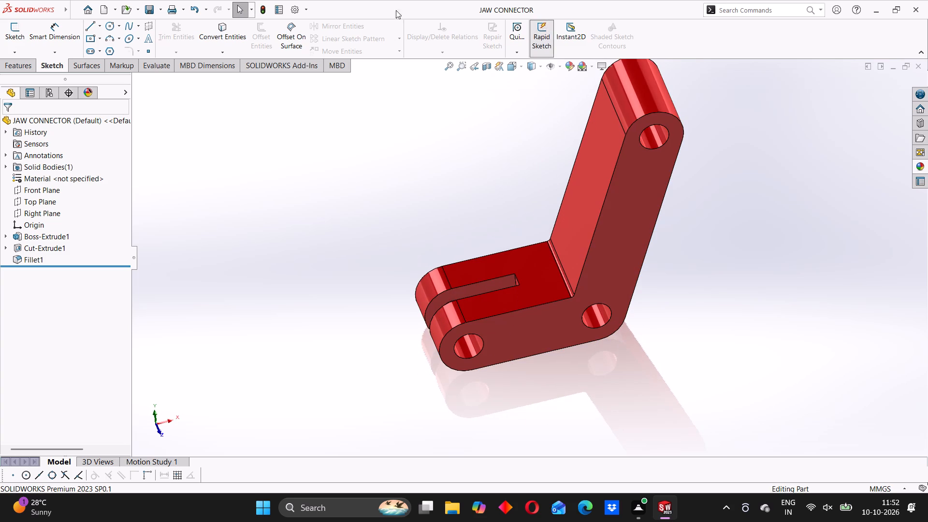
left_click(477, 201)
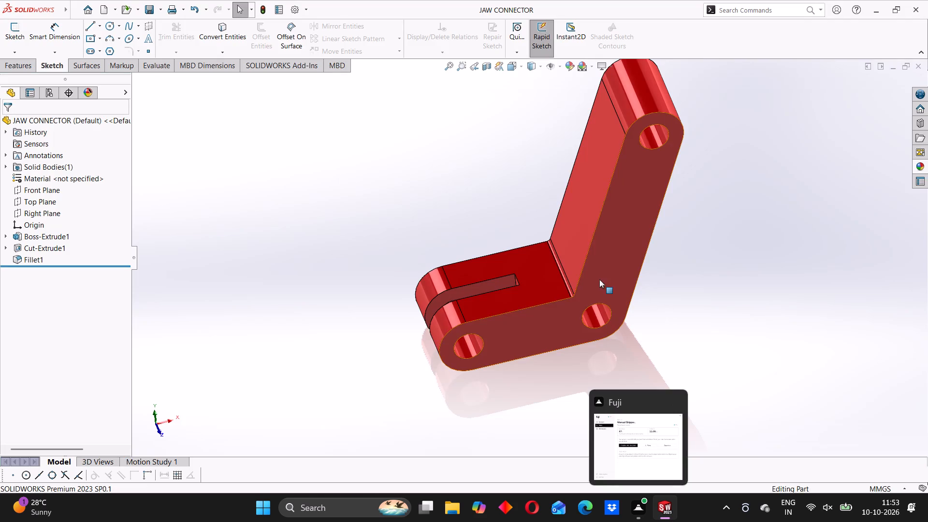
scroll(486, 256, "up", 4)
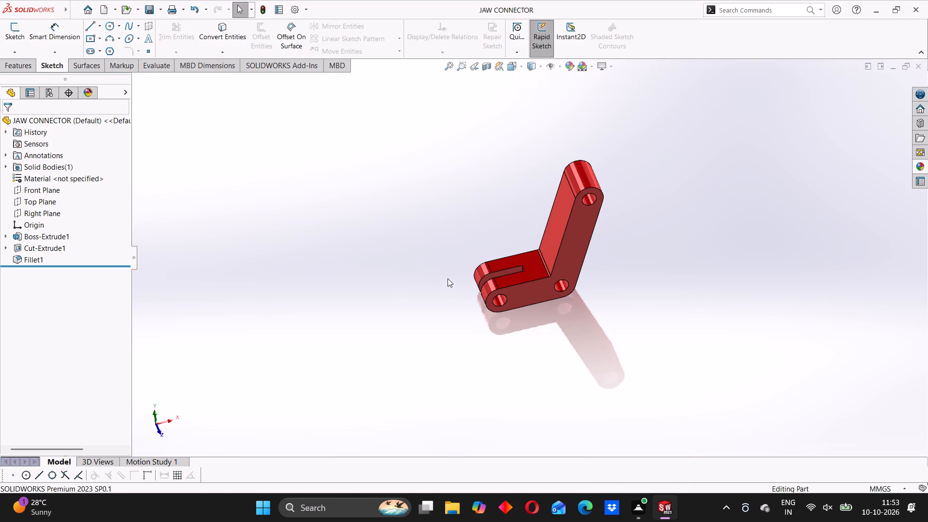
middle_click_drag(448, 278, 453, 268)
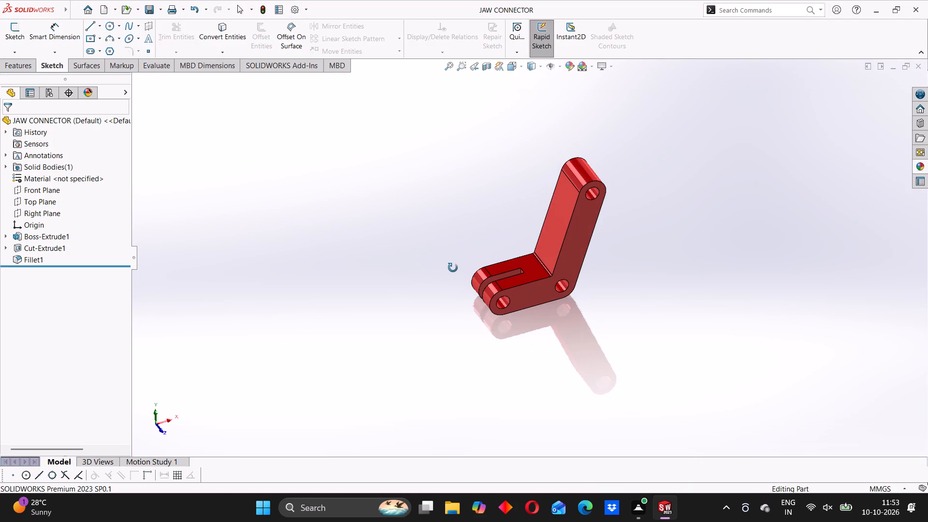
middle_click_drag(453, 268, 447, 258)
middle_click_drag(588, 216, 582, 254)
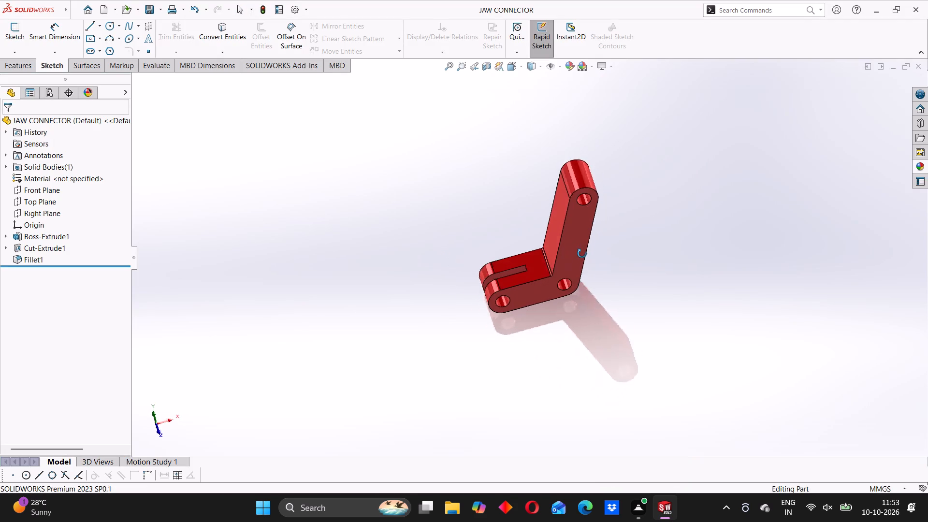
middle_click_drag(582, 254, 585, 261)
scroll(638, 278, "up", 1)
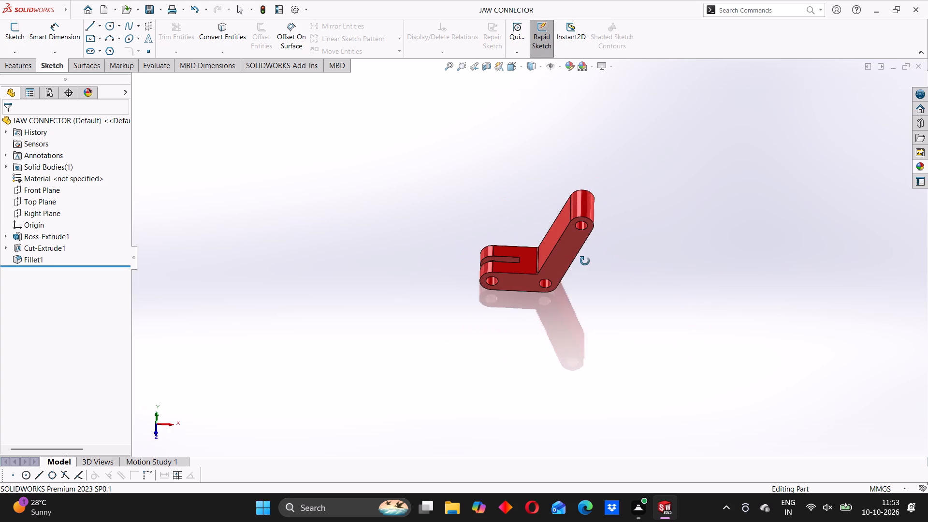
middle_click_drag(585, 261, 575, 275)
left_click(430, 247)
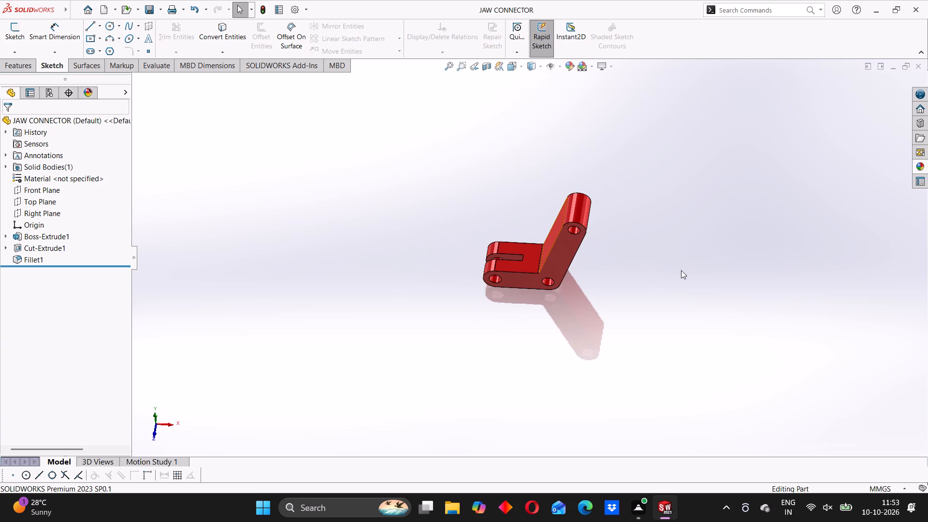
Create a new part document and close the saved JAW CONNECTOR document.
left_click(89, 12)
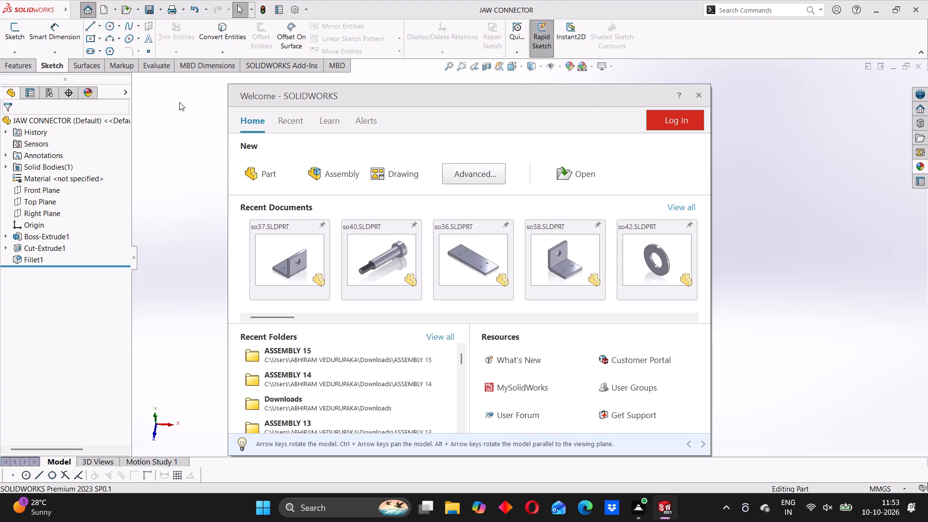
left_click(273, 170)
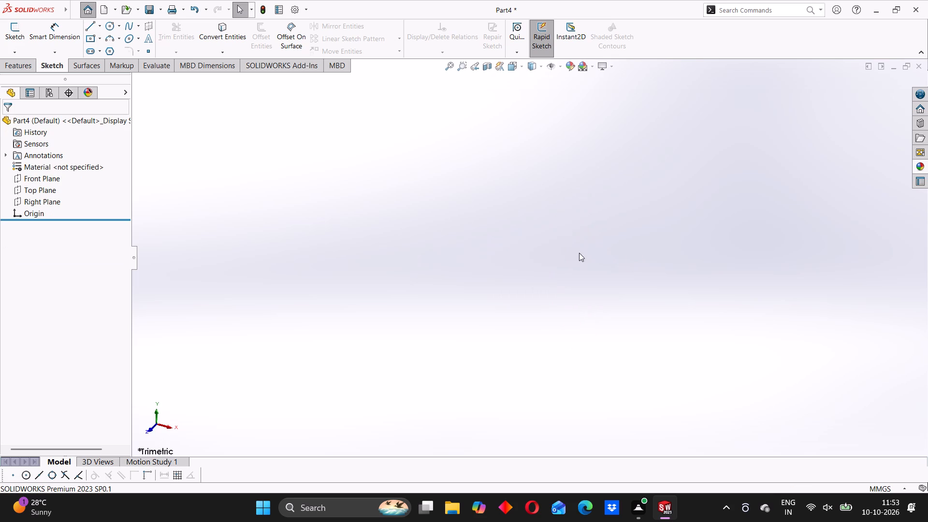
left_click(602, 455)
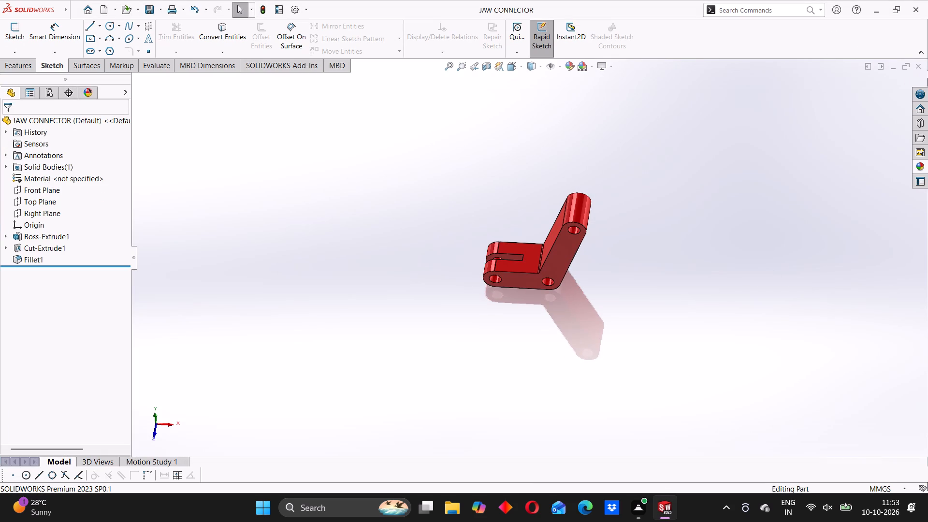
left_click(921, 69)
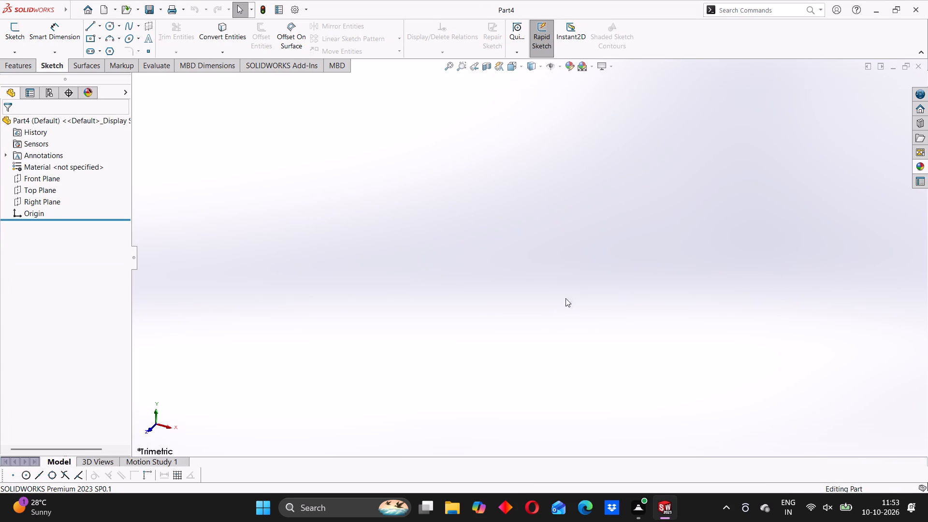
Sketch a horizontal centerpoint straight slot on the Front Plane, centred on the origin, about 88 mm between centres and 25 mm wide.
left_click(23, 183)
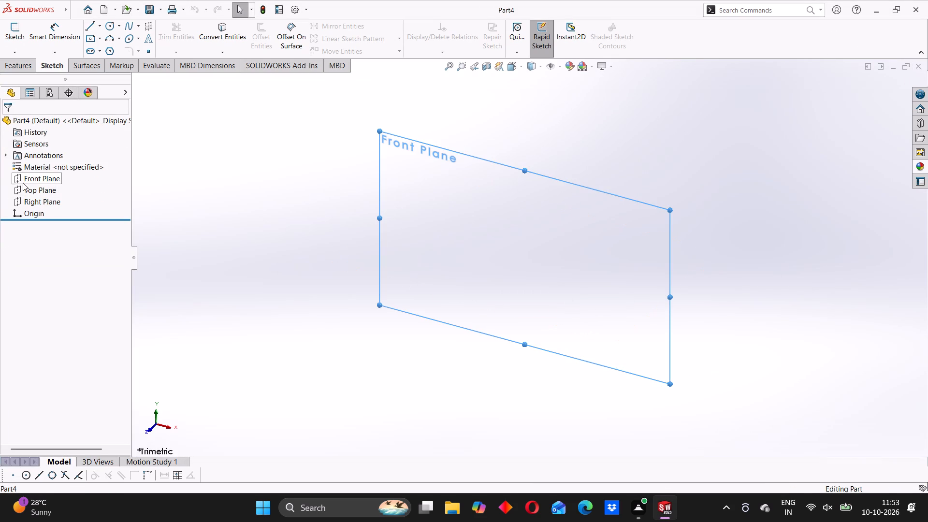
left_click(31, 170)
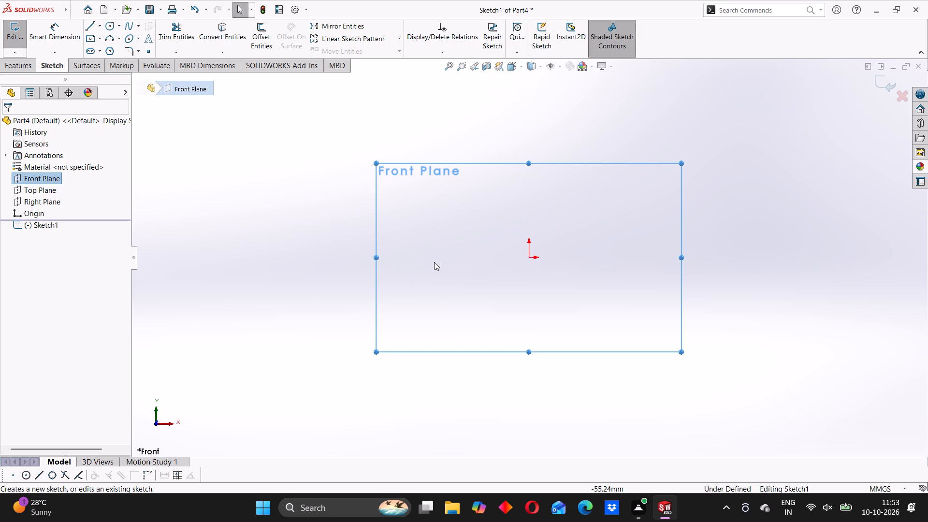
left_click(100, 50)
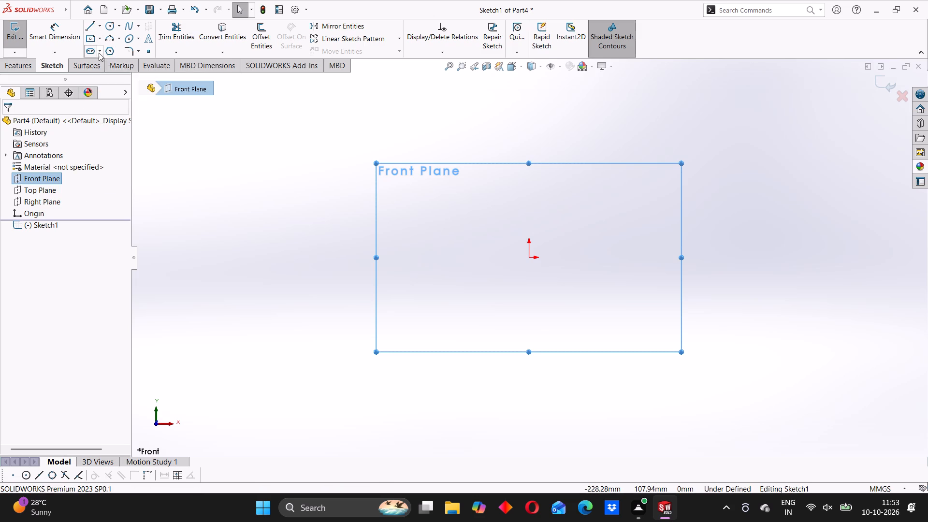
left_click(99, 50)
left_click(100, 53)
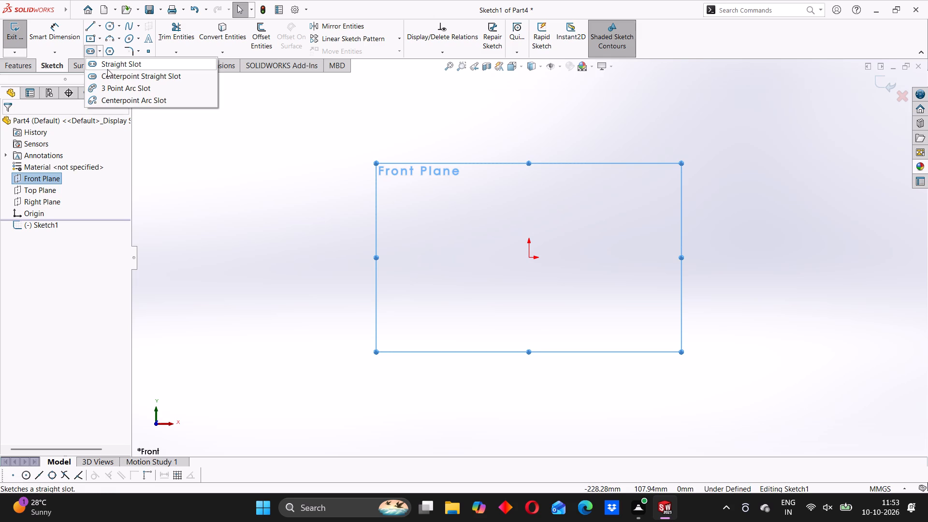
left_click(112, 74)
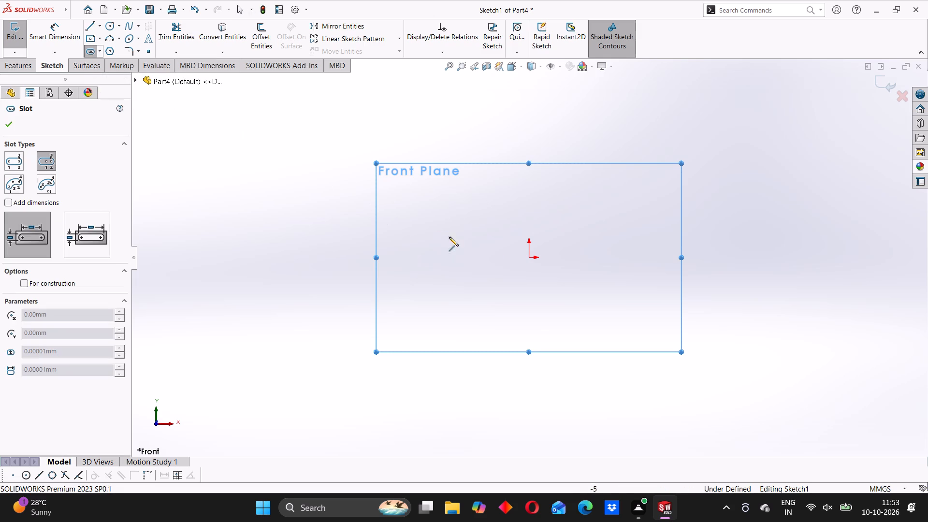
left_click(529, 257)
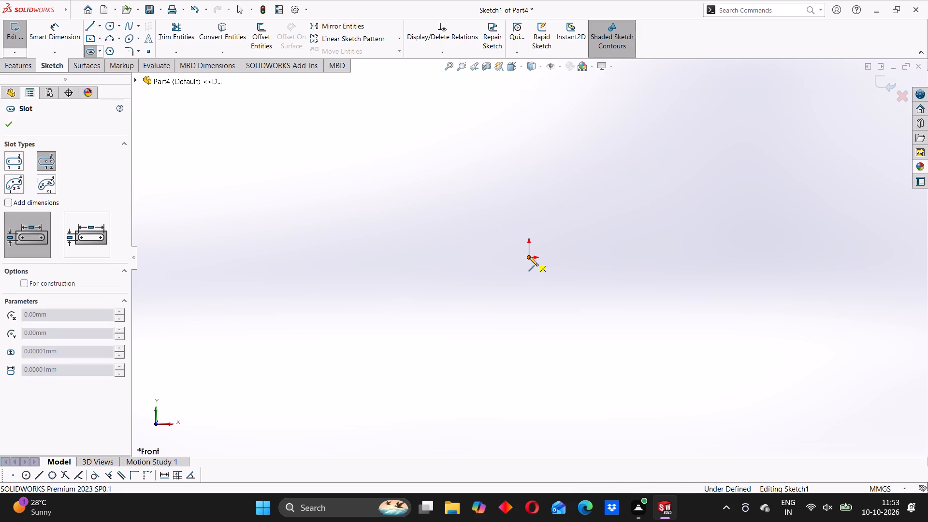
left_click(604, 257)
left_click(581, 236)
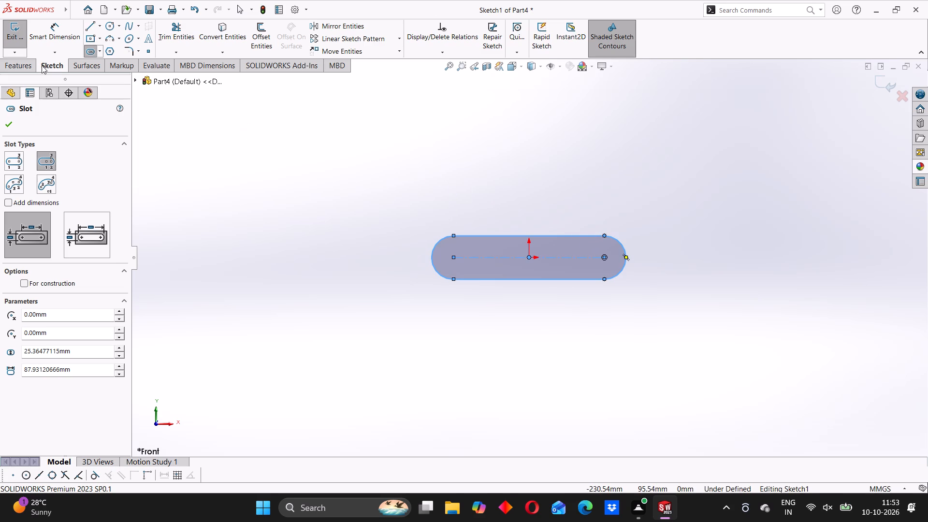
Dimension the slot with a 7 mm end radius and 20 mm between its arc centres.
left_click(51, 42)
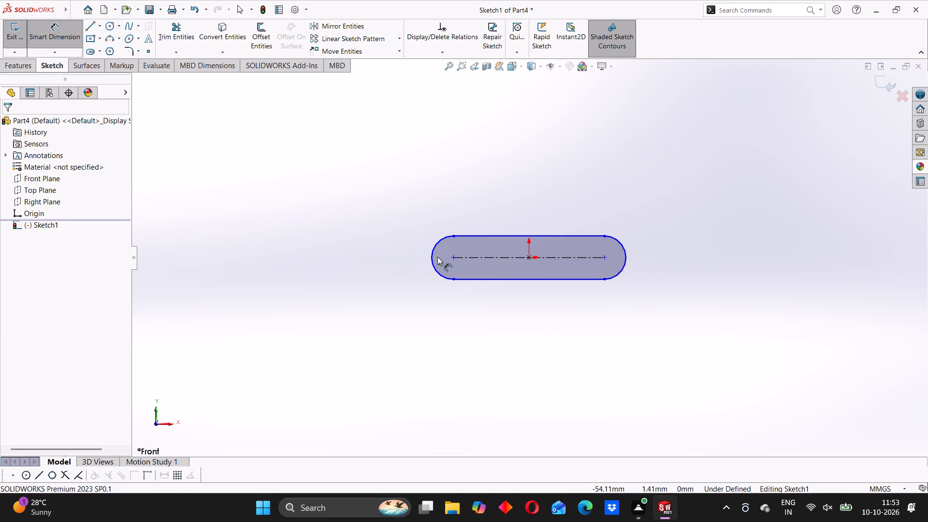
left_click(434, 265)
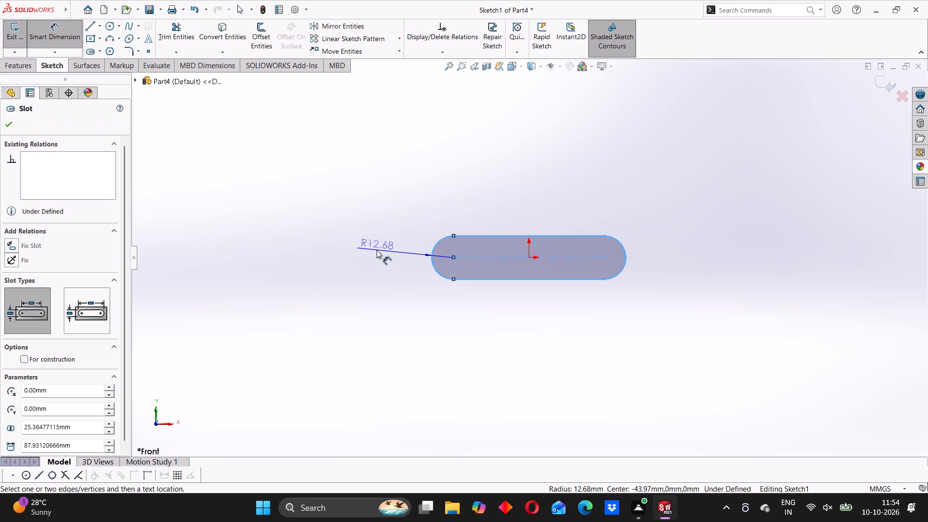
left_click(377, 250)
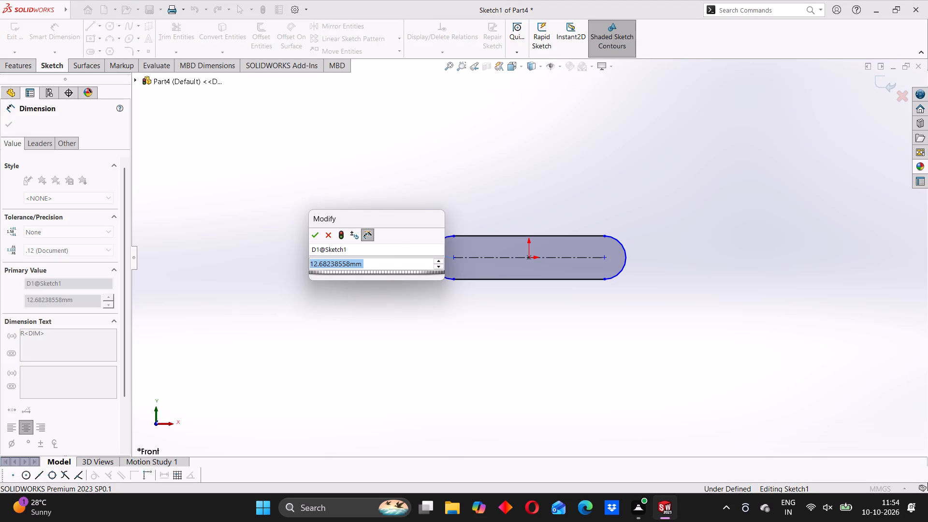
key("7")
key("Return")
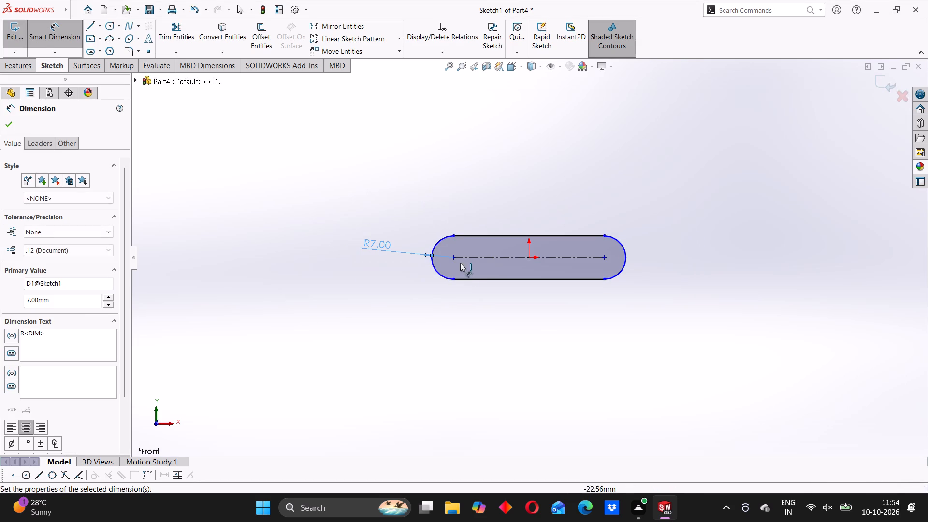
left_click(464, 260)
left_click(481, 312)
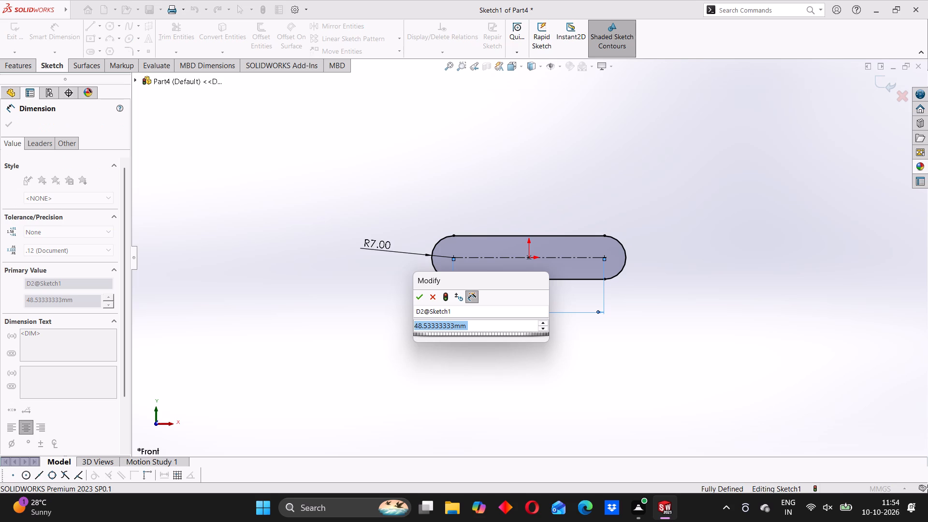
type("20")
key("Return")
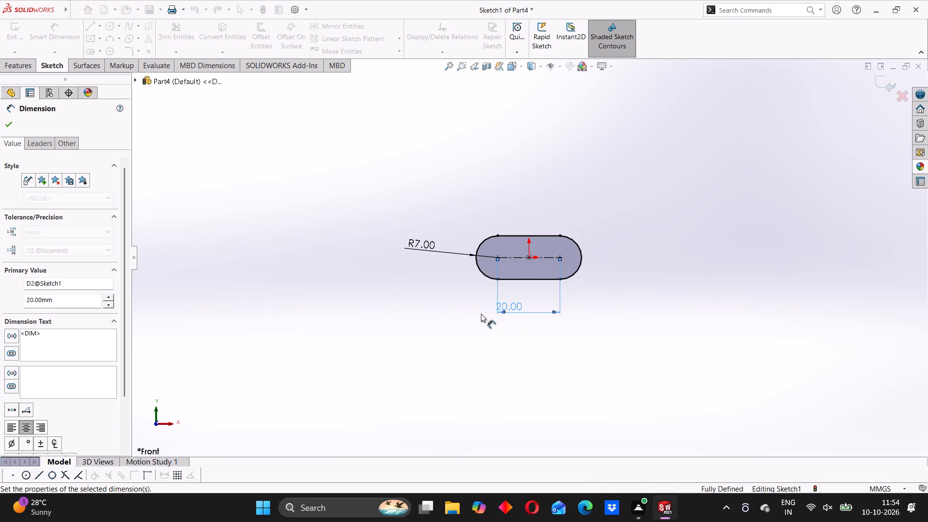
left_click(400, 294)
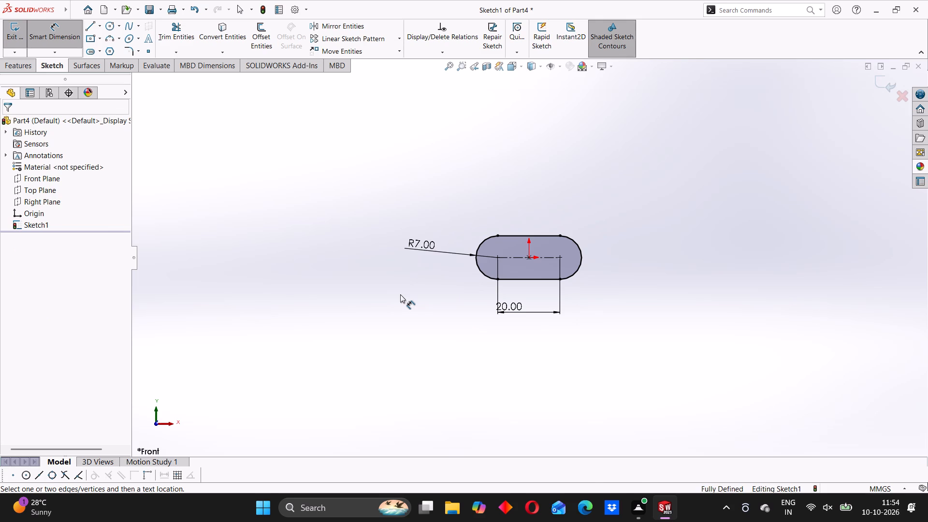
left_click(61, 45)
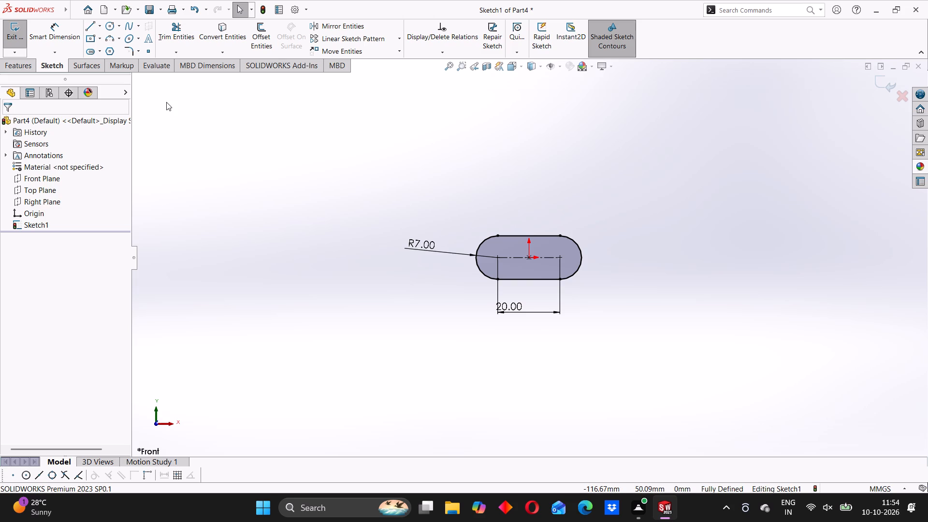
Sketch a circle on each slot arc centre, about 4.3 mm radius at the left end and 3.4 mm at the right.
left_click(112, 30)
left_click(497, 258)
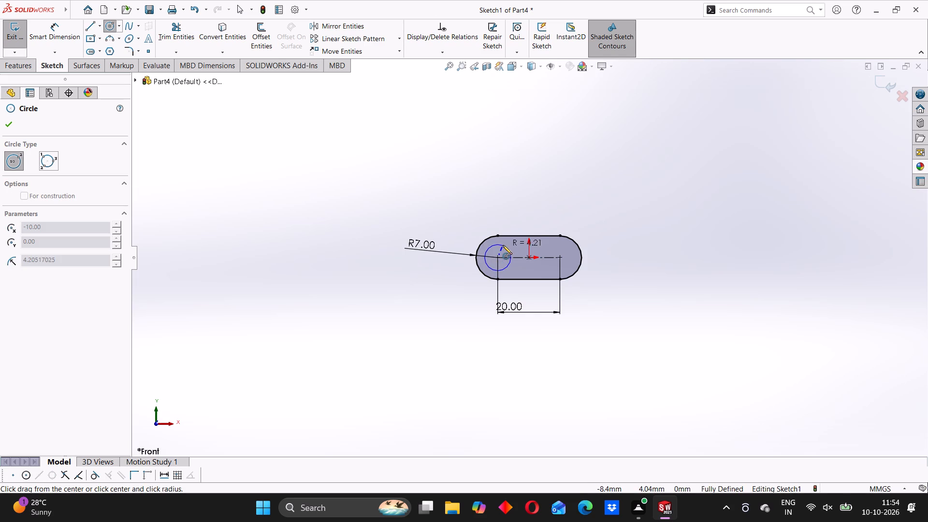
left_click(503, 245)
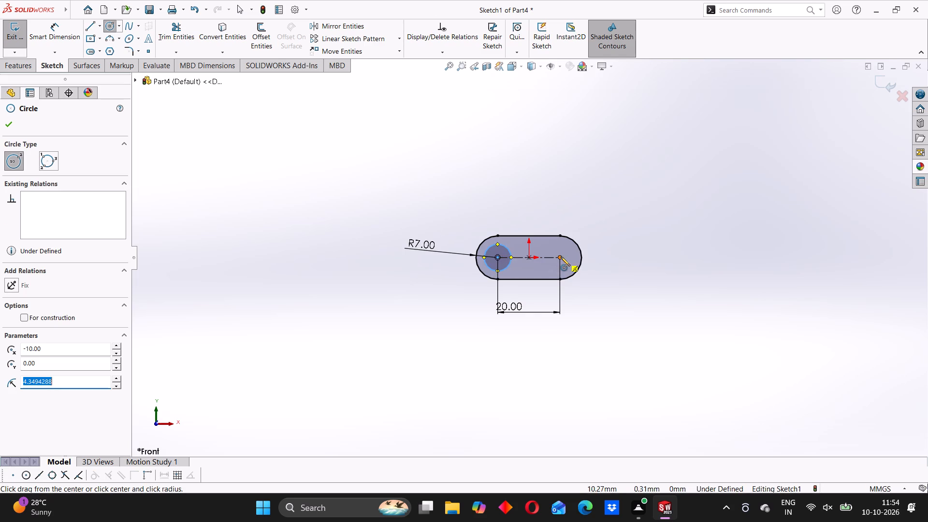
left_click(561, 257)
left_click(562, 247)
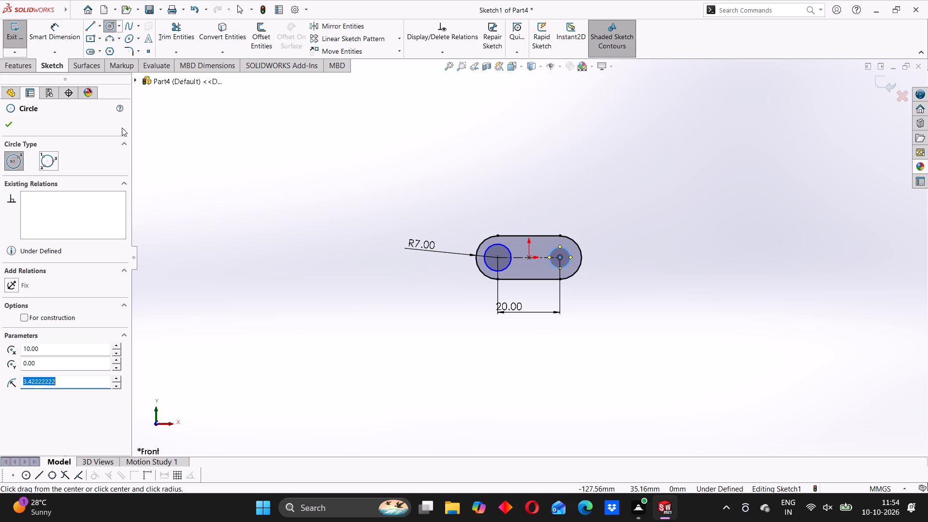
Dimension the slot's left circle to an 8 mm diameter.
left_click(60, 45)
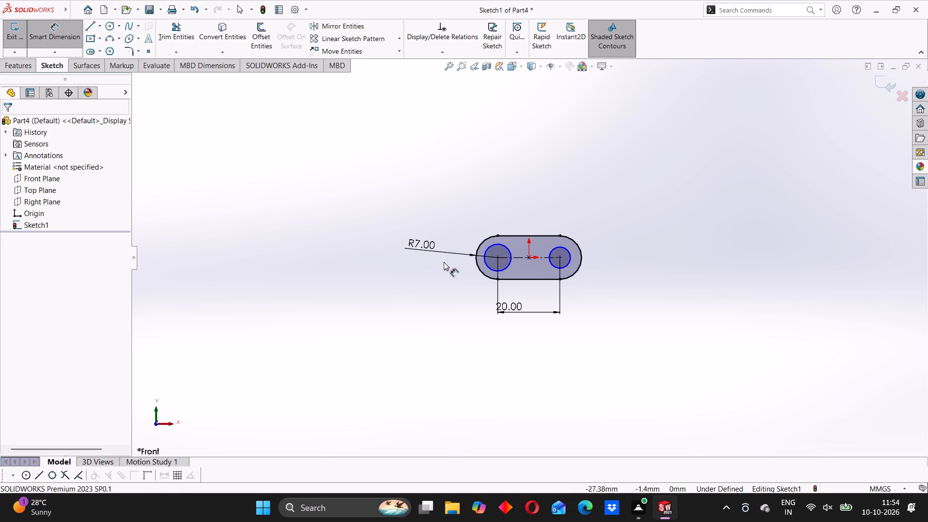
left_click(488, 251)
left_click(463, 220)
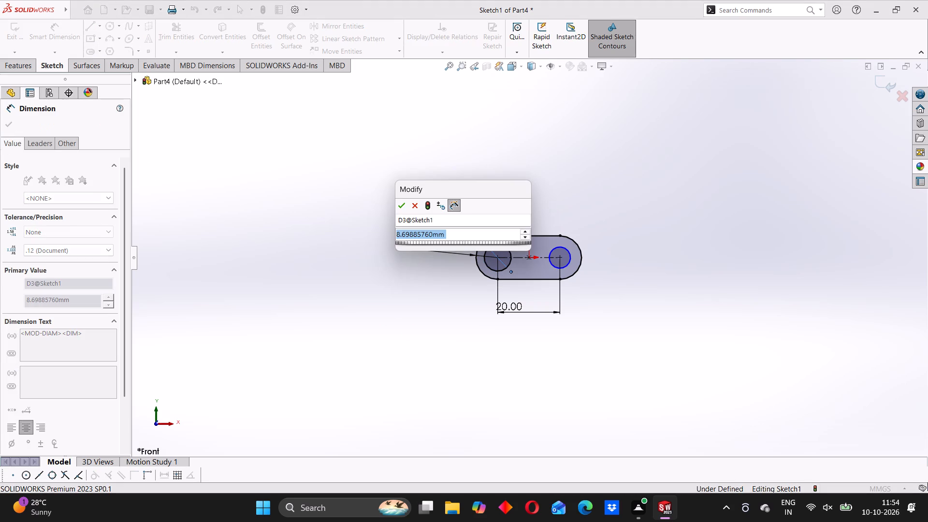
key("8")
key("Return")
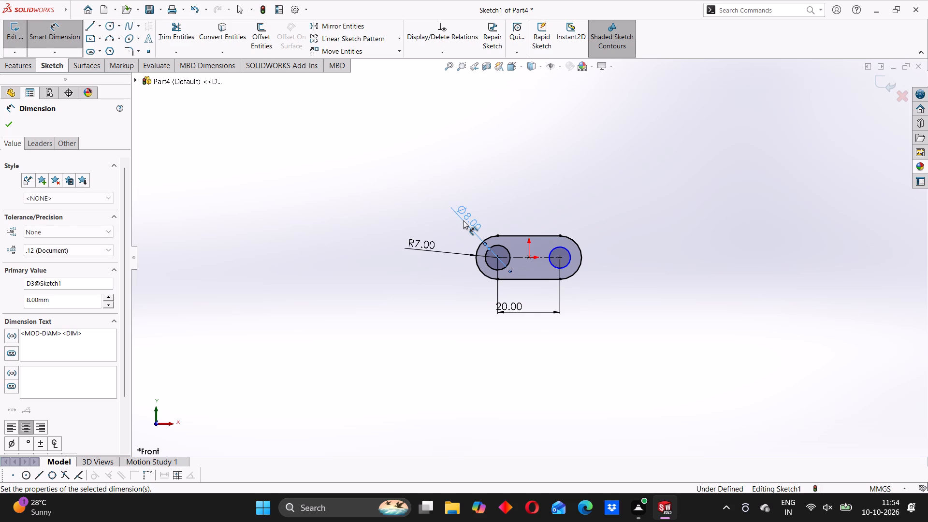
left_click(417, 212)
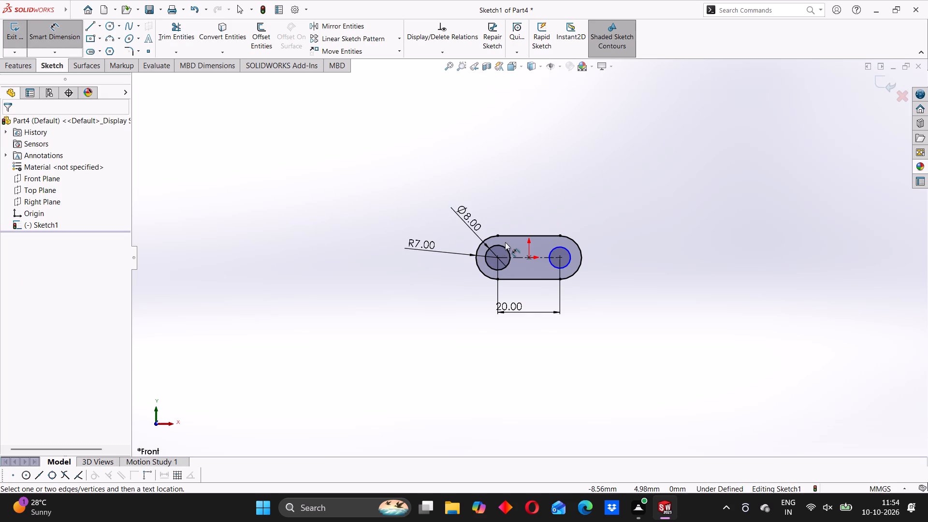
left_click(59, 34)
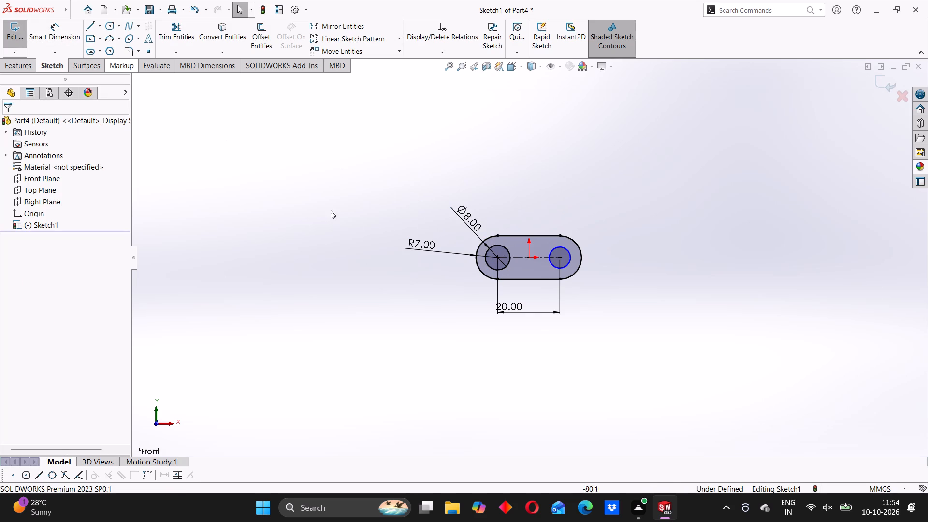
Add an Equal relation between the two circles inside the slot.
left_click(502, 246)
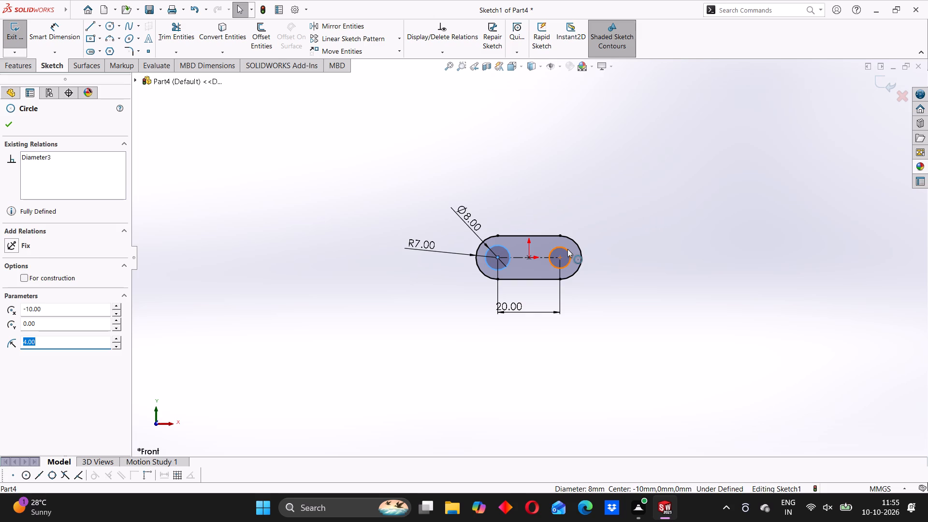
left_click(567, 249, "ctrl")
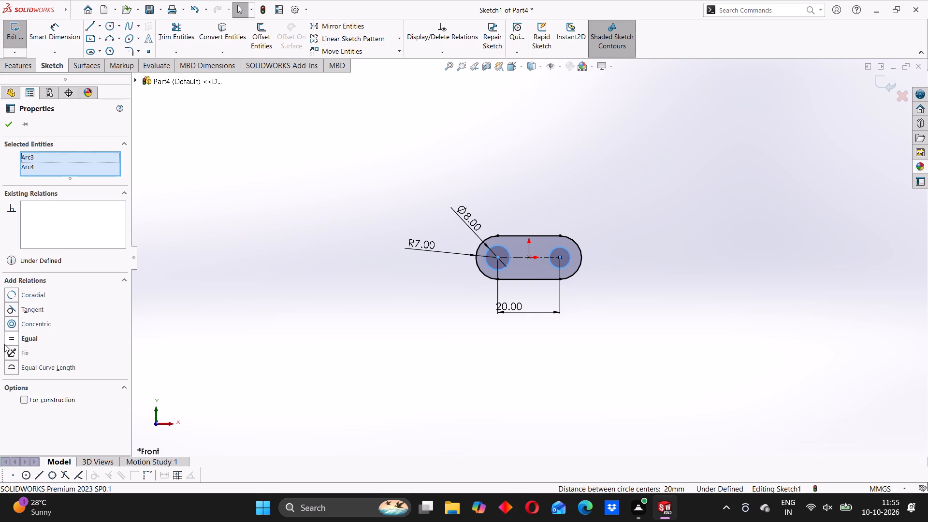
left_click(7, 342)
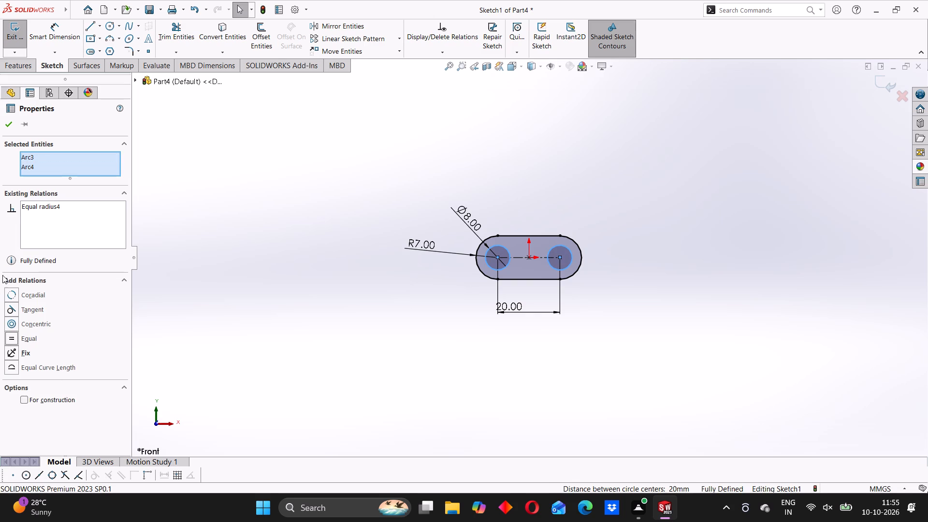
left_click(3, 122)
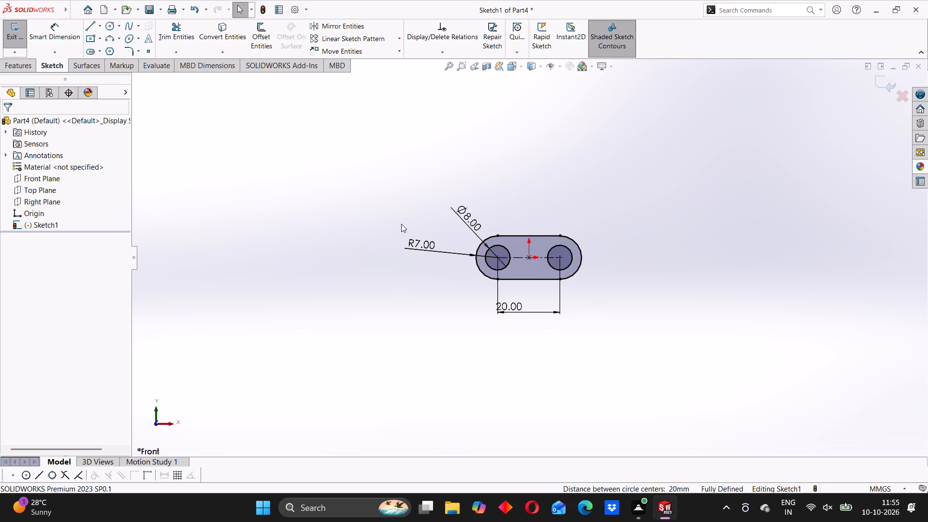
Extrude the slot profile with its two holes as a Mid Plane boss 5 mm thick.
left_click(27, 68)
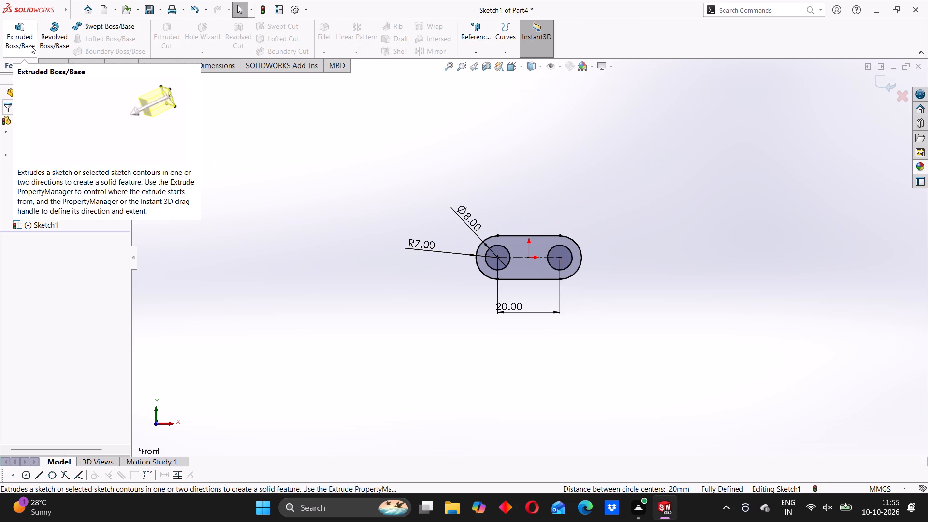
left_click(30, 45)
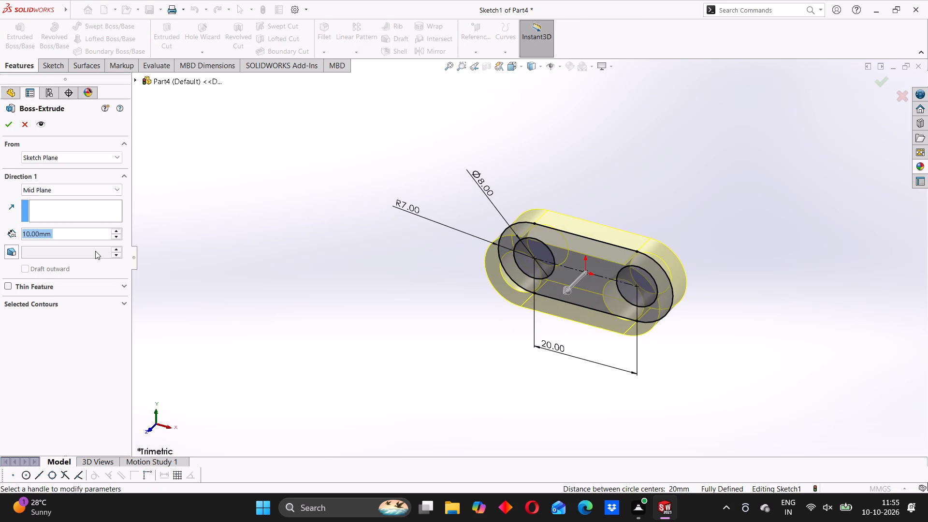
key("5")
key("Return")
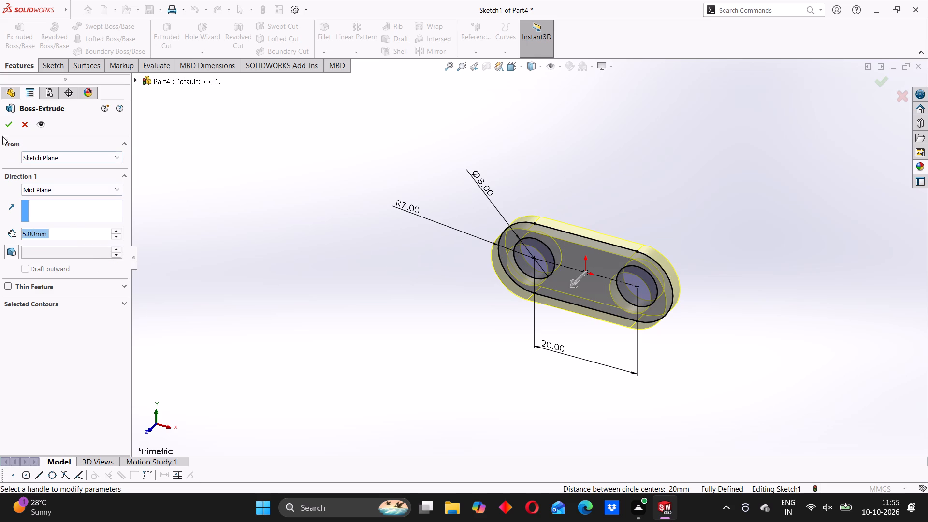
left_click(12, 125)
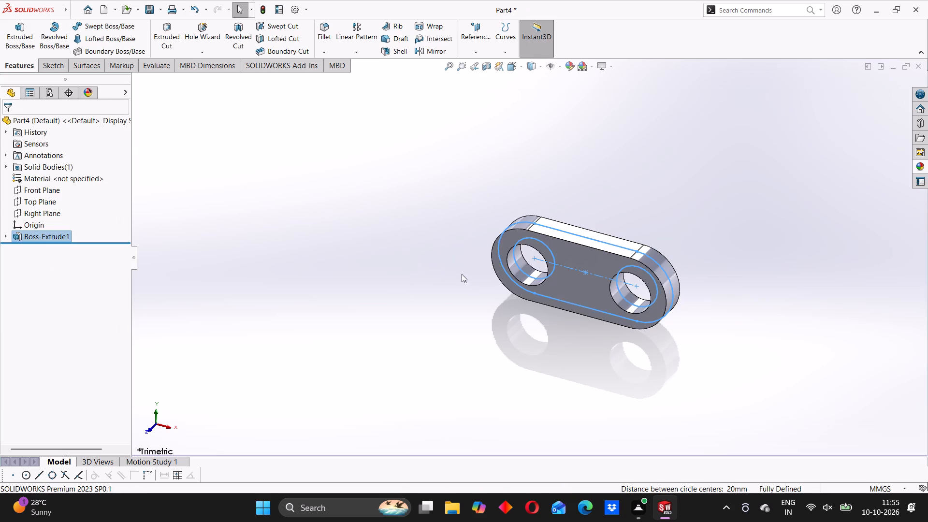
left_click(354, 231)
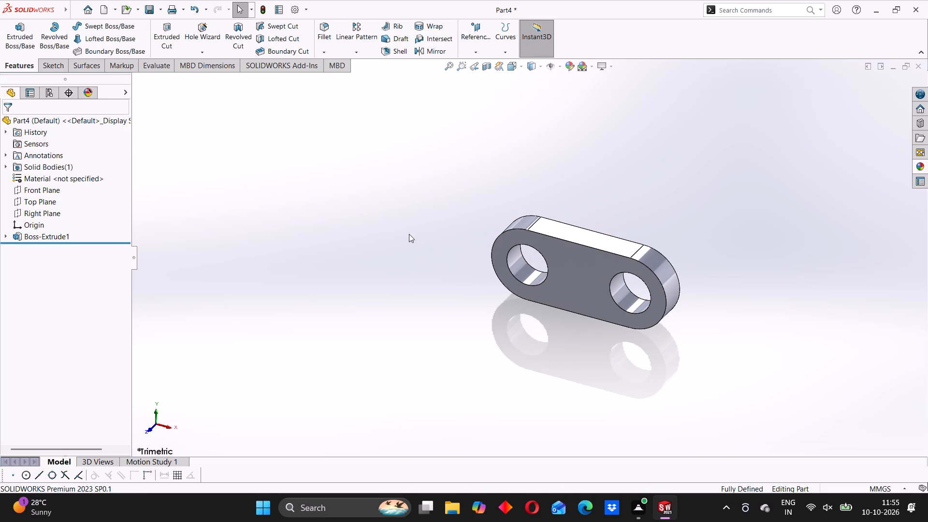
Apply a yellow colour appearance to the whole extruded link feature.
left_click(563, 246)
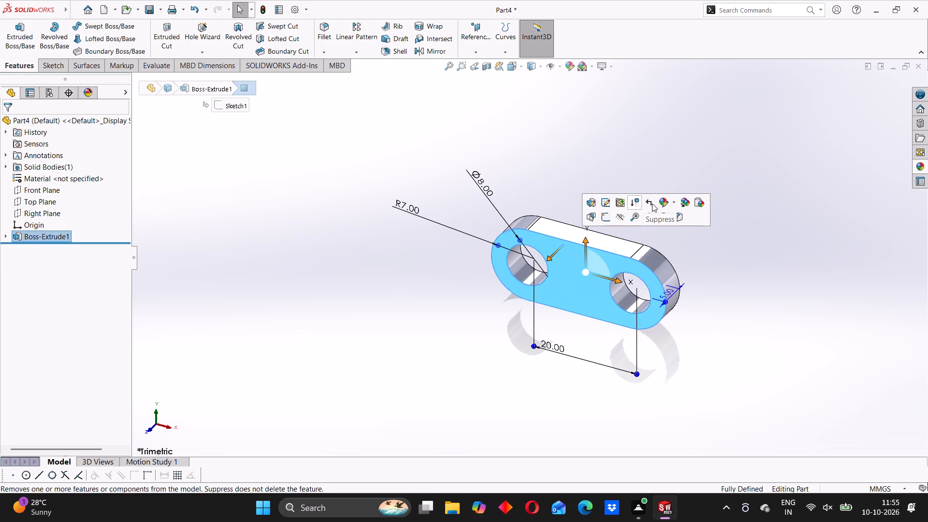
left_click(673, 202)
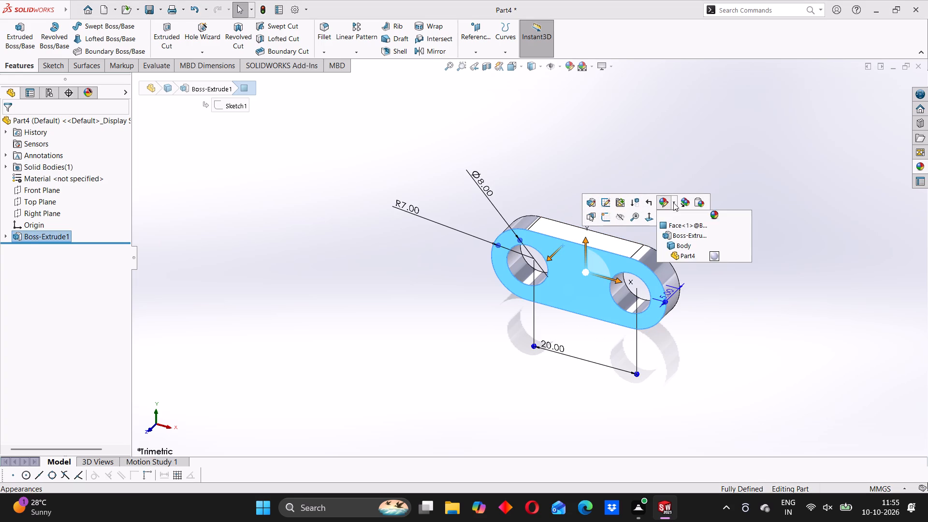
left_click(667, 206)
left_click(705, 247)
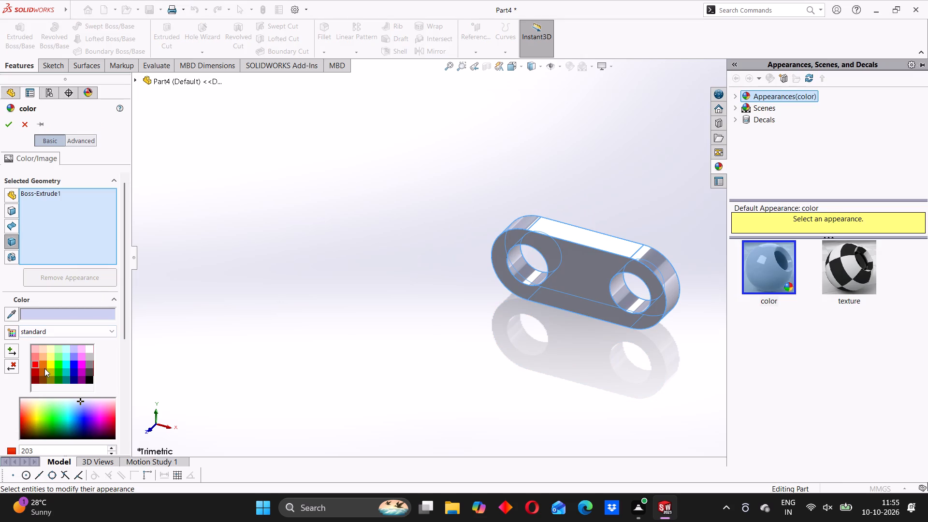
left_click(49, 363)
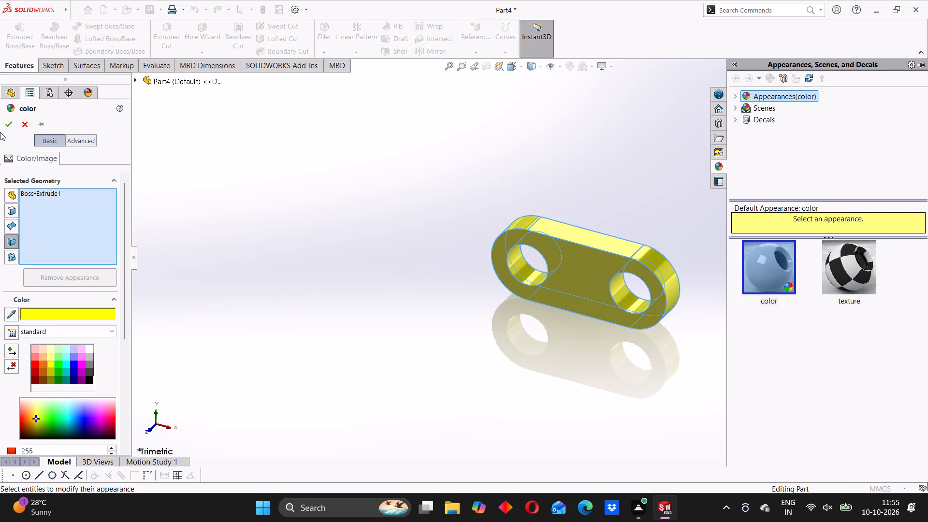
left_click(6, 124)
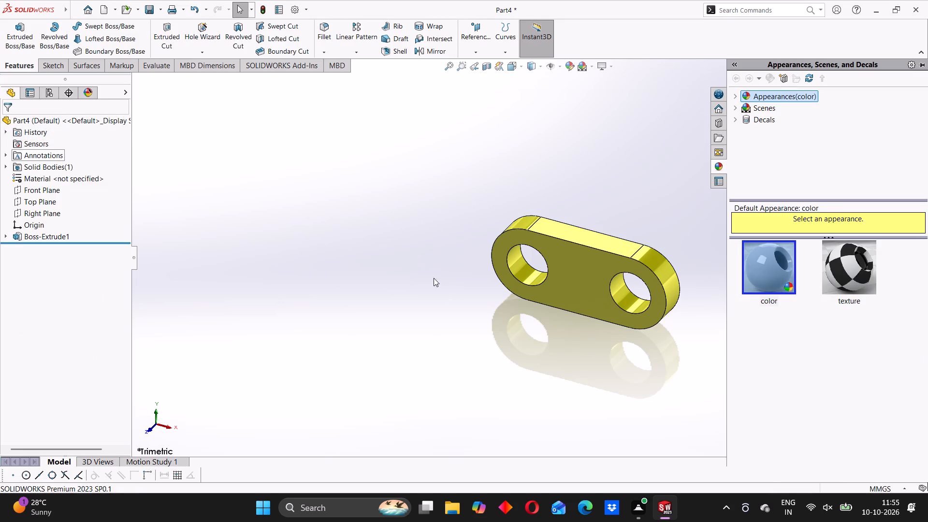
left_click(400, 252)
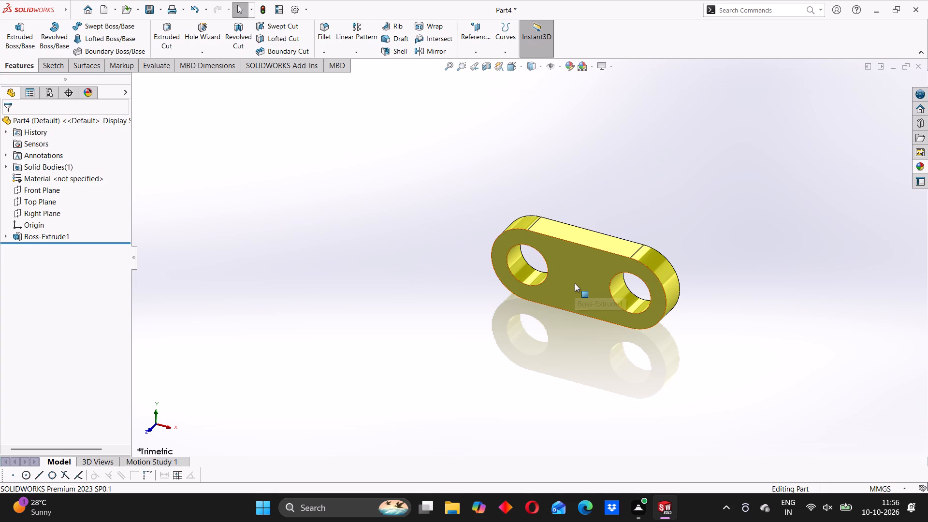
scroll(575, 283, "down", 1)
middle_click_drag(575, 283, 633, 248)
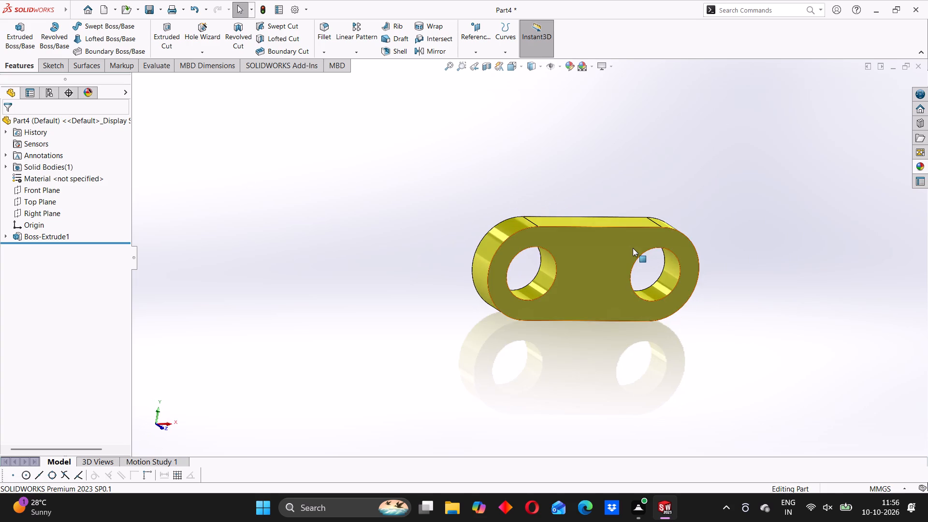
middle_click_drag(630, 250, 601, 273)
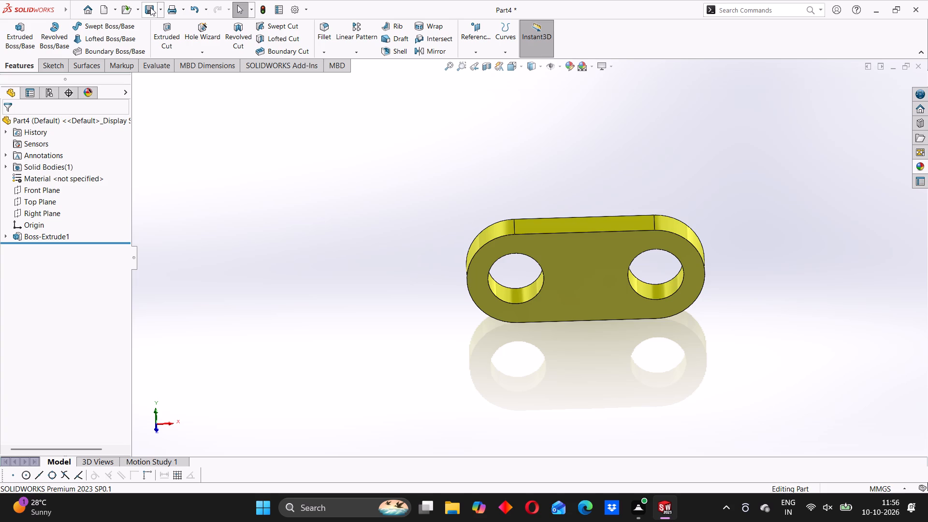
Save the yellow two-hole link part as CONNECTOR in the ASSEMBLY 15 folder.
left_click(159, 11)
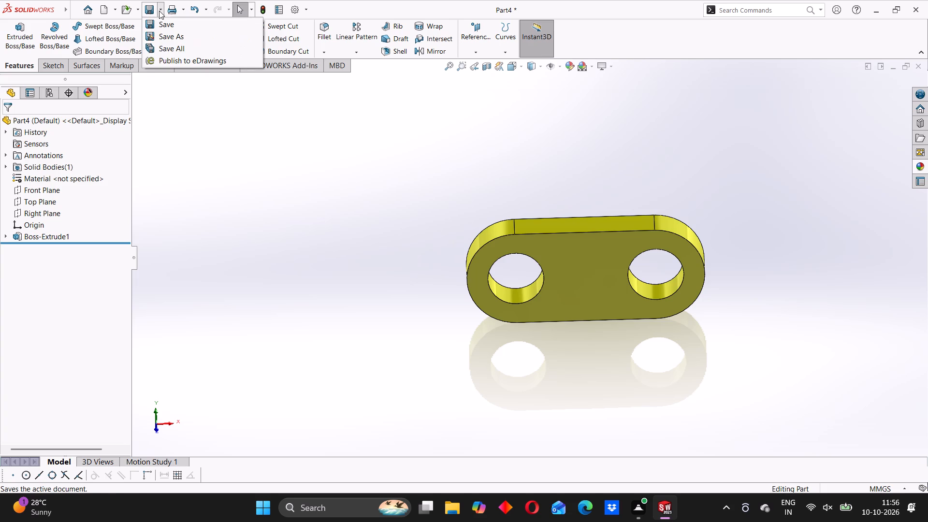
left_click(170, 38)
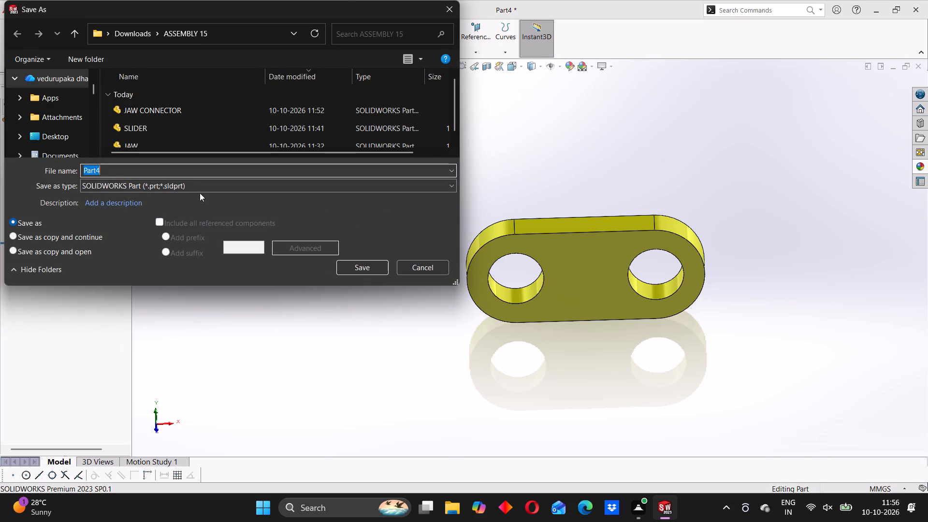
key("c")
type("ONNECTOR")
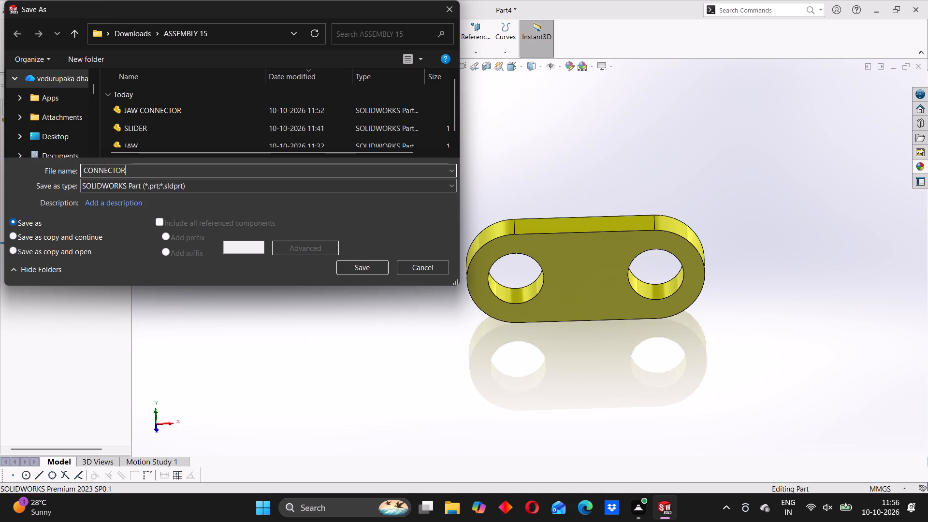
left_click(358, 267)
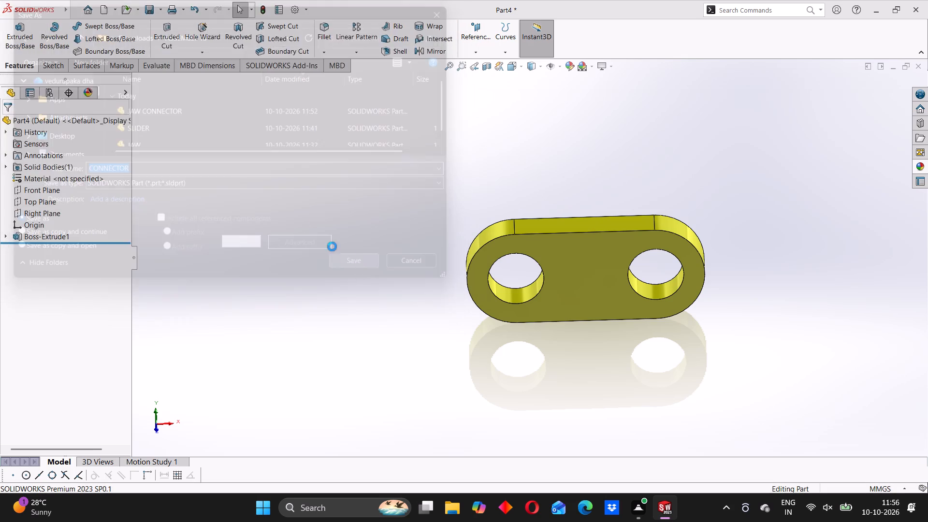
Save a PDF copy of the part named CONNECTOR in the ASSEMBLY 15 folder.
left_click(161, 12)
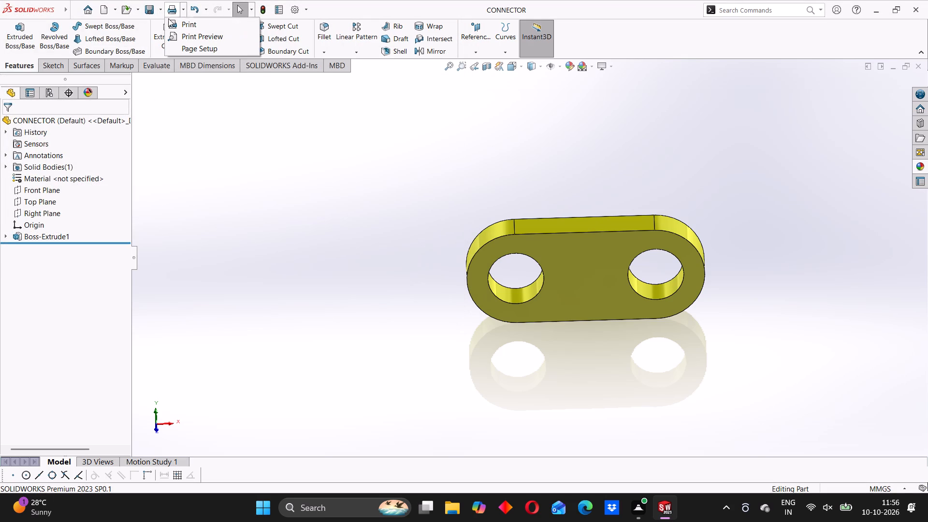
left_click(163, 11)
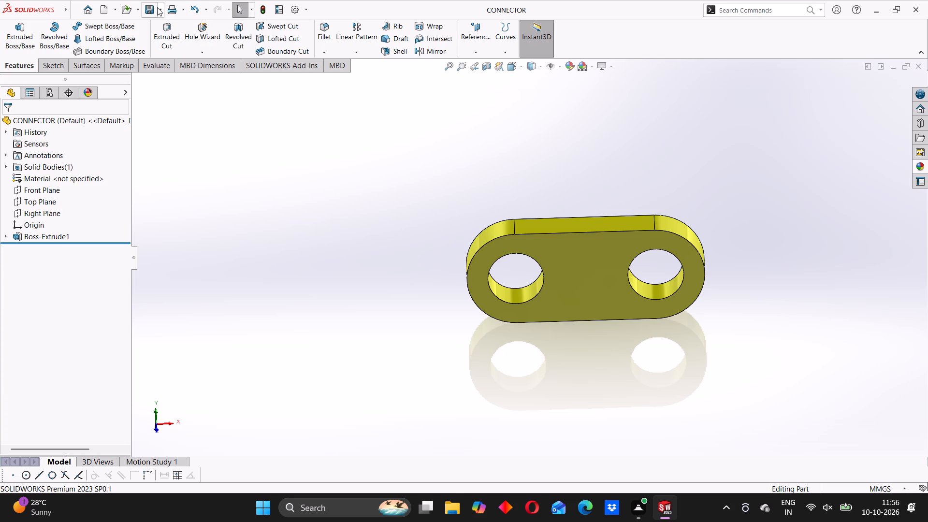
left_click(161, 14)
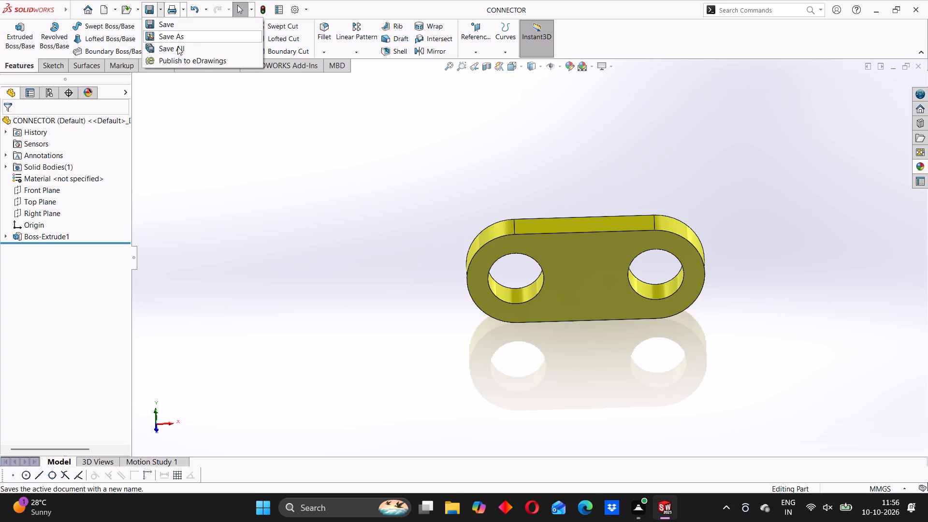
left_click(179, 41)
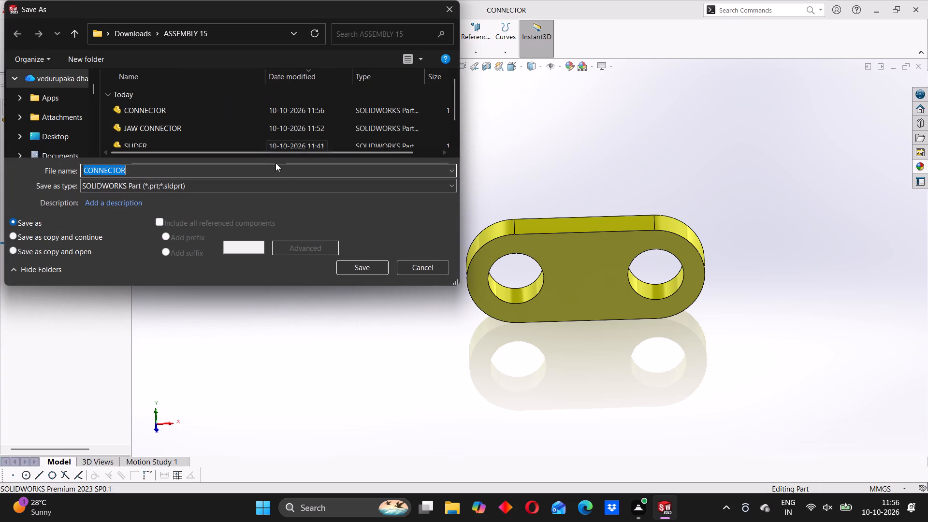
left_click(286, 188)
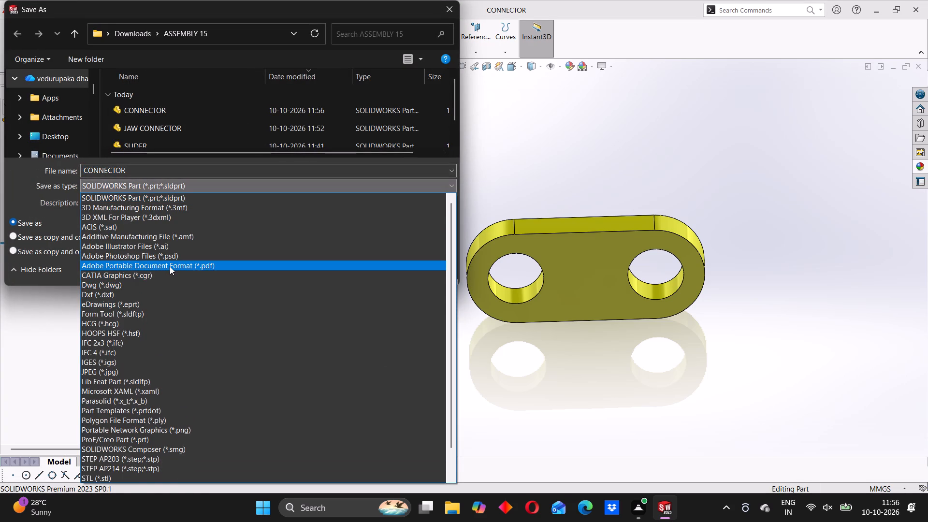
left_click(170, 266)
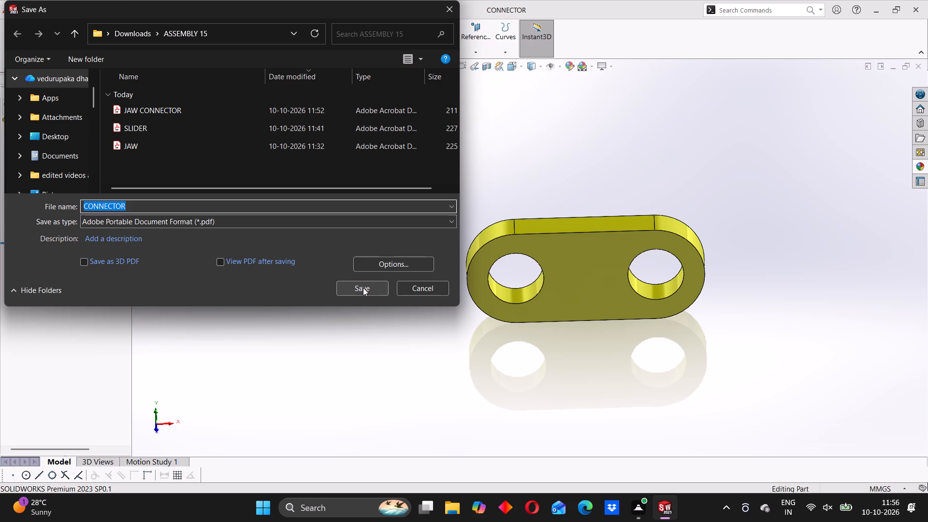
left_click(362, 289)
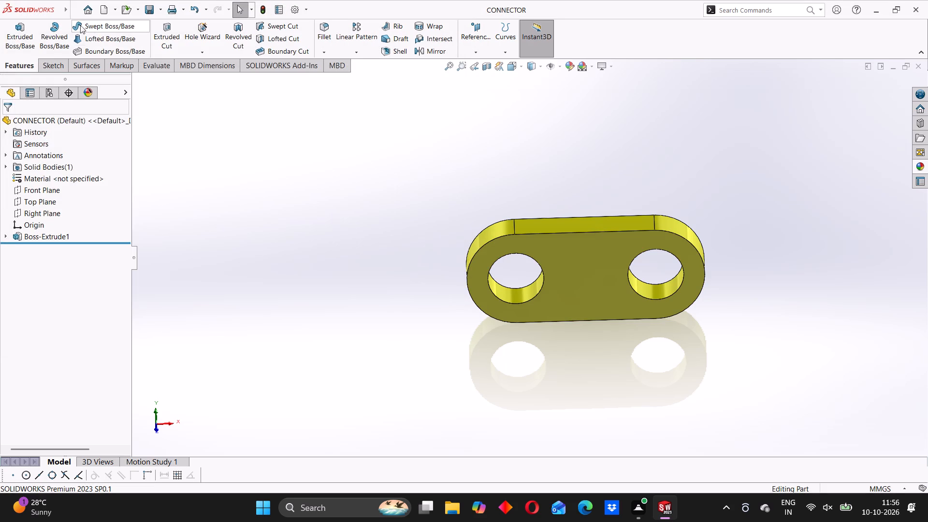
Create a new part and start a sketch on its Front Plane.
left_click(85, 14)
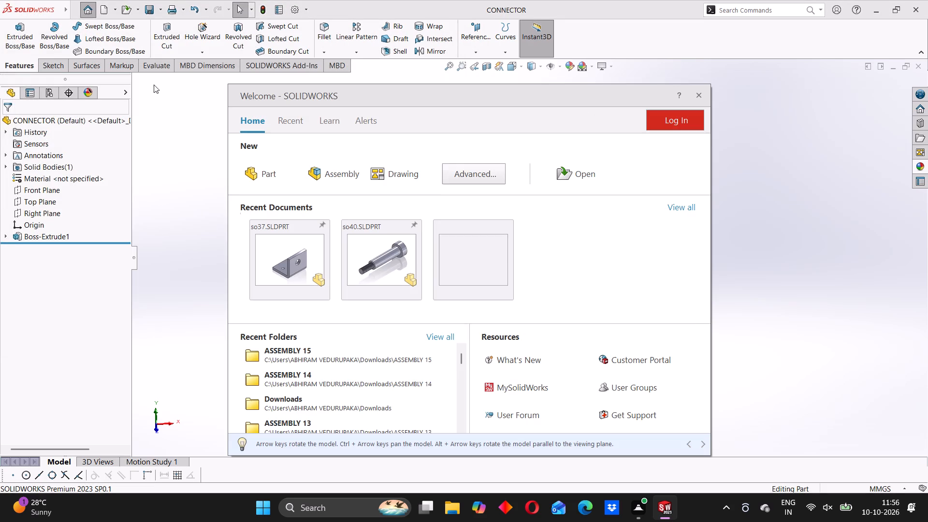
left_click(252, 181)
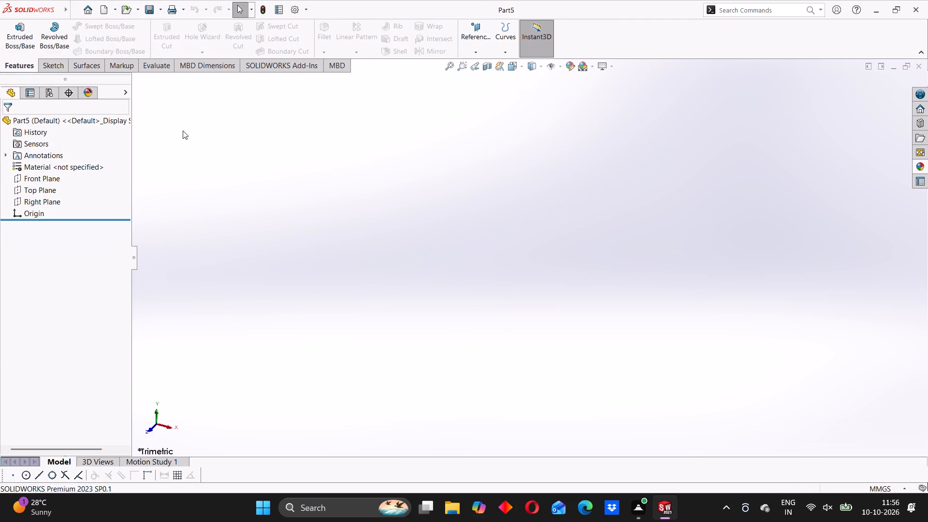
left_click(51, 176)
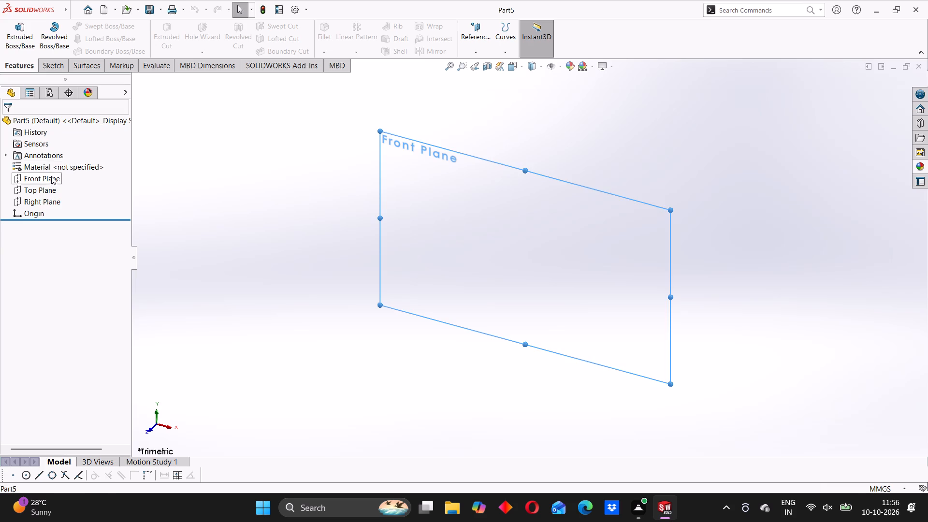
left_click(63, 162)
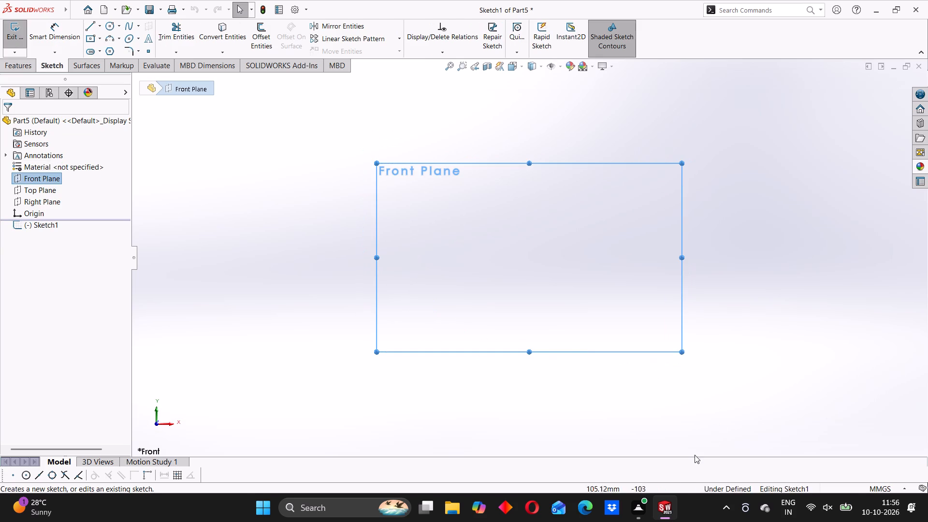
Switch to the CONNECTOR part document and close it, returning to the new part's sketch.
left_click(588, 433)
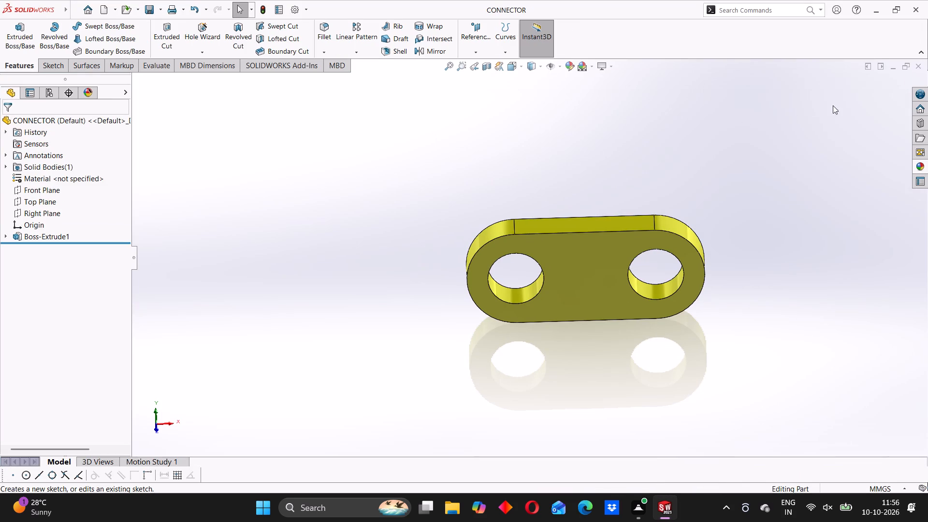
left_click(917, 63)
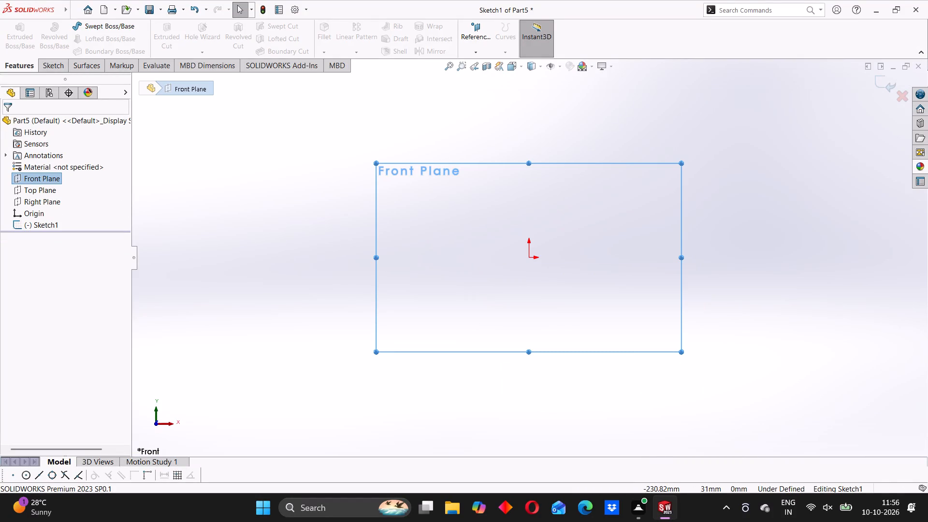
Sketch a horizontal centerpoint straight slot at the origin, about 153 mm between arc centres and 38 mm wide.
left_click(58, 68)
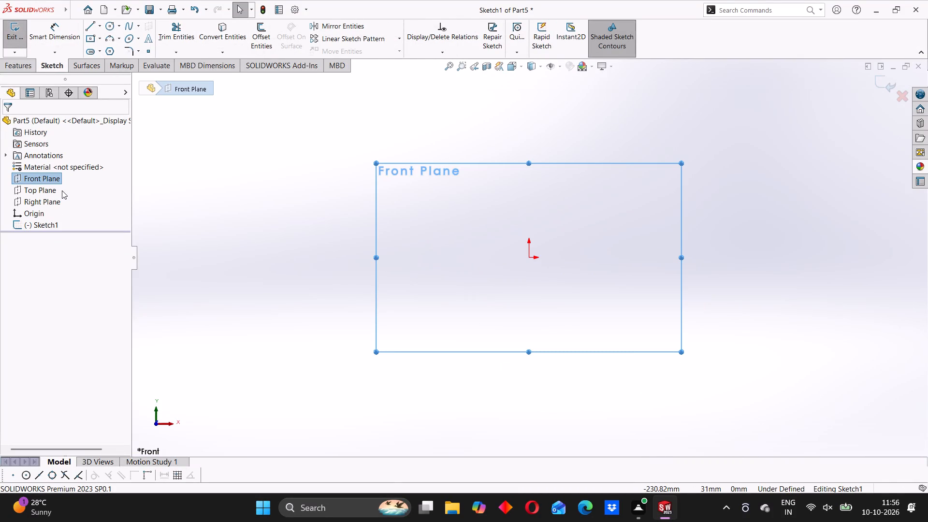
left_click(101, 49)
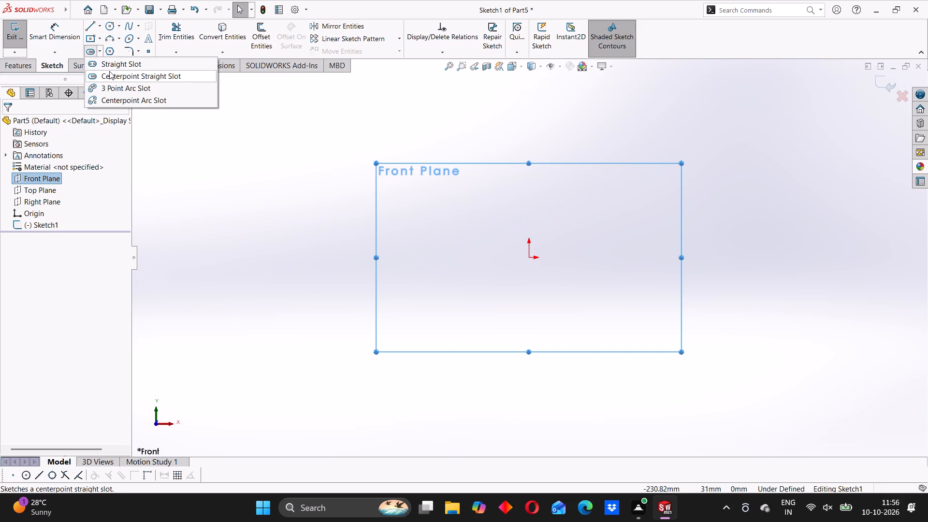
left_click(109, 71)
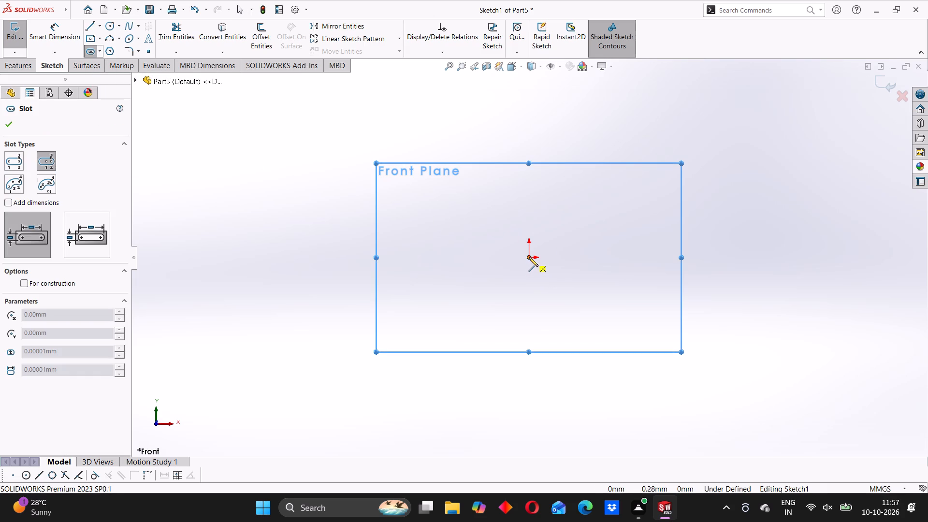
left_click(529, 257)
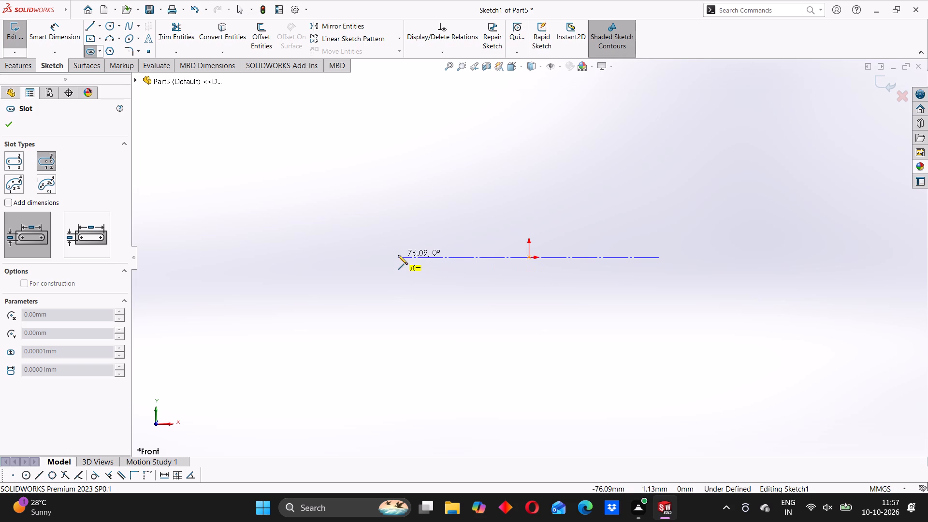
left_click_drag(397, 255, 394, 238)
left_click(394, 225)
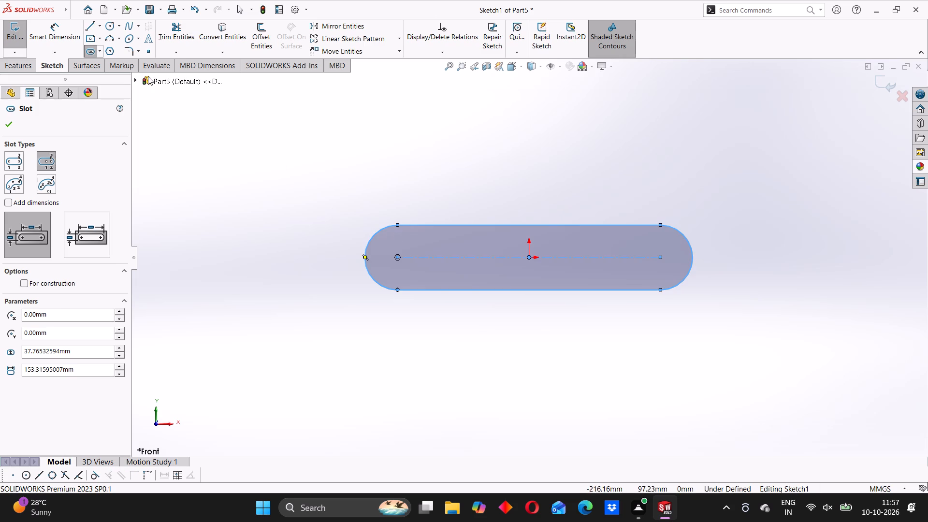
Dimension the slot's centre-to-centre length to 50 mm.
left_click(57, 39)
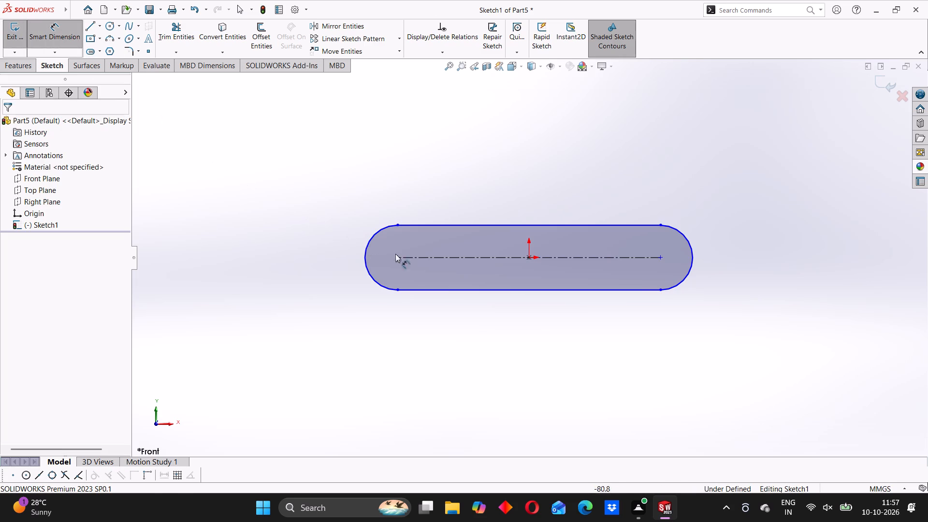
left_click_drag(433, 255, 442, 281)
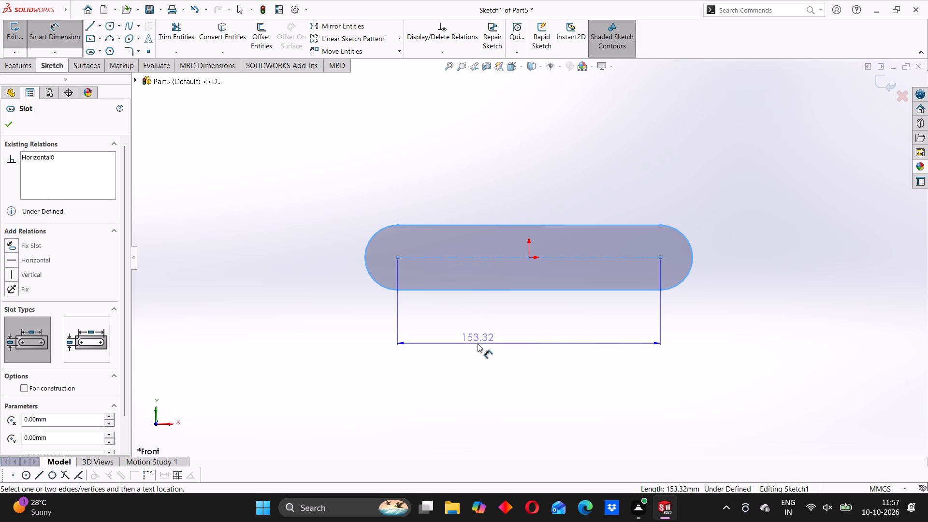
left_click(479, 345)
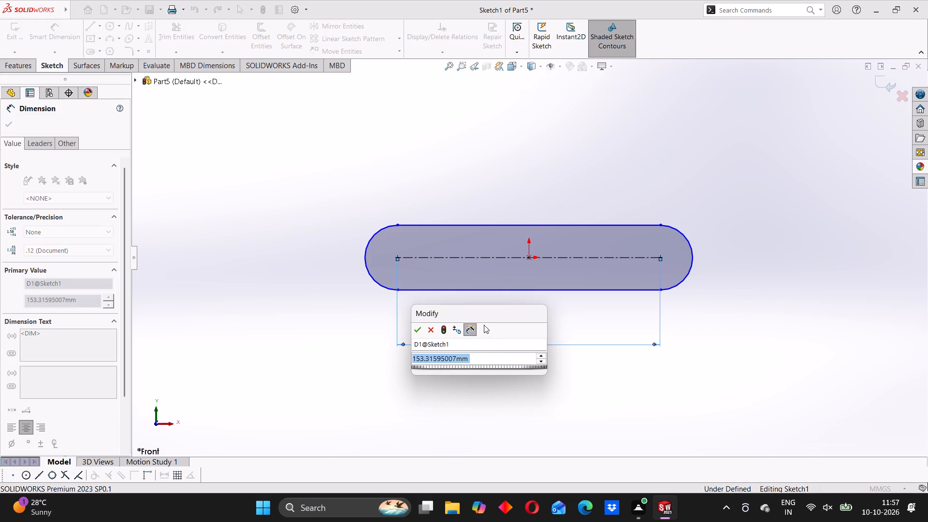
key("5")
key("0")
key("Return")
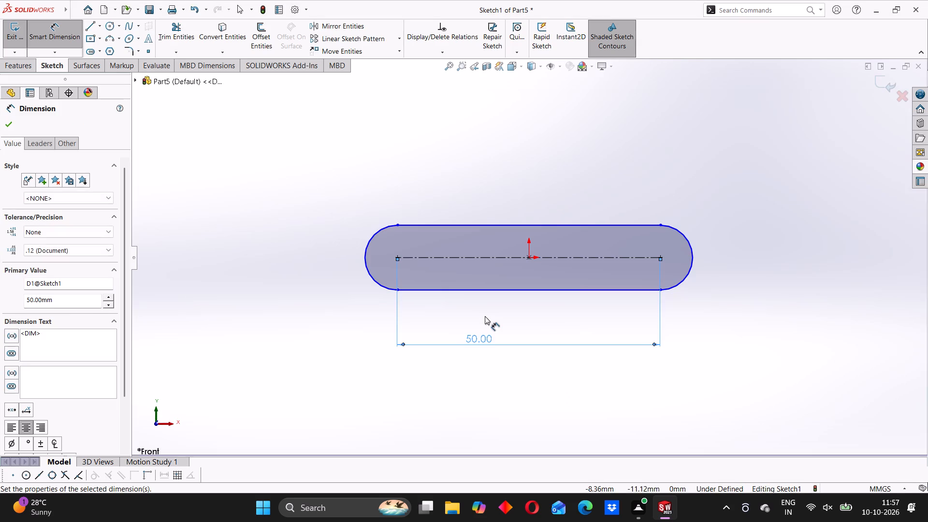
Dimension the slot's left end arc to a 7.5 mm radius.
left_click(374, 234)
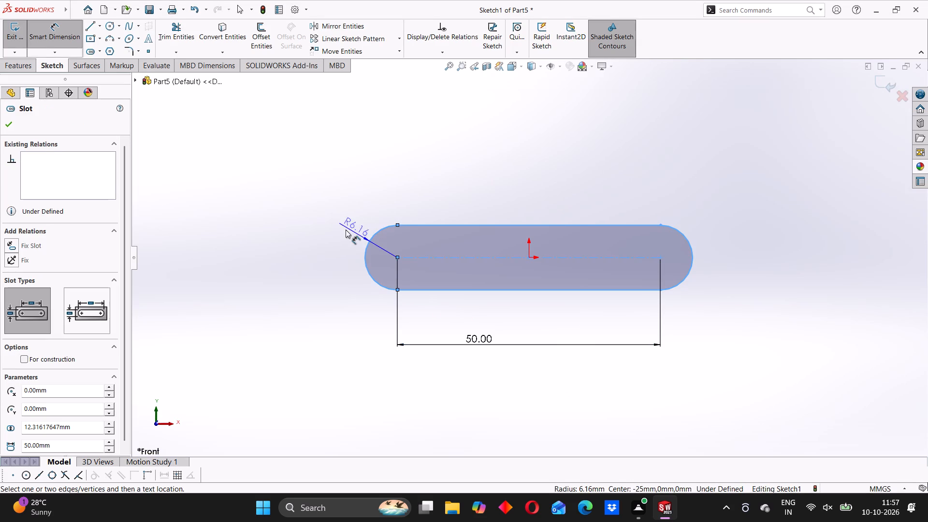
left_click(336, 228)
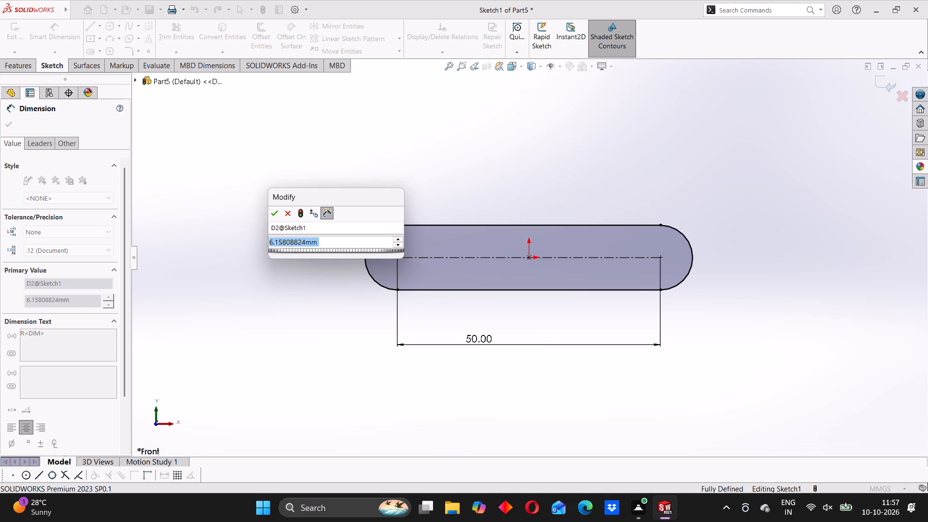
type("7.5")
key("Return")
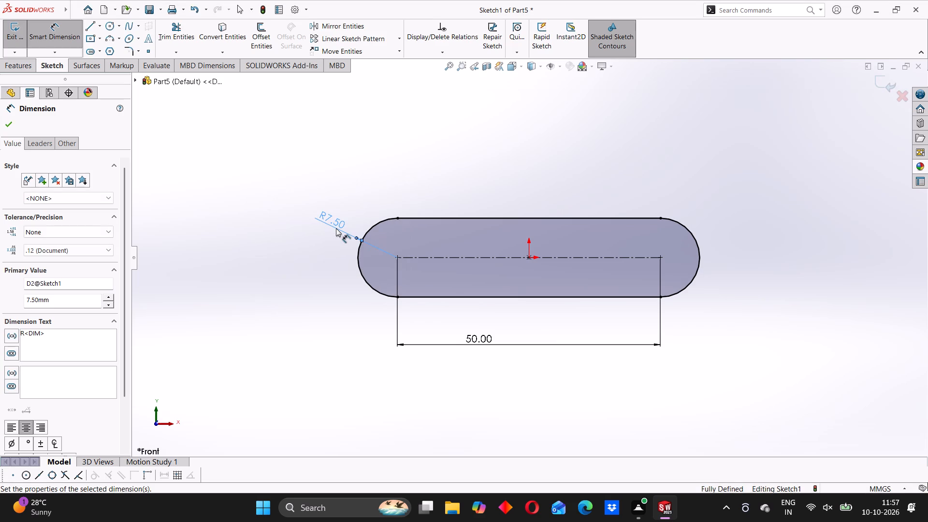
scroll(336, 228, "up", 2)
left_click(370, 258)
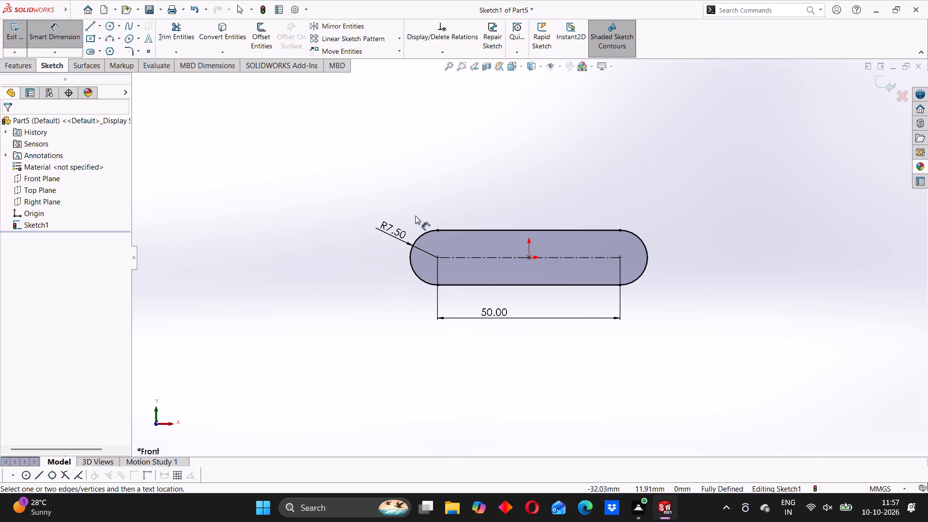
Sketch a circle on each of the slot's arc centres, about 5 mm radius on the left and 4.4 mm on the right.
scroll(490, 257, "down", 1)
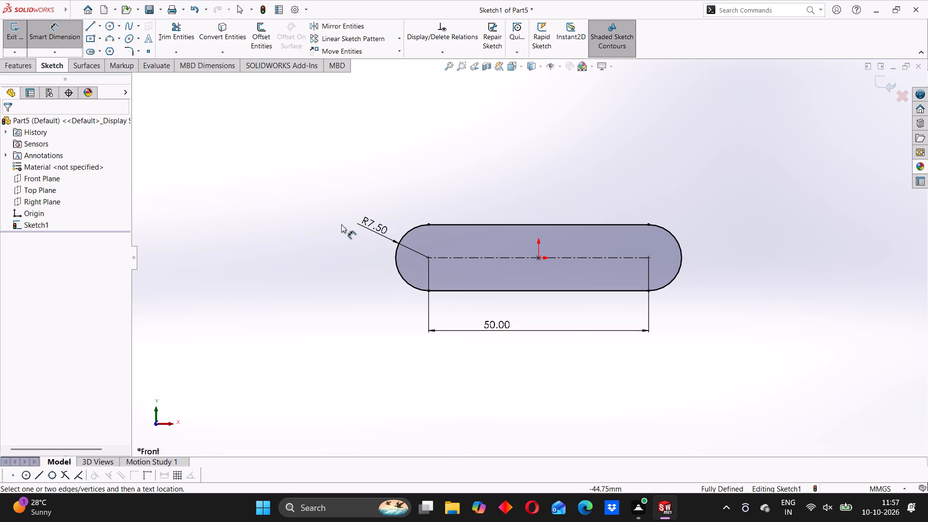
left_click(116, 29)
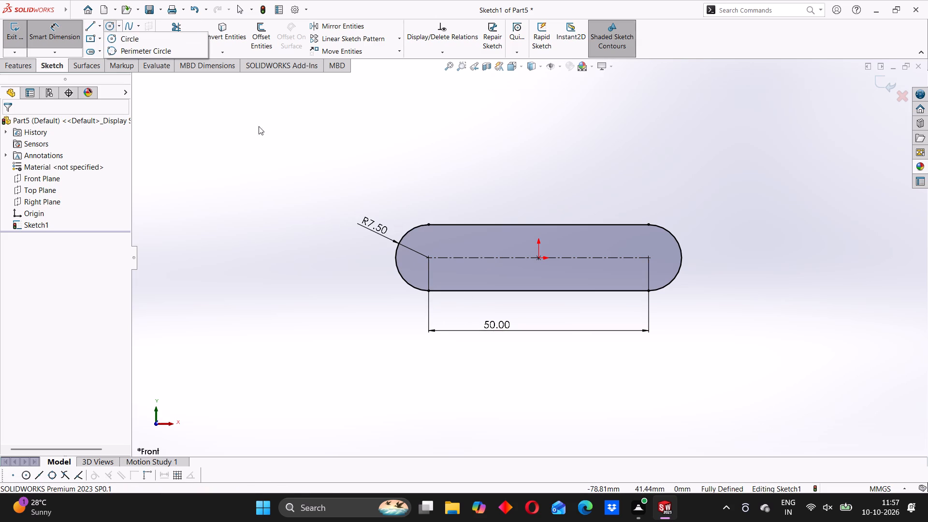
left_click(107, 23)
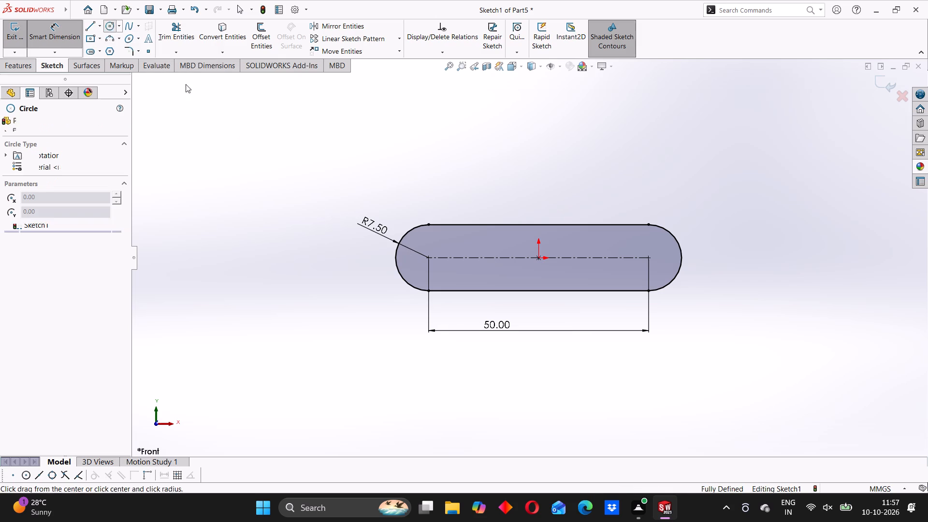
left_click(426, 256)
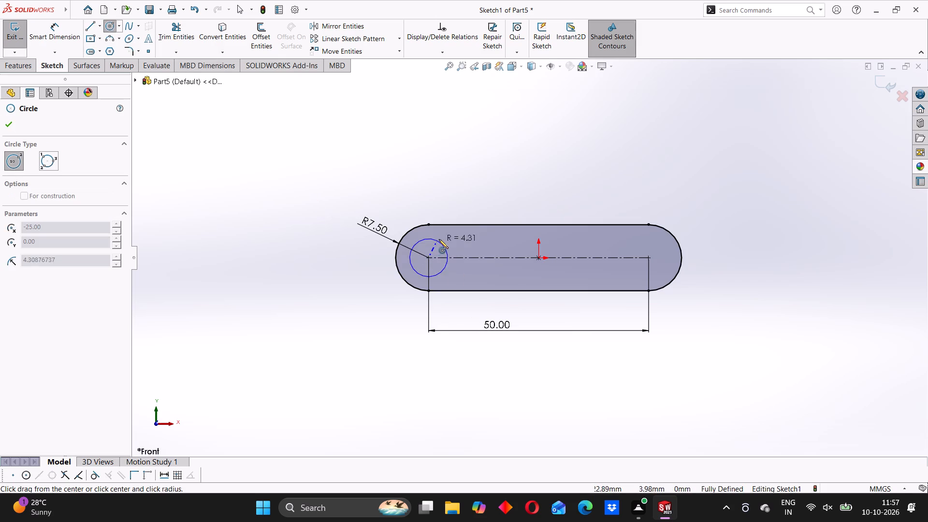
left_click(439, 238)
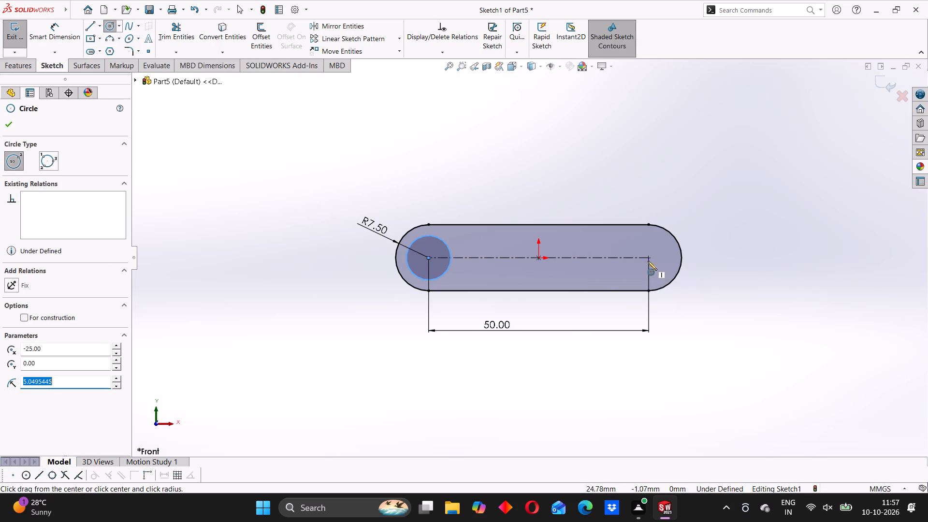
left_click(646, 259)
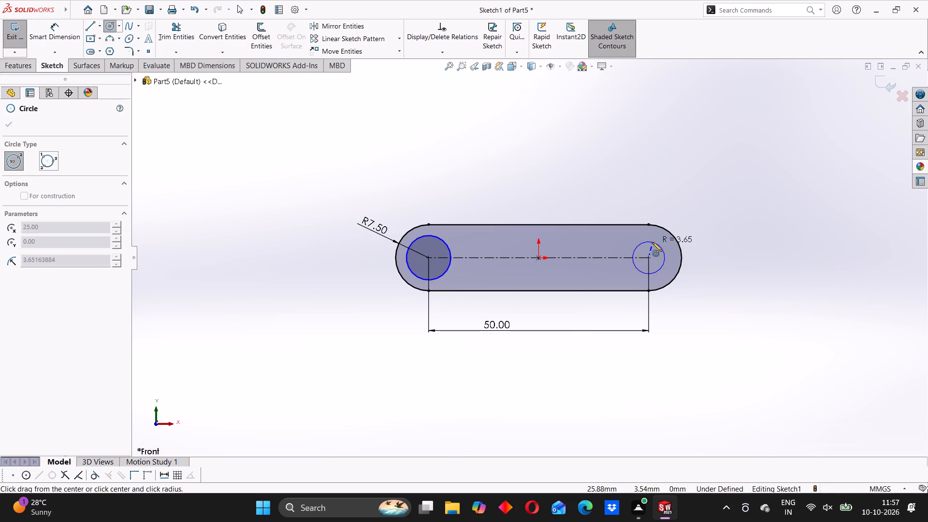
left_click(651, 238)
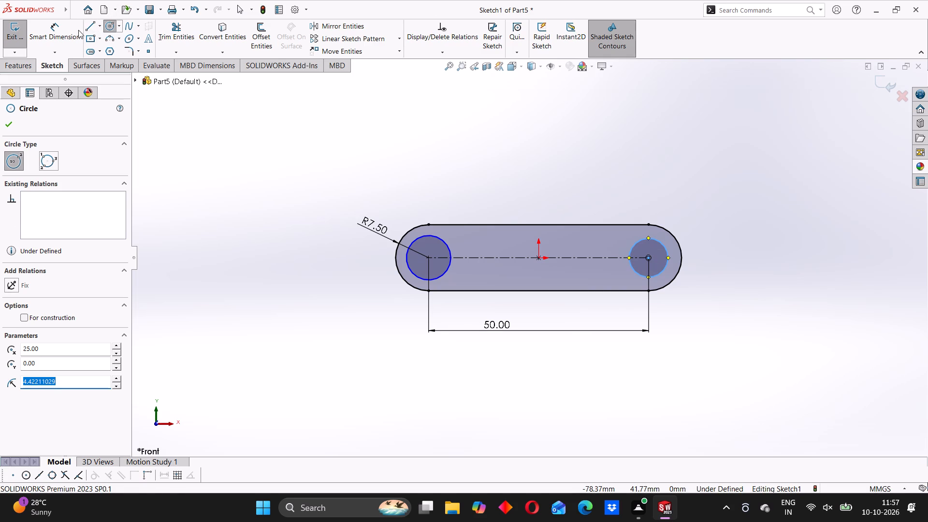
Dimension the left circle's diameter to 8 mm.
left_click(53, 31)
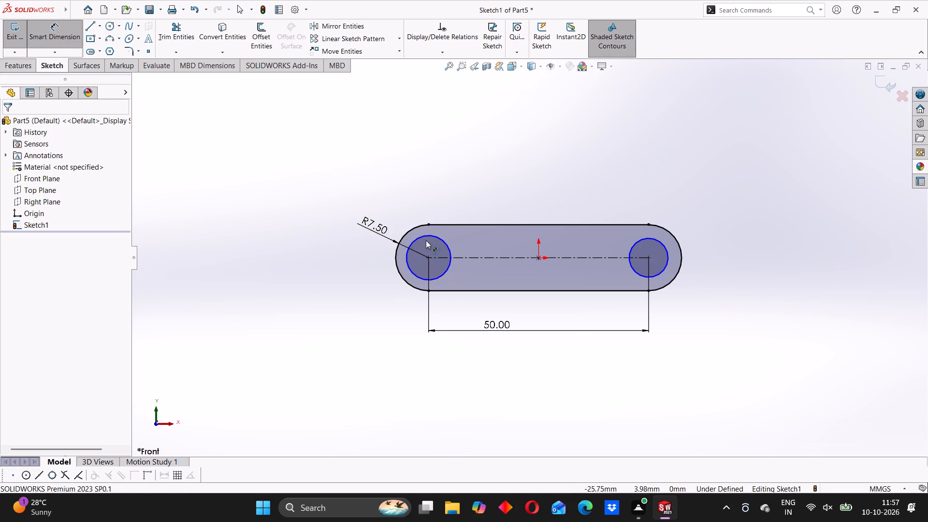
left_click(422, 234)
left_click(320, 210)
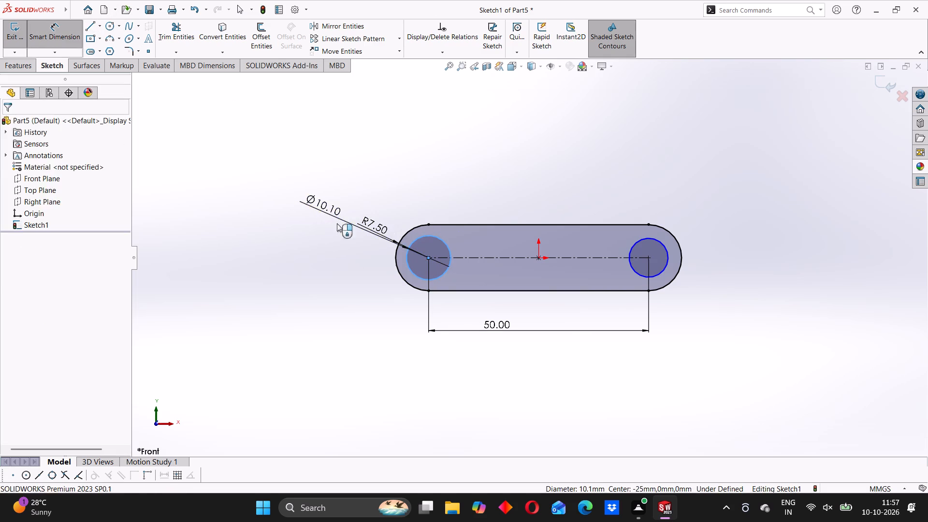
key("8")
key("Return")
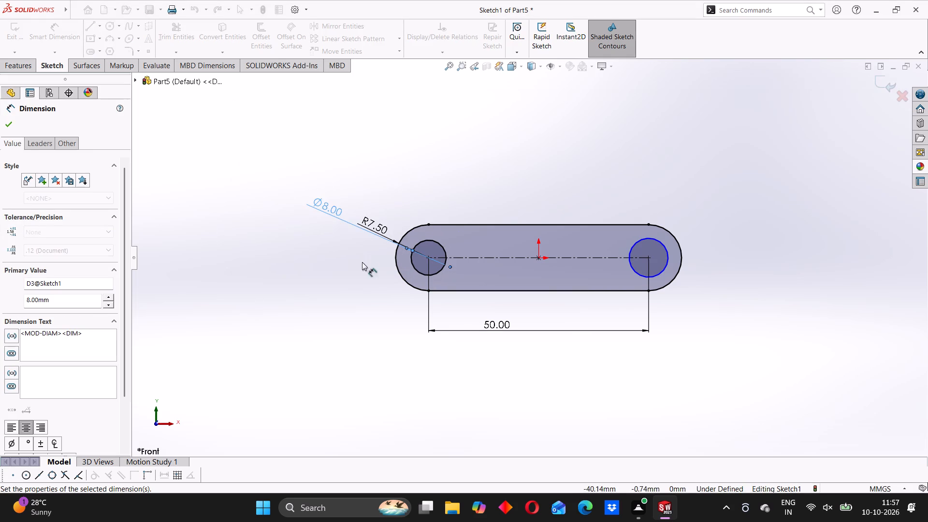
left_click(80, 40)
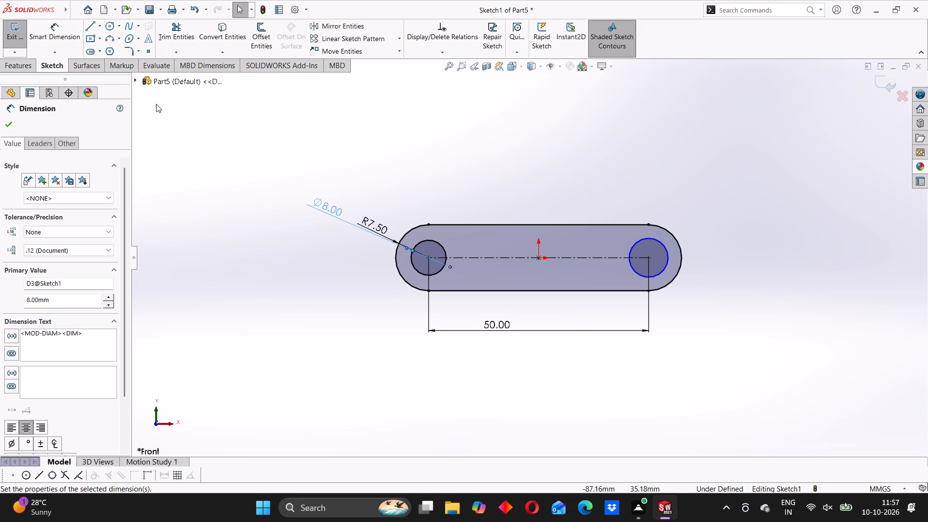
Add an Equal relation between the left and right circles.
left_click(418, 244)
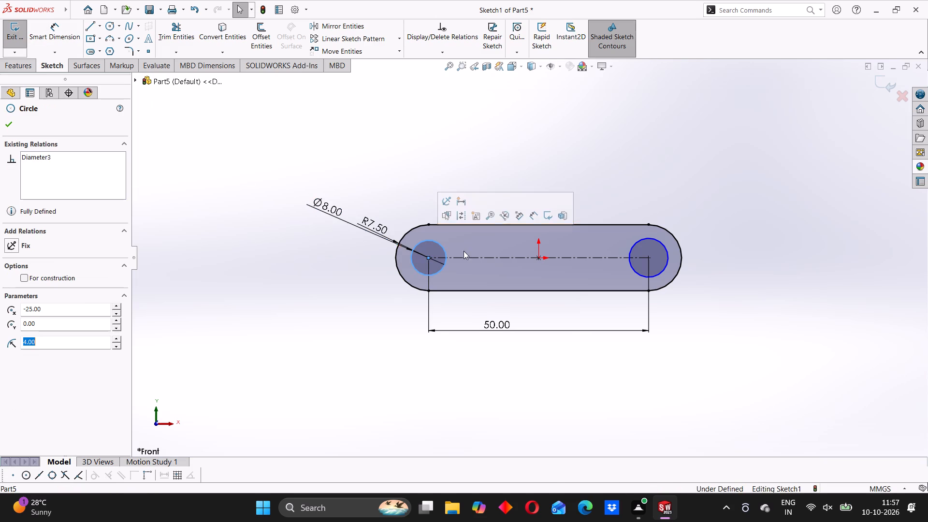
left_click(636, 243, "ctrl")
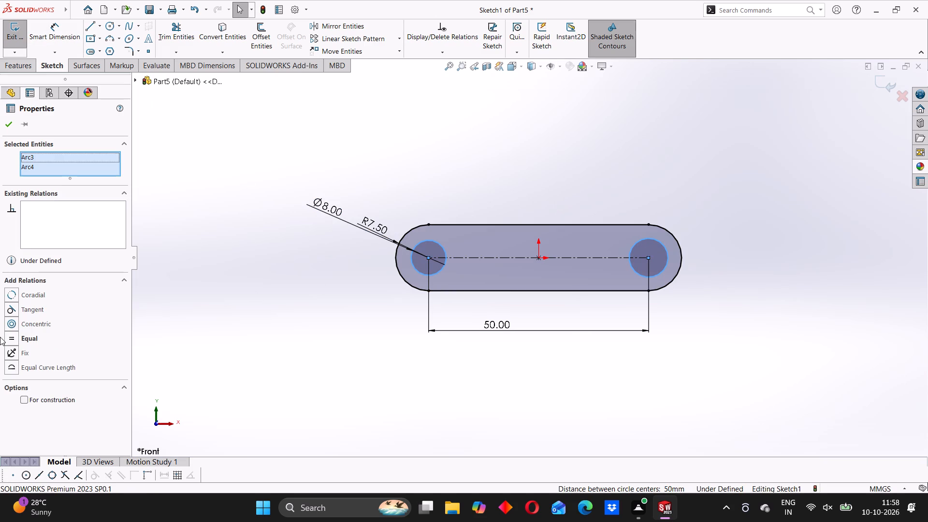
left_click(14, 336)
left_click_drag(12, 126, 8, 126)
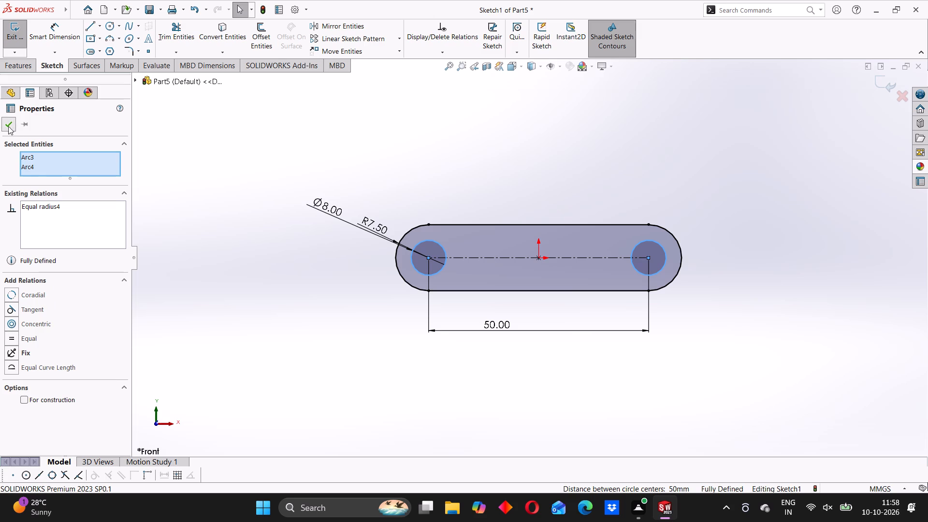
left_click_drag(8, 126, 9, 133)
left_click(8, 127)
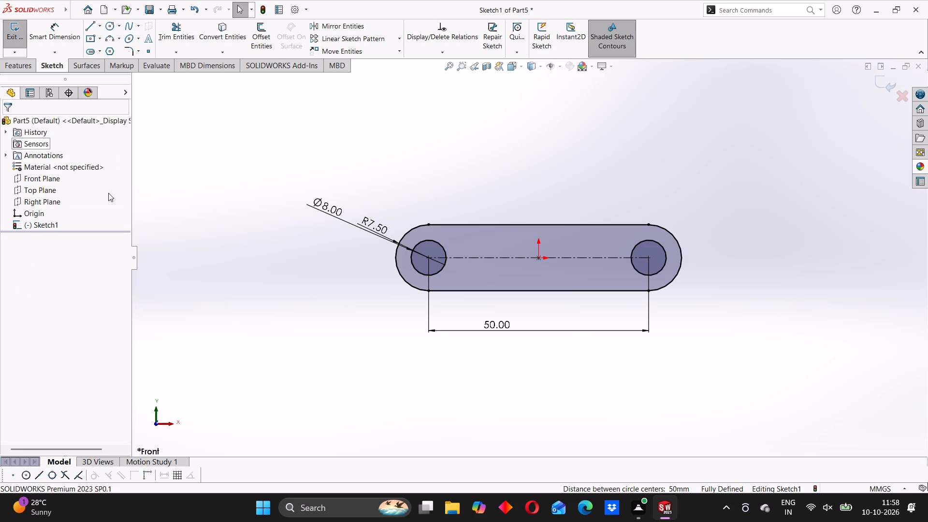
Extrude the slot profile with its two holes 5 mm using the Mid Plane end condition.
left_click_drag(28, 58, 28, 59)
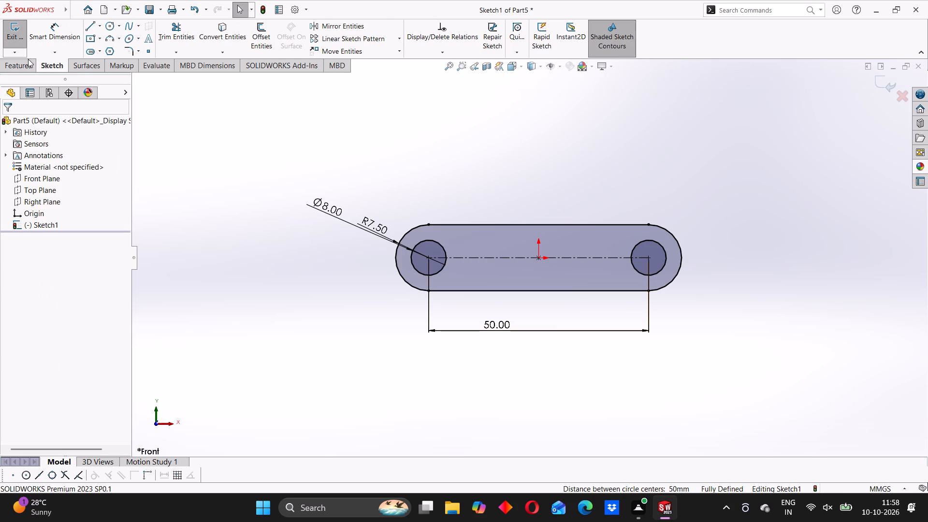
left_click_drag(28, 59, 29, 63)
left_click(23, 47)
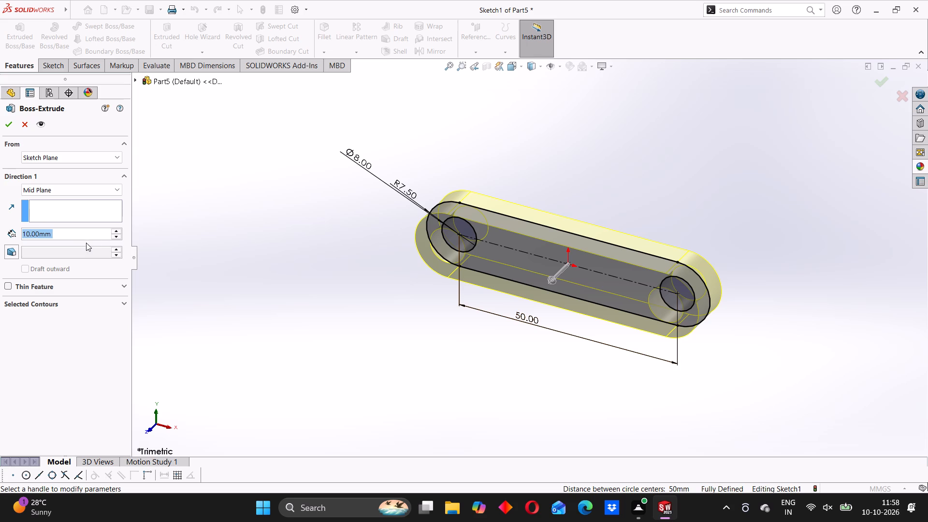
key("5")
key("Return")
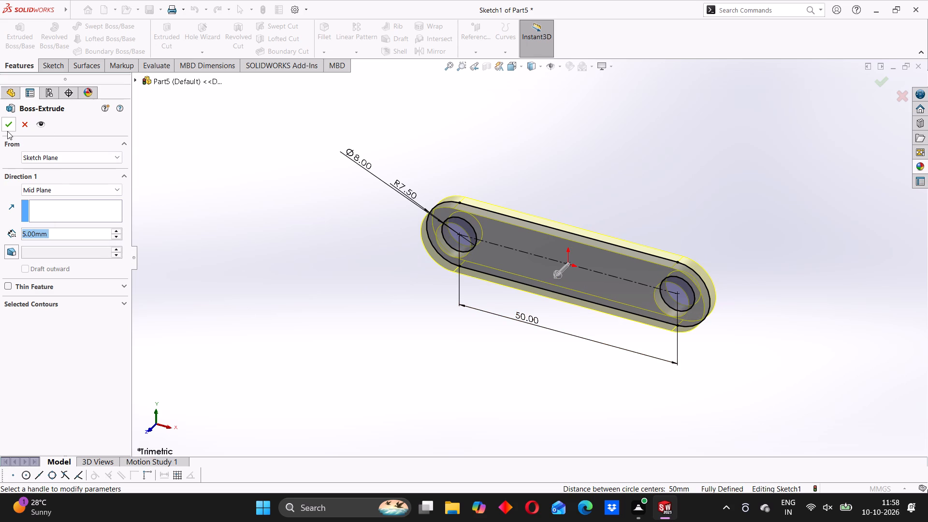
left_click_drag(7, 131, 11, 135)
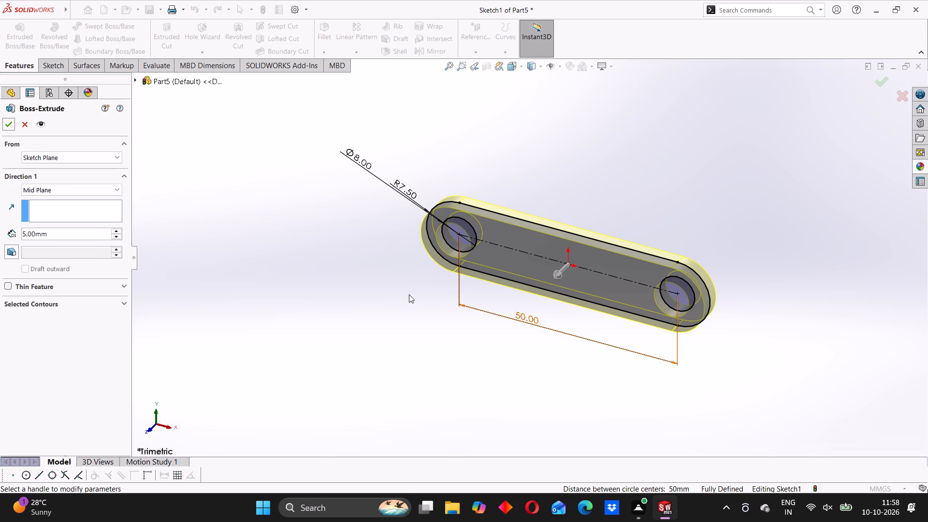
left_click(1, 124)
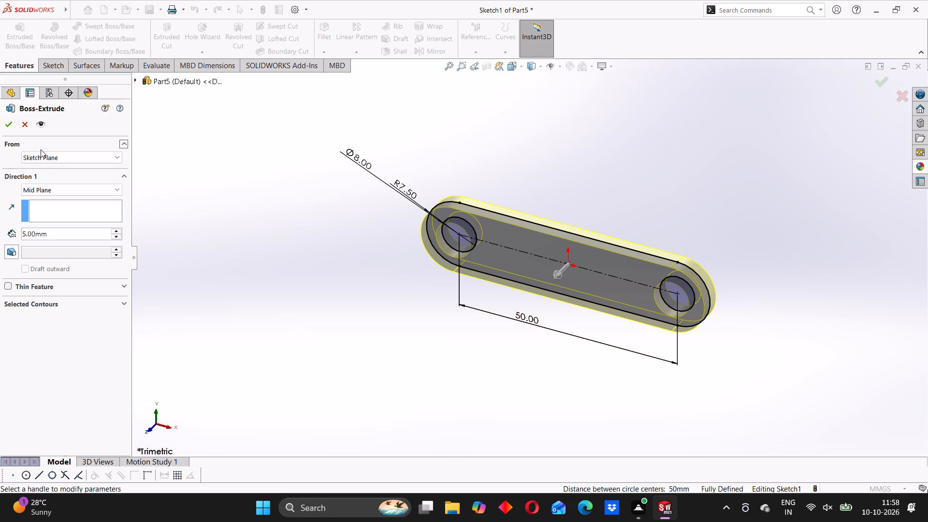
left_click(11, 126)
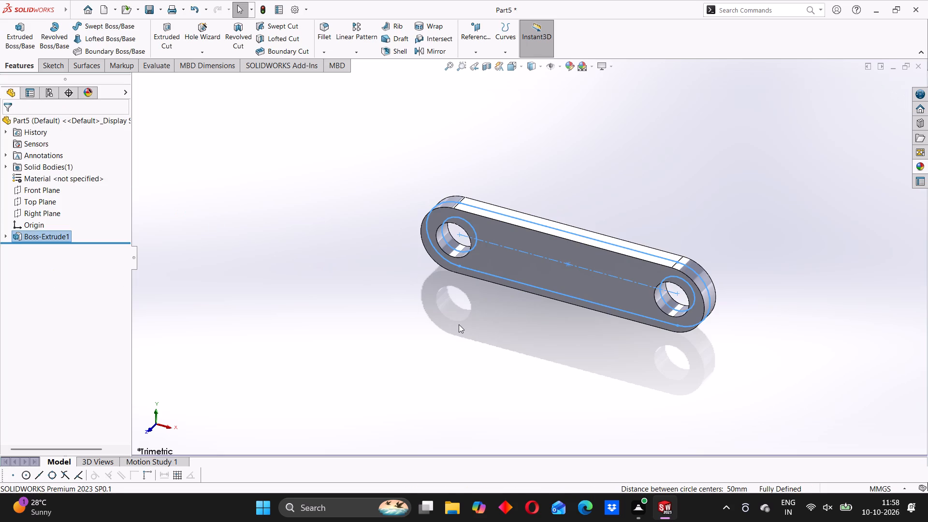
left_click(339, 219)
Apply a yellow colour appearance to the link's extrude feature.
left_click(507, 238)
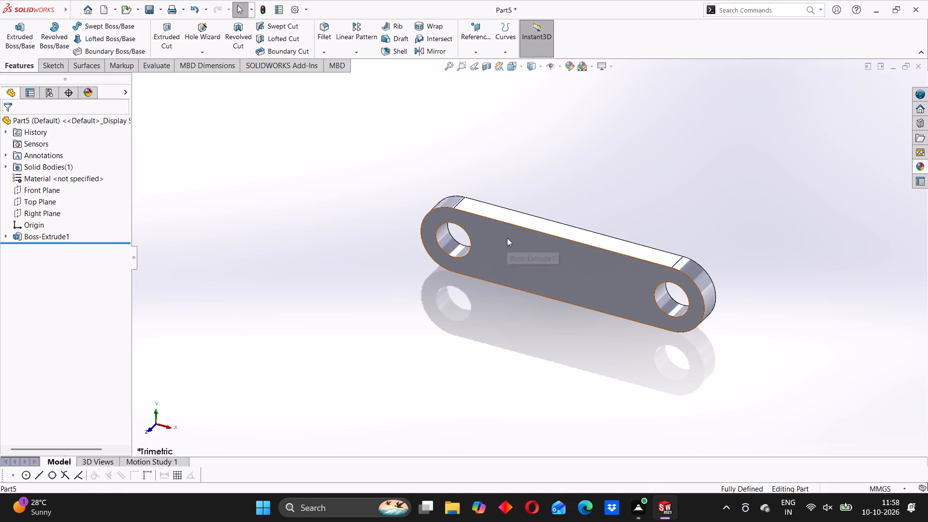
left_click(620, 196)
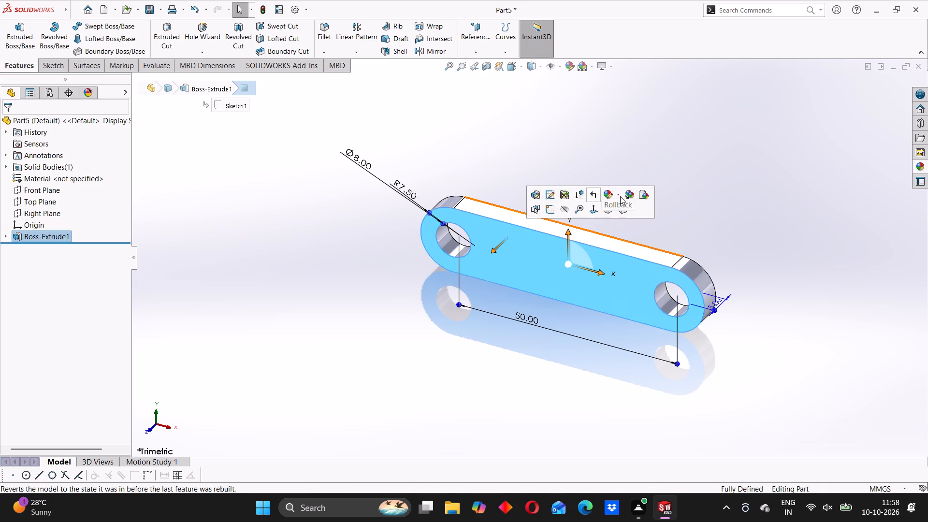
left_click(635, 236)
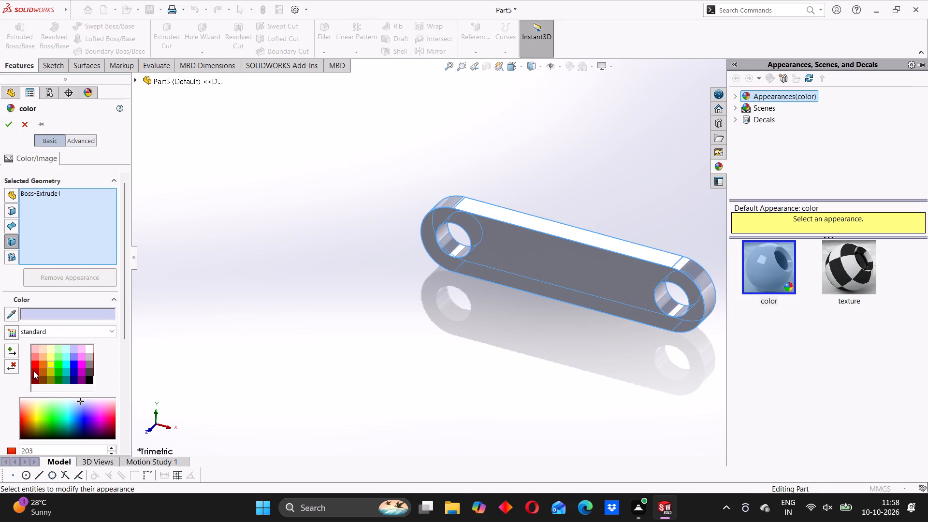
left_click(51, 361)
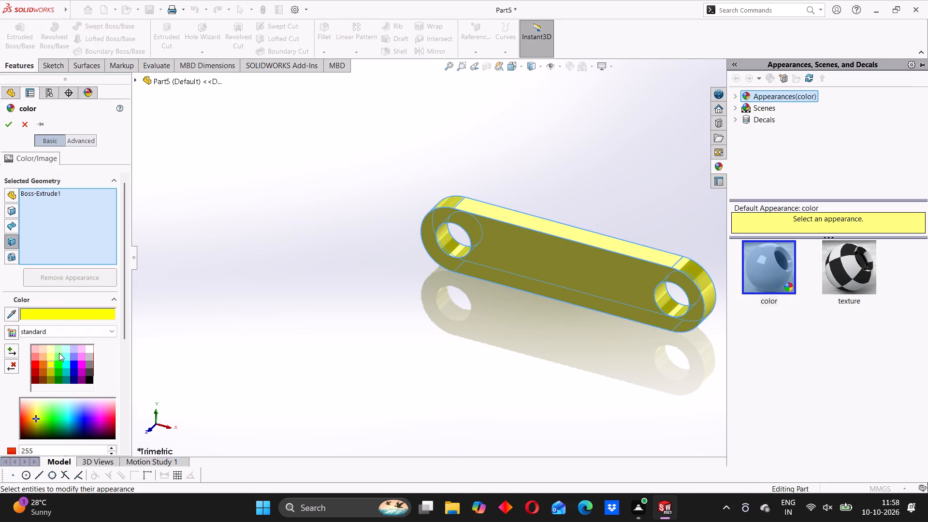
left_click(6, 128)
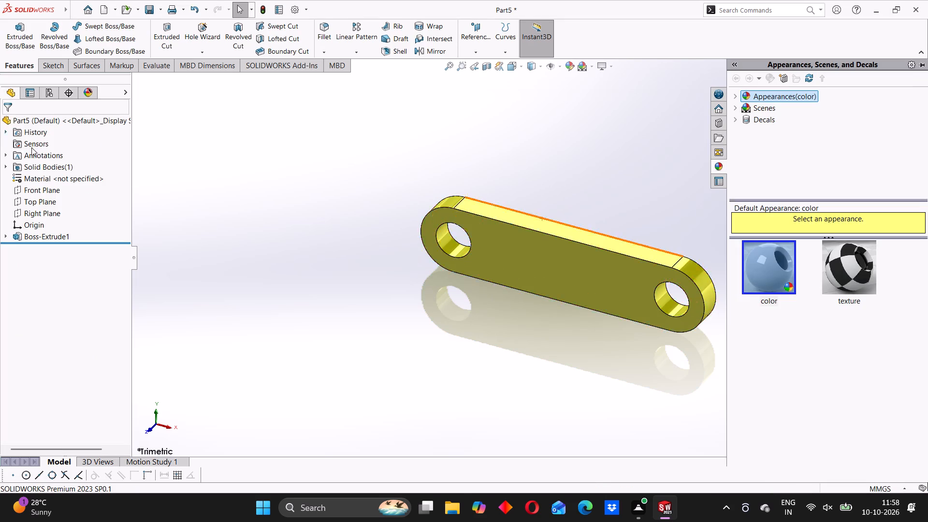
left_click(425, 315)
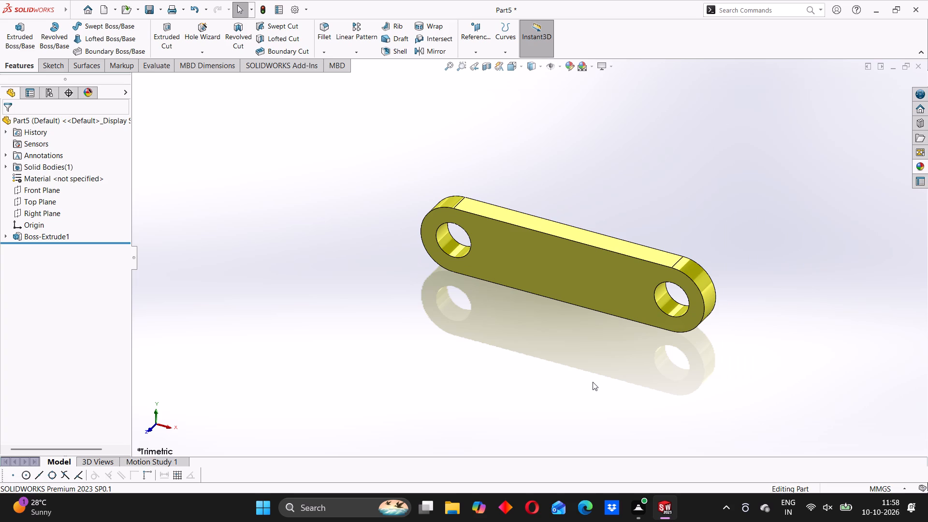
Examine the link's overall shape and its two holes from several angles.
middle_click_drag(591, 375, 604, 341)
scroll(592, 351, "up", 1)
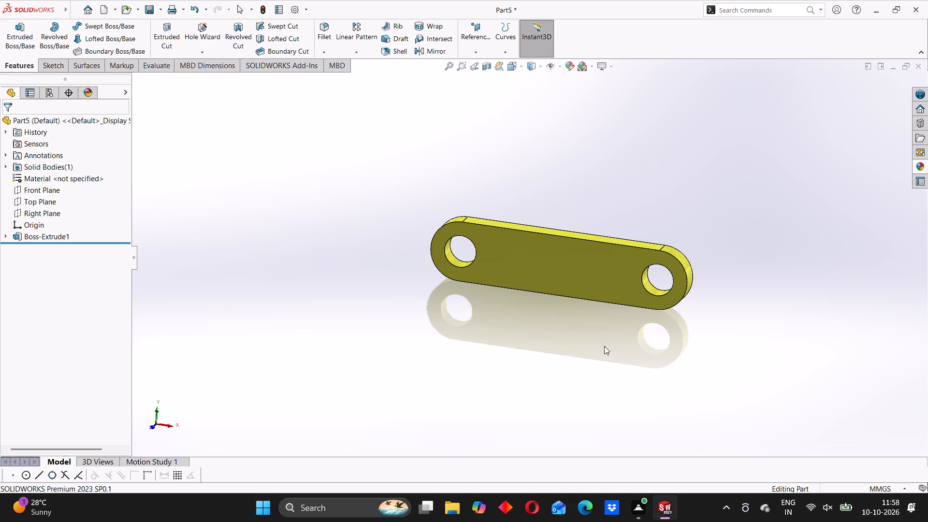
scroll(601, 346, "up", 1)
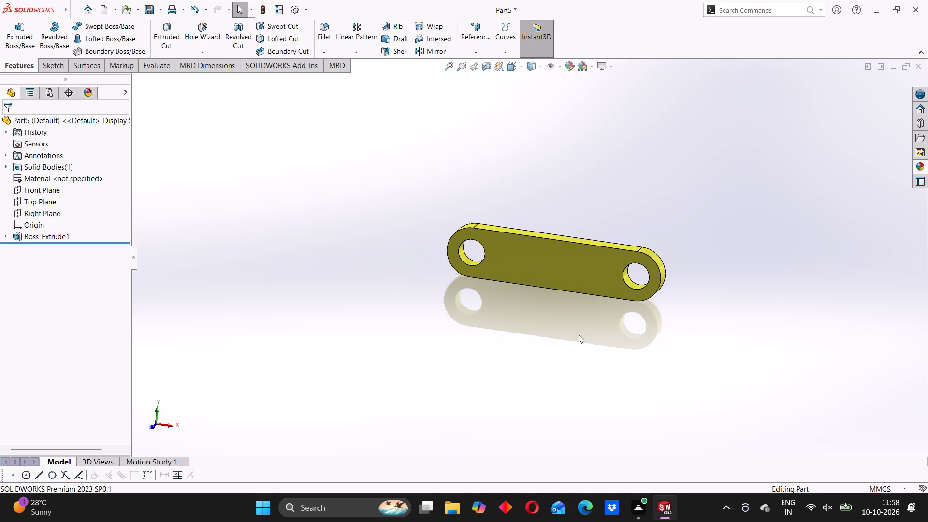
scroll(481, 261, "down", 2)
scroll(491, 269, "up", 3)
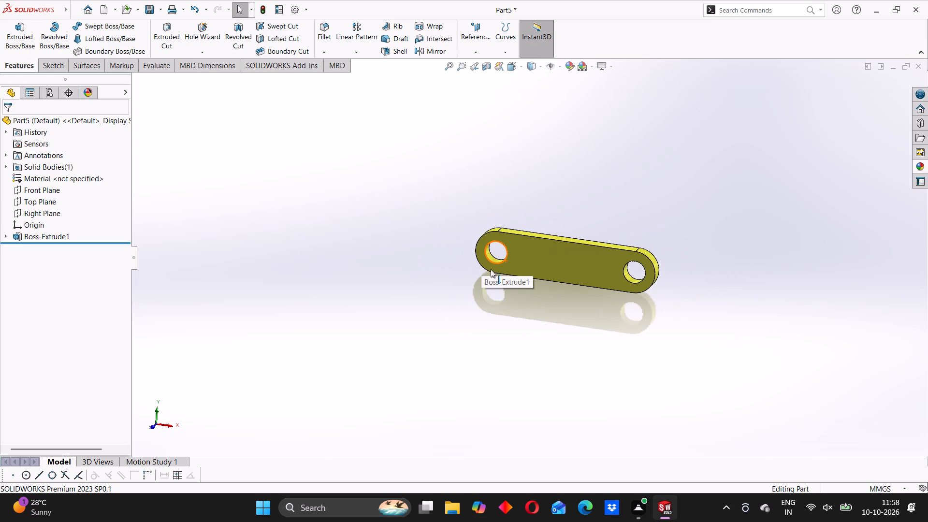
scroll(491, 270, "up", 2)
scroll(577, 261, "down", 3)
middle_click_drag(550, 315, 551, 271)
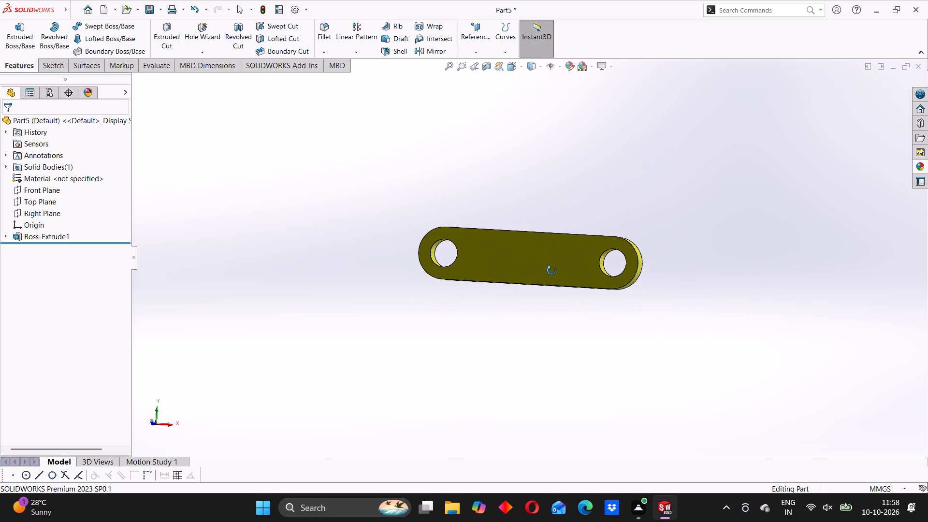
middle_click_drag(551, 271, 553, 331)
middle_click_drag(553, 331, 485, 356)
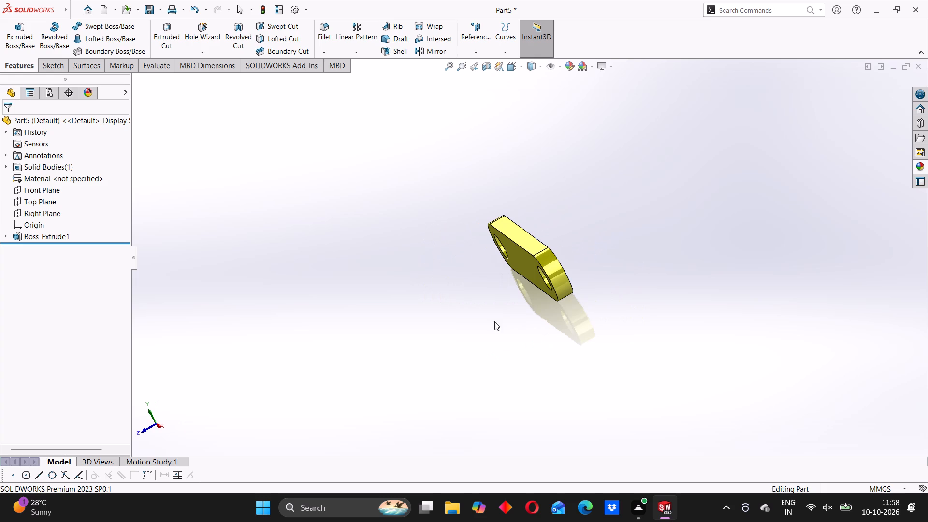
scroll(525, 271, "down", 2)
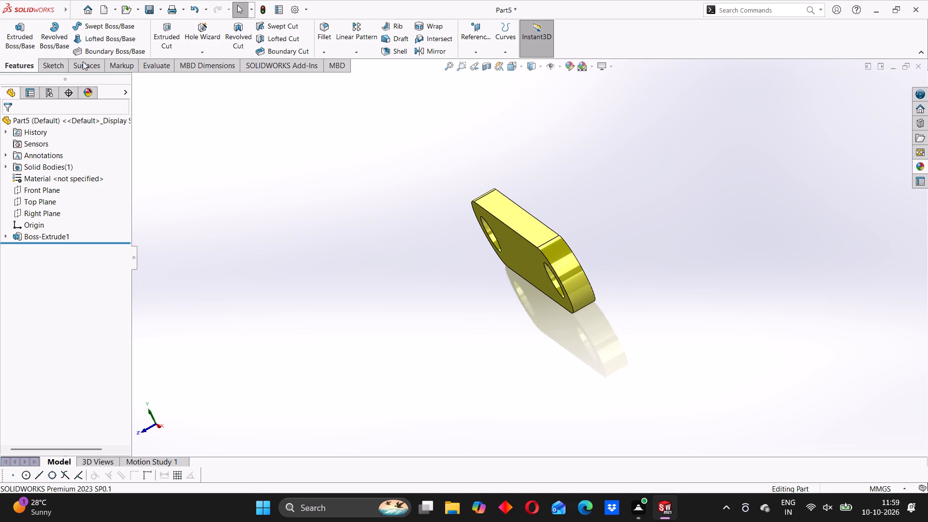
Save the link as a SOLIDWORKS part named CONNECTOR 2 in the ASSEMBLY 15 folder.
left_click(39, 62)
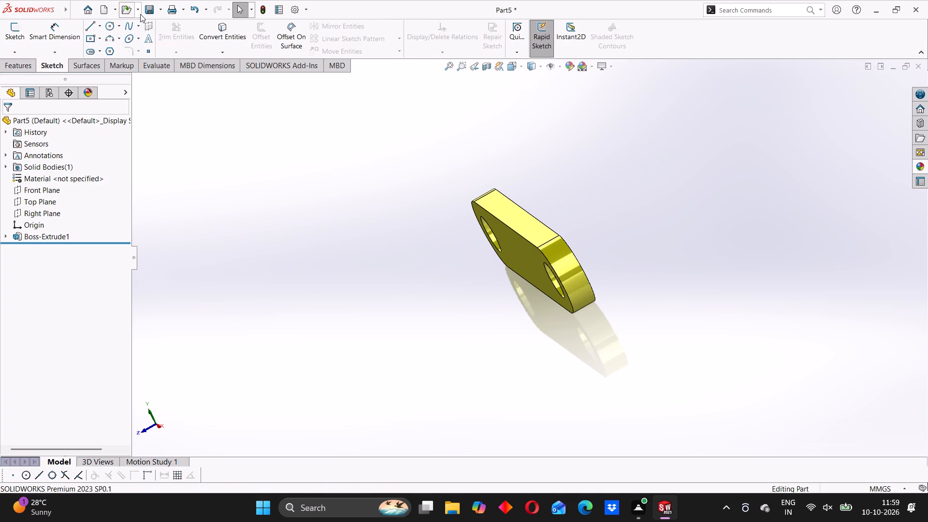
left_click(162, 9)
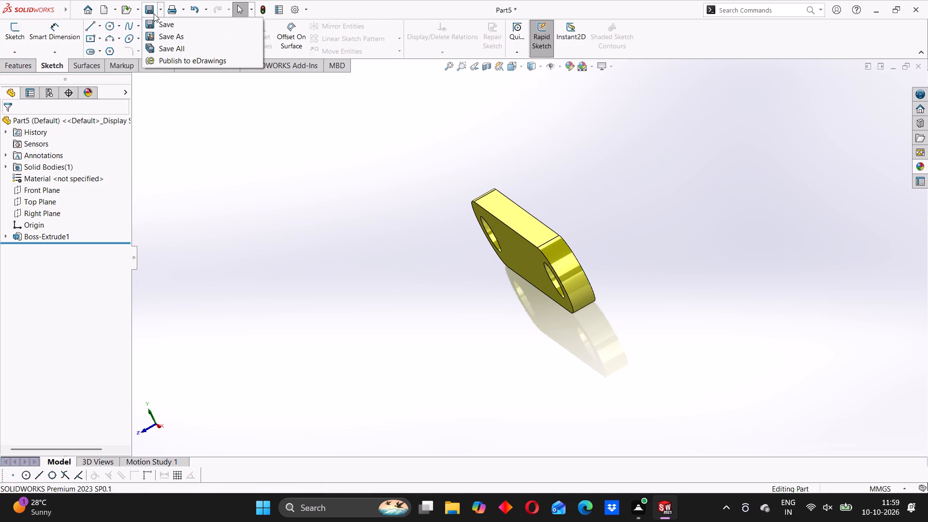
left_click(160, 38)
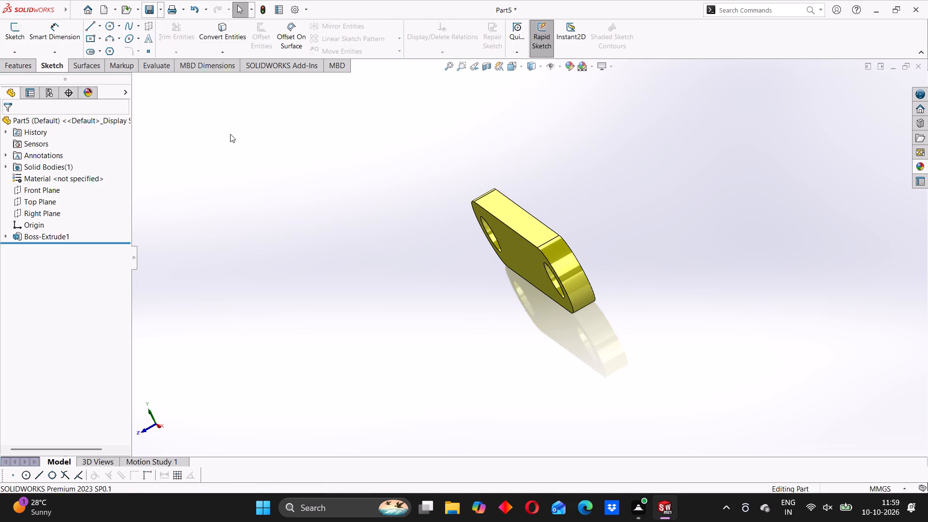
type("CONNECTOR 2")
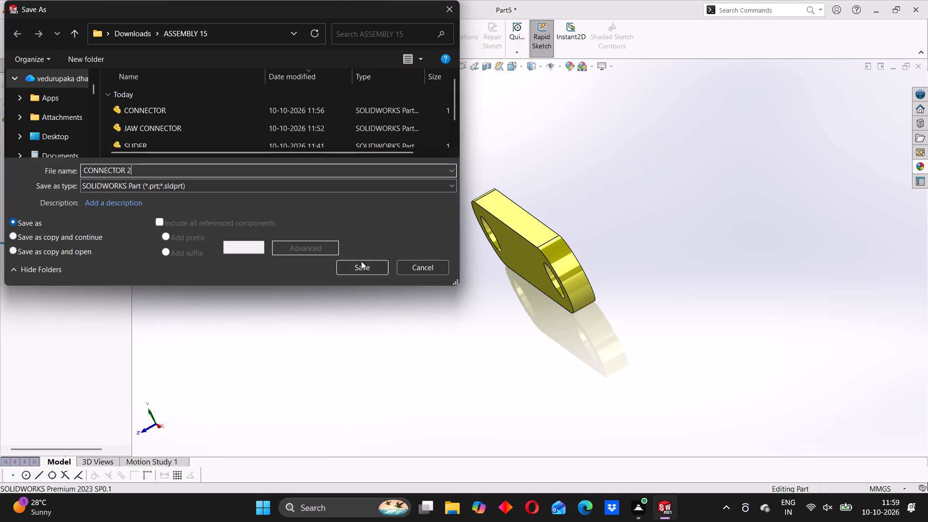
left_click(350, 270)
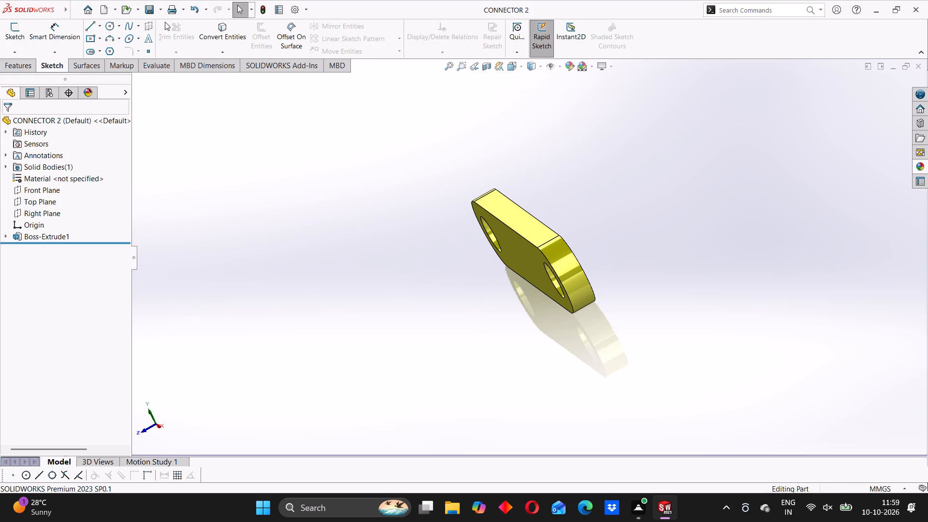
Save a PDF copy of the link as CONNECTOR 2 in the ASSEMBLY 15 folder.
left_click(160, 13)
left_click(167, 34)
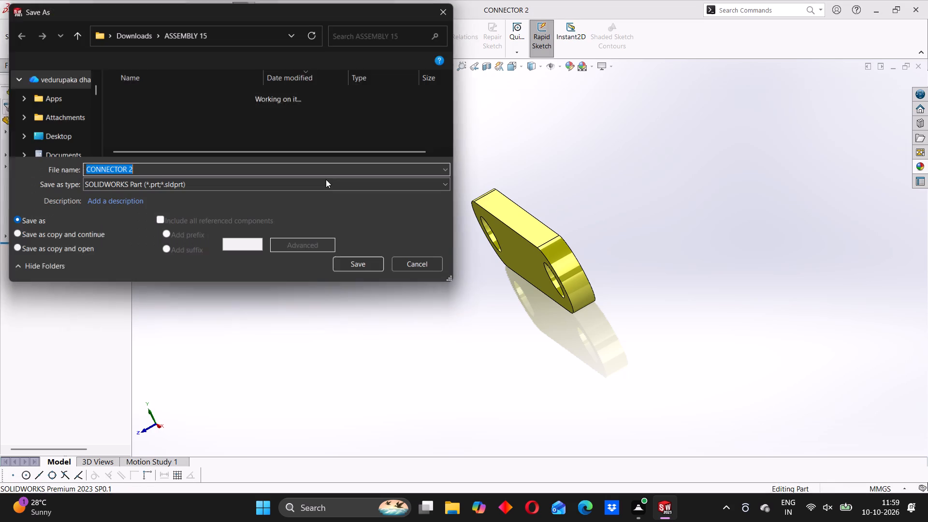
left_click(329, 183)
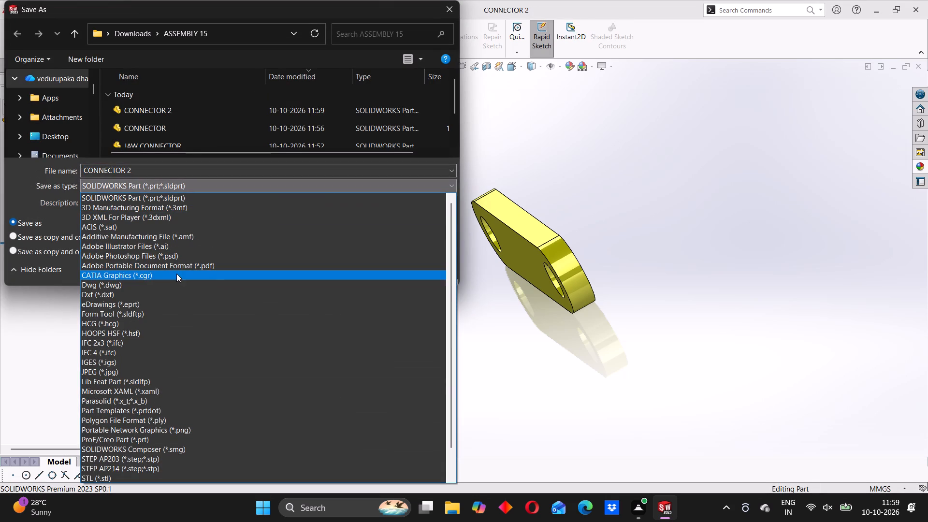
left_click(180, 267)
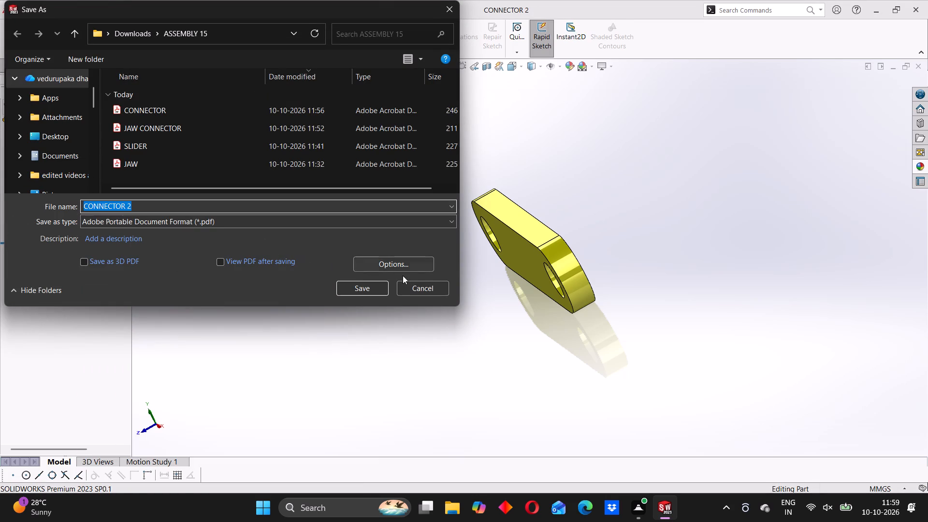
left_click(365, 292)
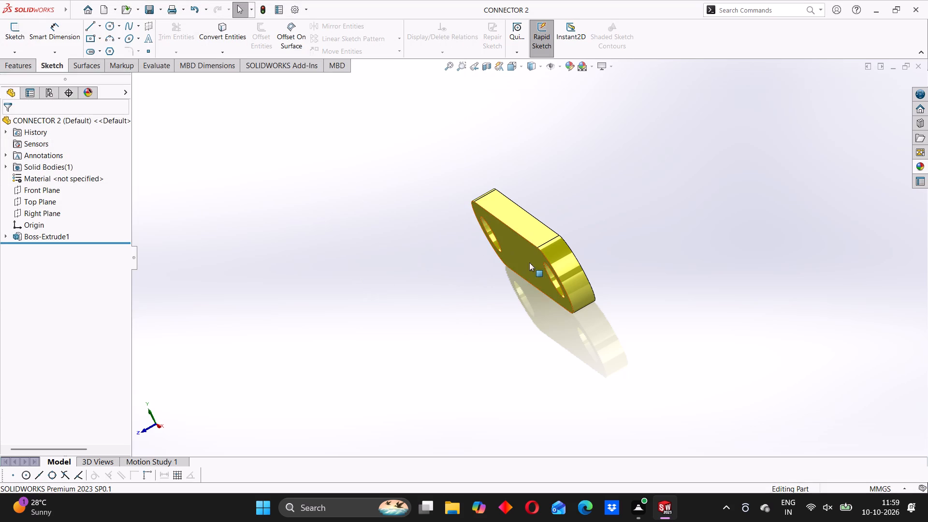
Reorient the link so its flat slot-shaped face and both holes are clearly in view.
left_click_drag(531, 291, 582, 218)
left_click_drag(499, 317, 543, 286)
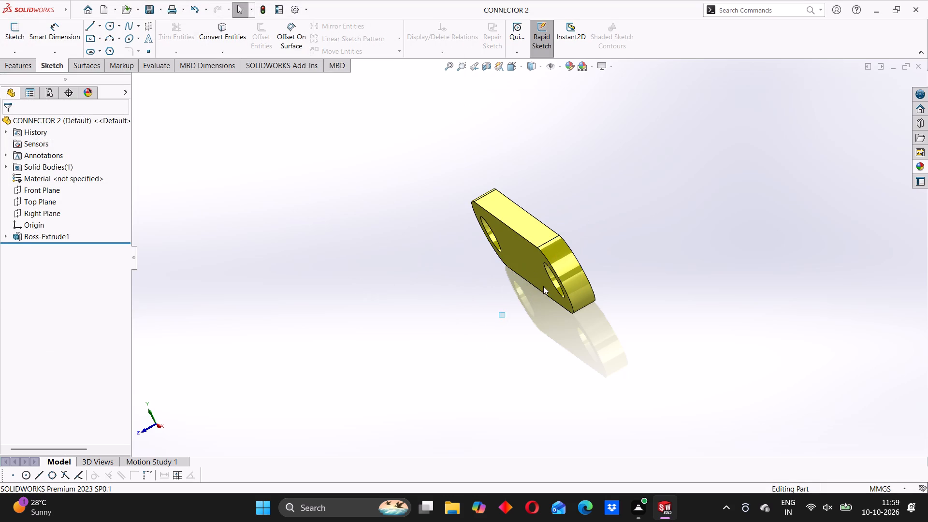
left_click_drag(543, 286, 581, 248)
left_click_drag(522, 249, 568, 217)
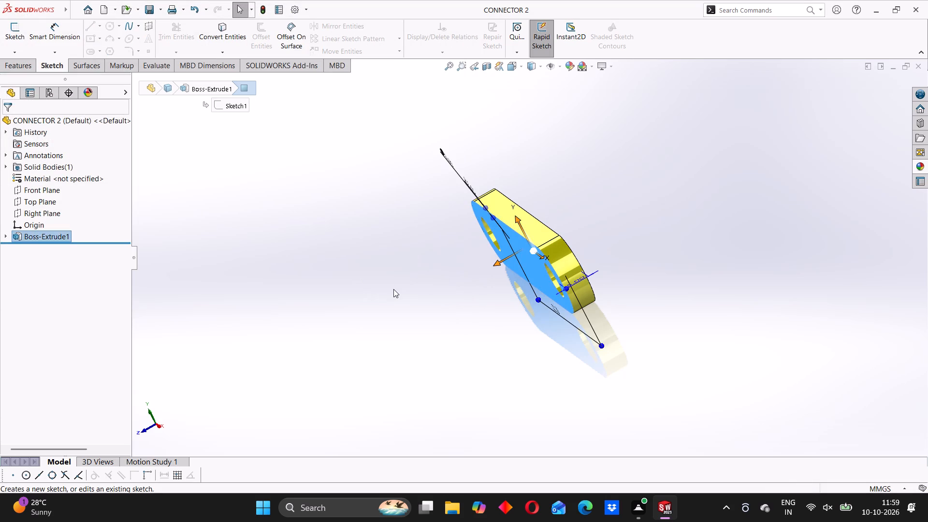
left_click(393, 289)
middle_click_drag(508, 263, 553, 226)
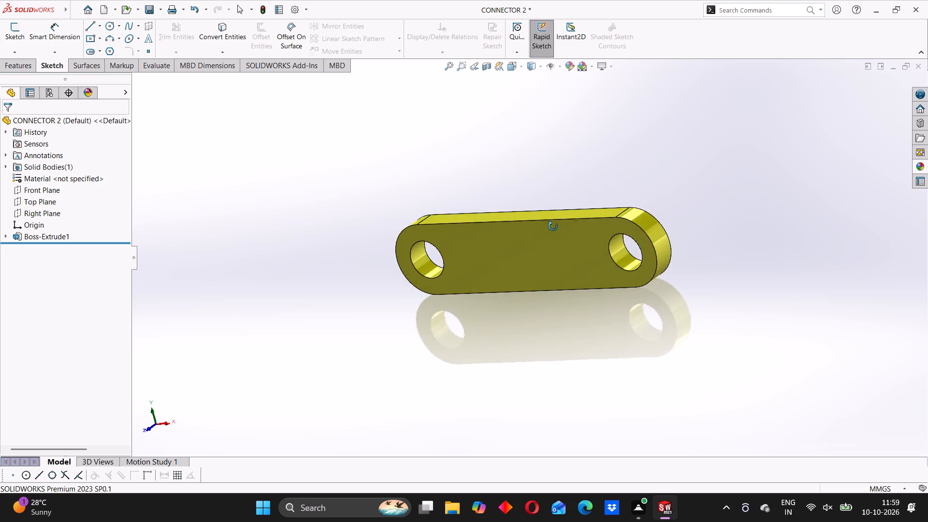
middle_click_drag(553, 226, 564, 218)
Create a new part document.
left_click(84, 10)
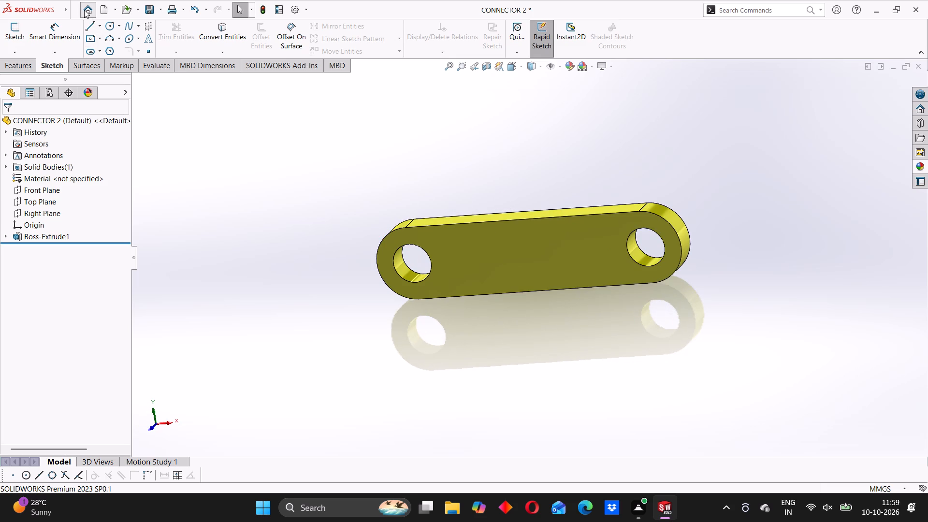
left_click(273, 173)
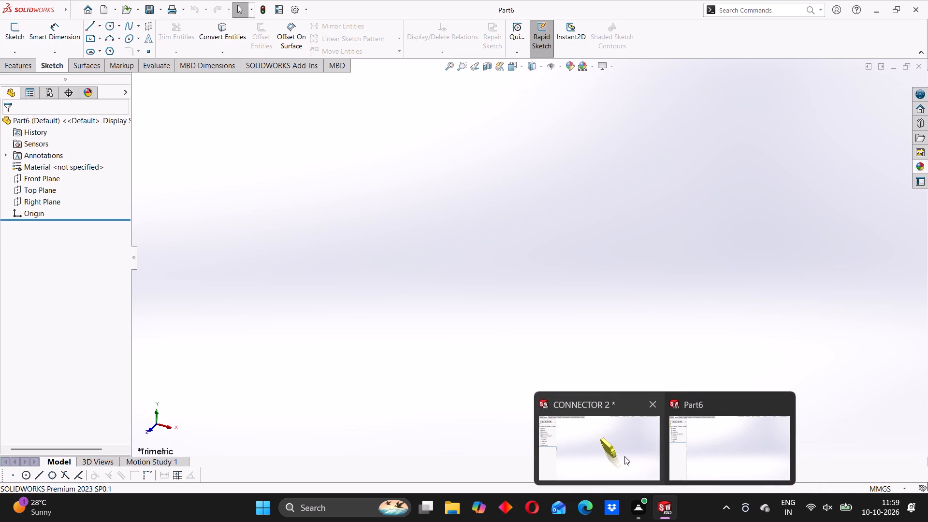
Switch back to the CONNECTOR 2 part window.
left_click(624, 456)
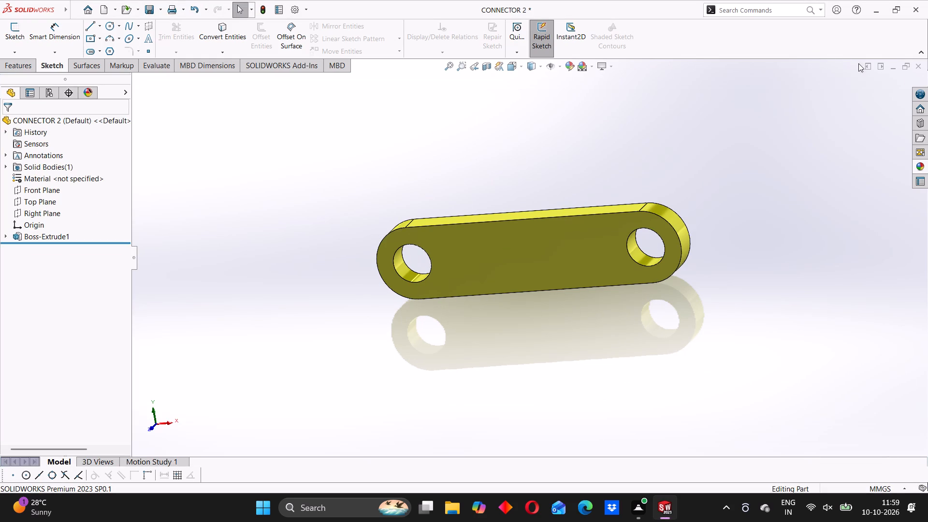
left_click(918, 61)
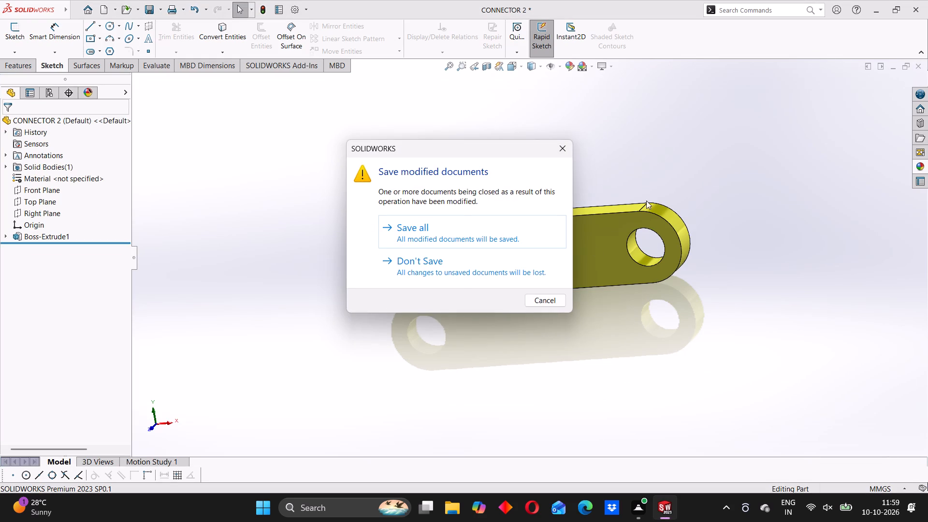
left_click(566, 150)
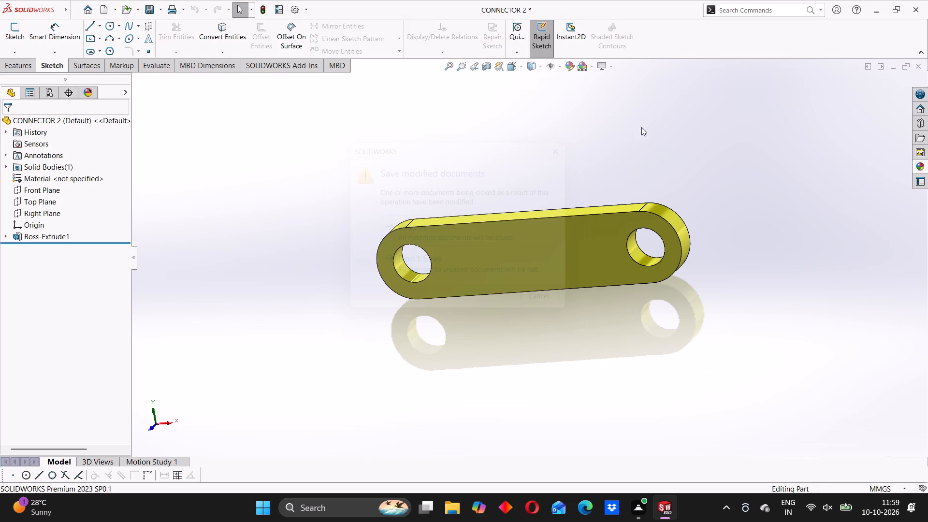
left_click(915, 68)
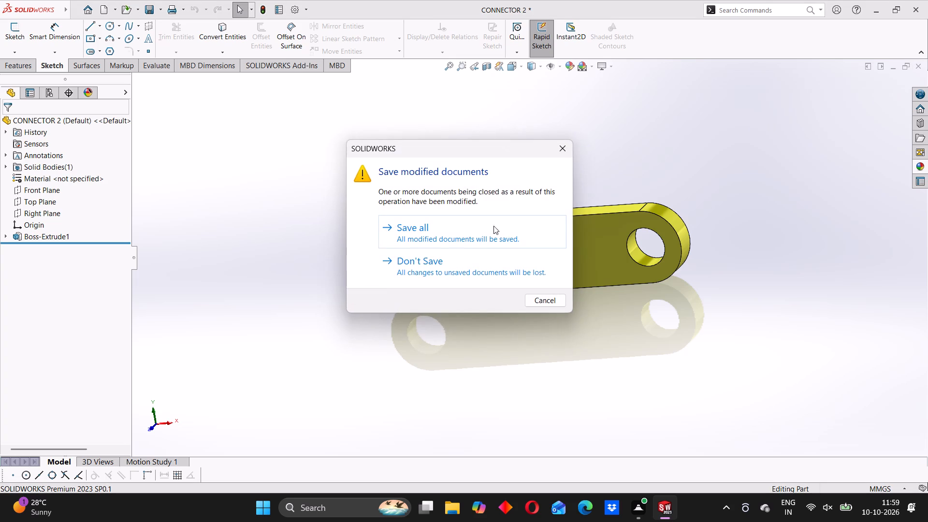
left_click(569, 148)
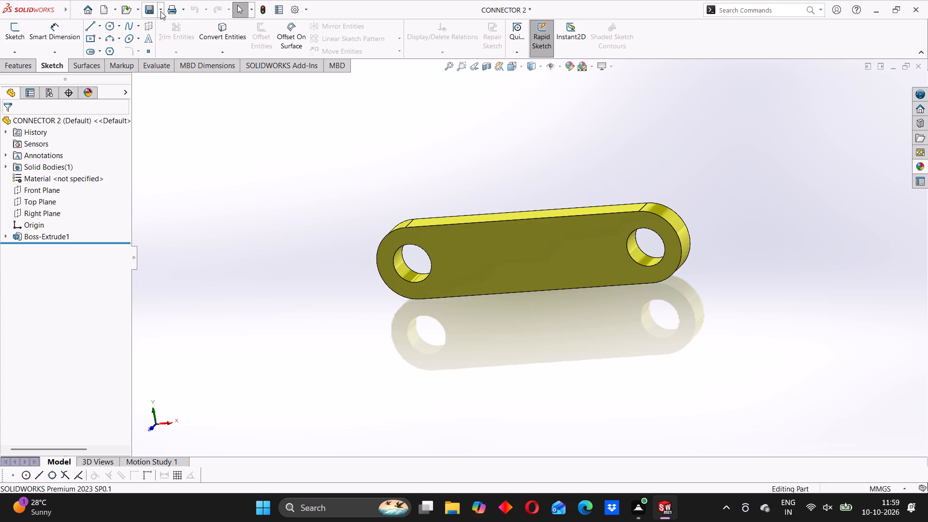
Save the reoriented link as CONNECTOR 2, replacing the existing SOLIDWORKS part file in ASSEMBLY 15.
left_click(162, 16)
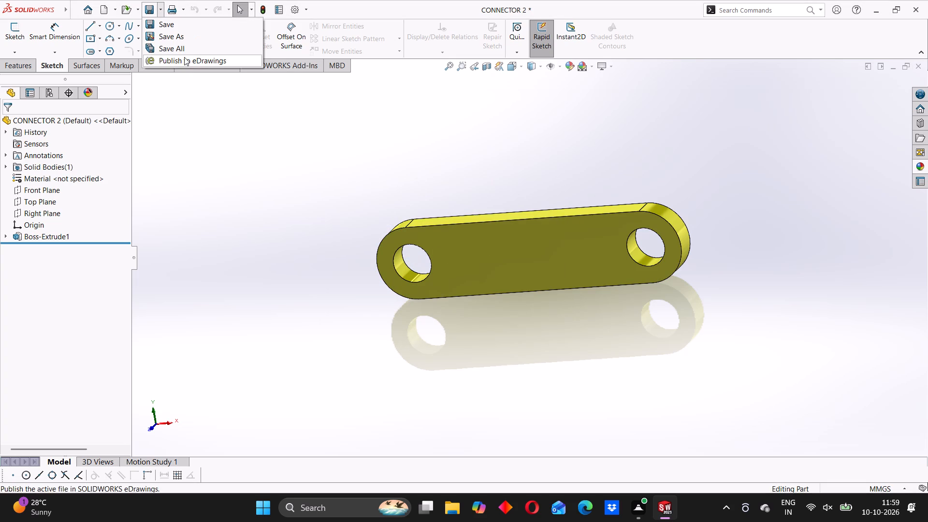
left_click(175, 34)
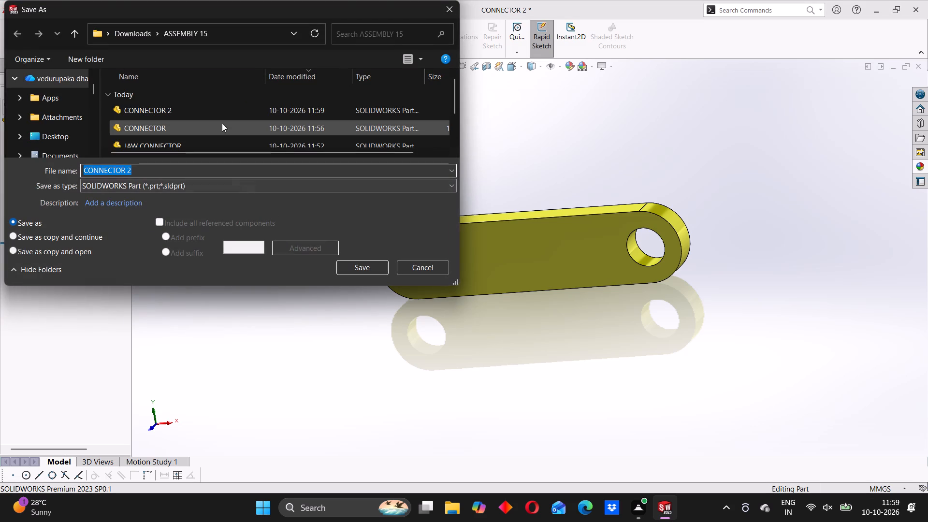
left_click(363, 265)
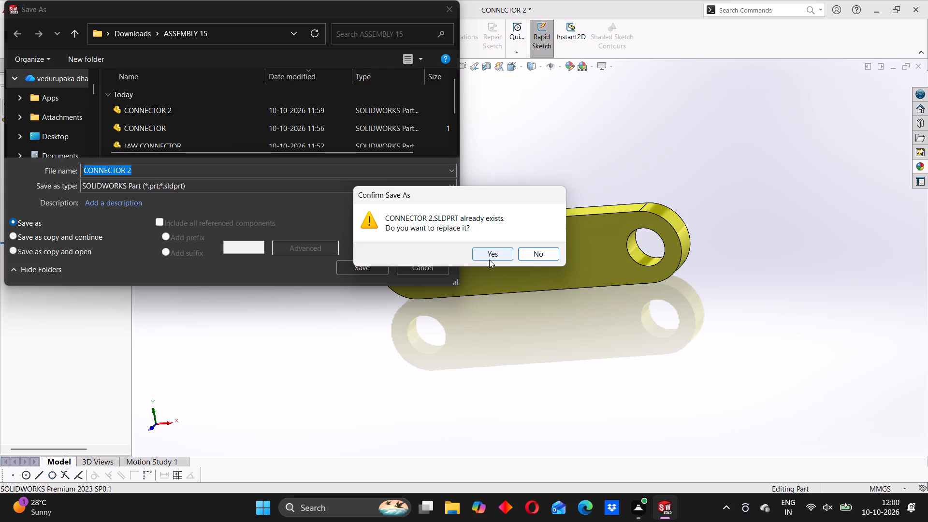
left_click(489, 260)
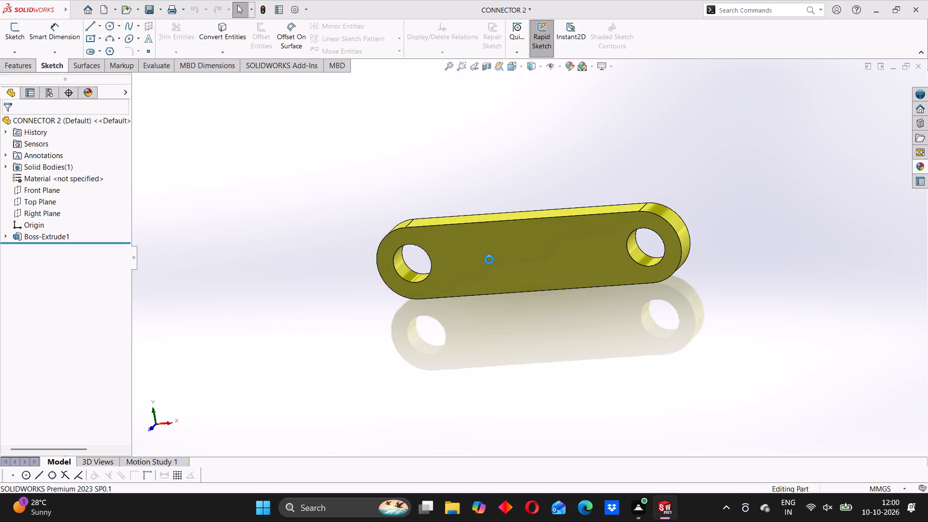
Save the reoriented link as a PDF named CONNECTOR 2, replacing the existing PDF in ASSEMBLY 15.
left_click(159, 12)
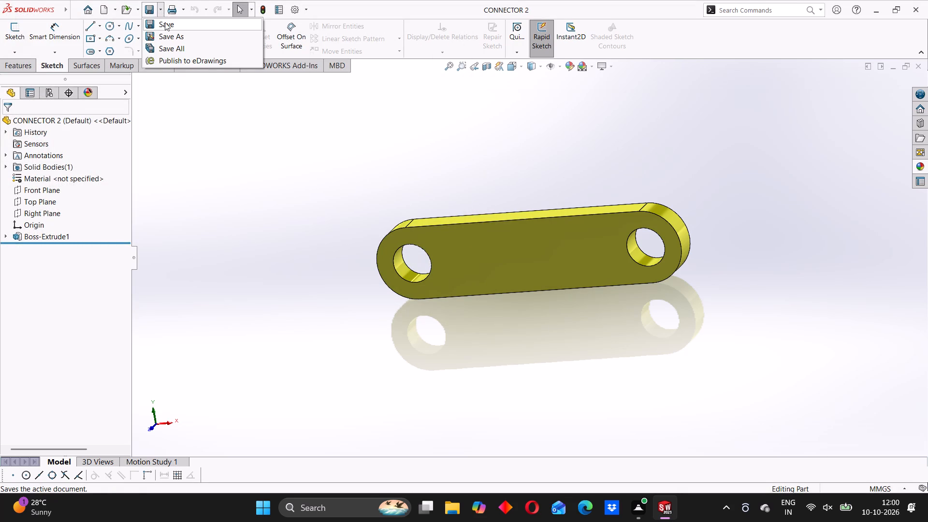
double_click(170, 43)
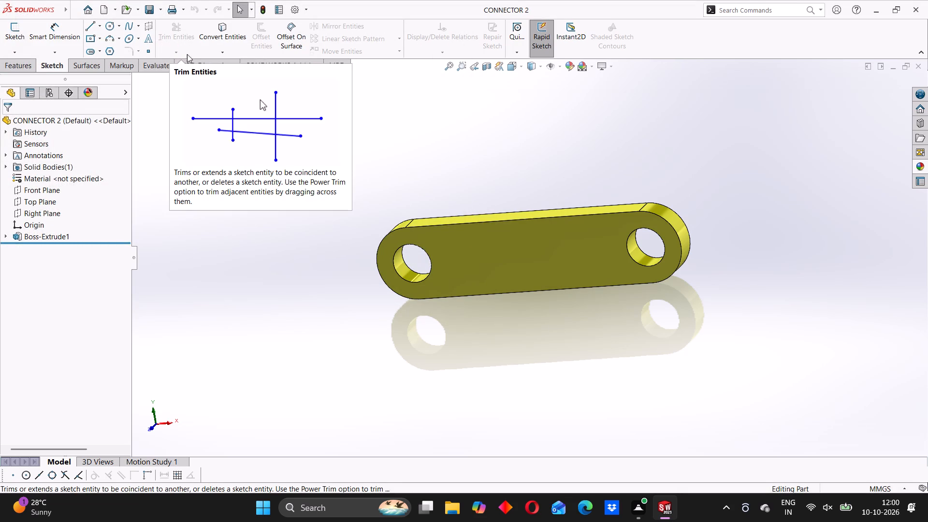
left_click(158, 7)
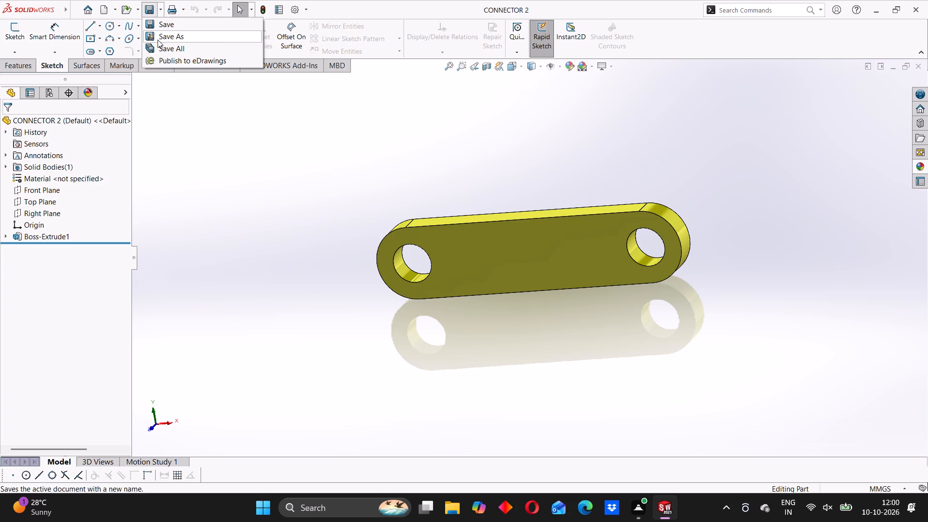
left_click(158, 40)
left_click(227, 184)
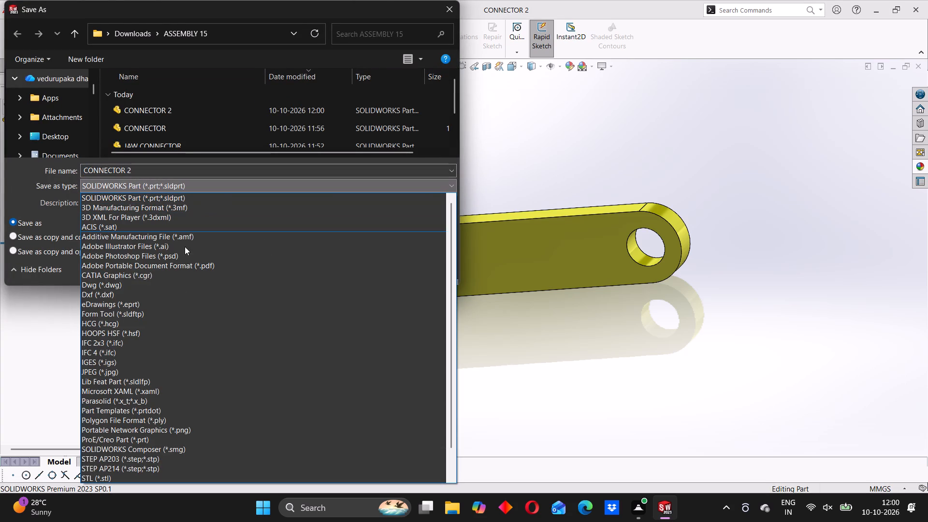
left_click(180, 268)
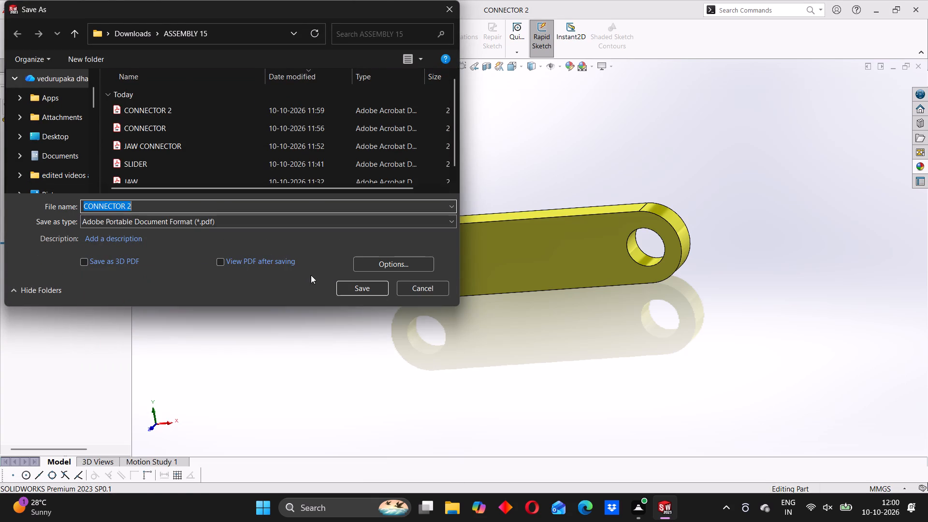
left_click(346, 286)
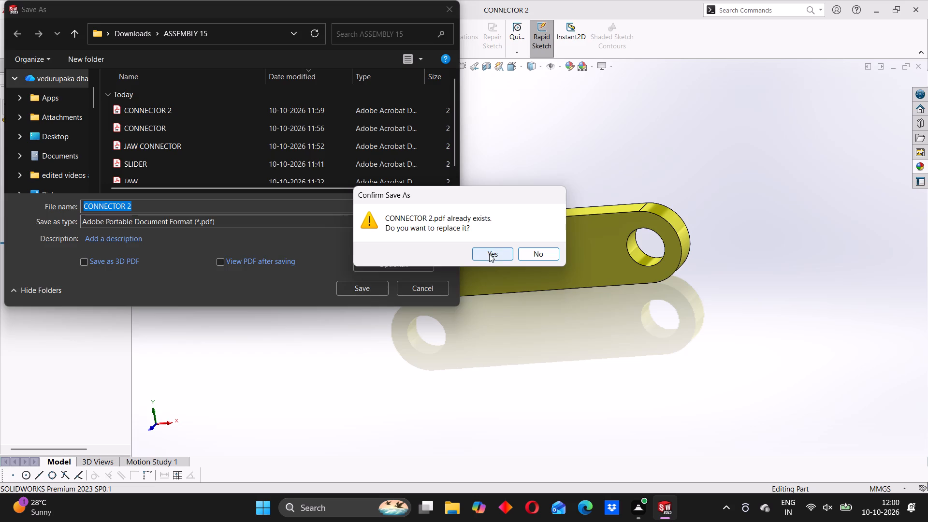
left_click(489, 258)
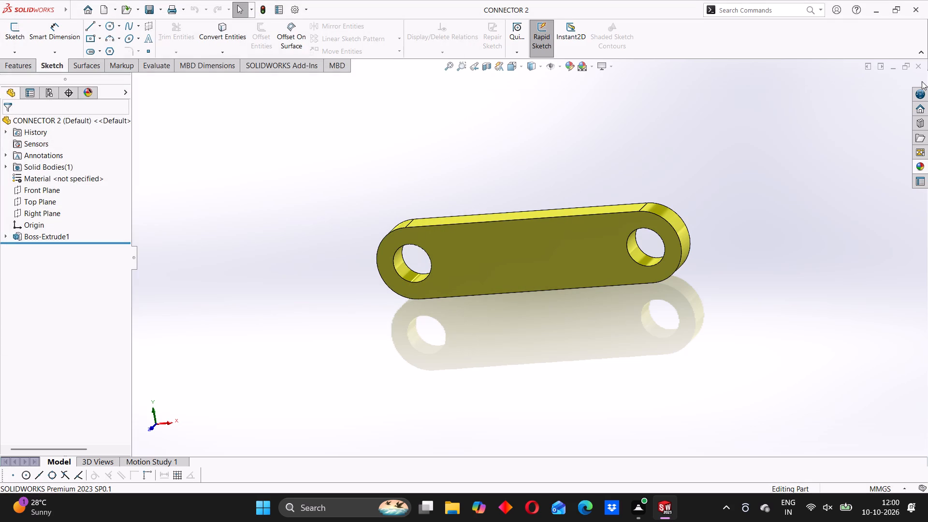
Close the CONNECTOR 2 part document.
left_click(917, 70)
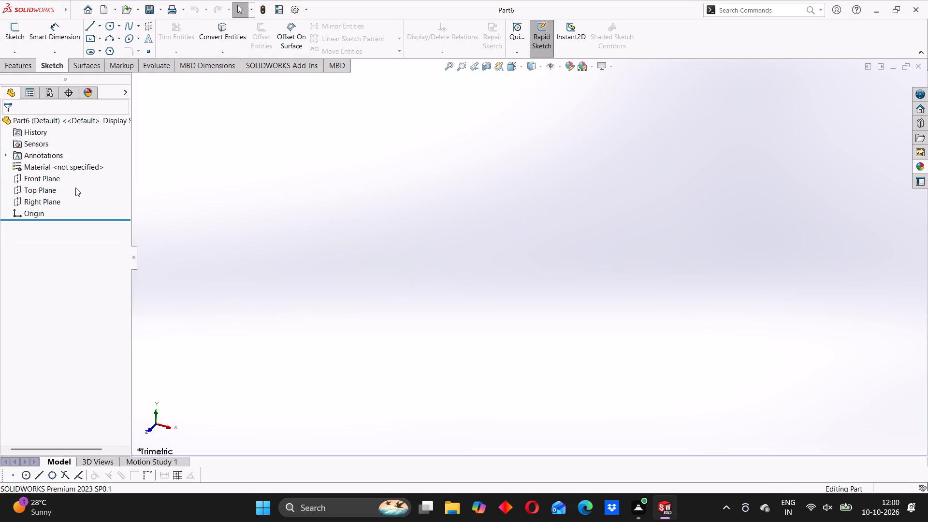
On the Front Plane, sketch a closed six-sided line outline with two vertical sides about 129 mm apart, the left about 127 mm long.
left_click(40, 181)
left_click(52, 165)
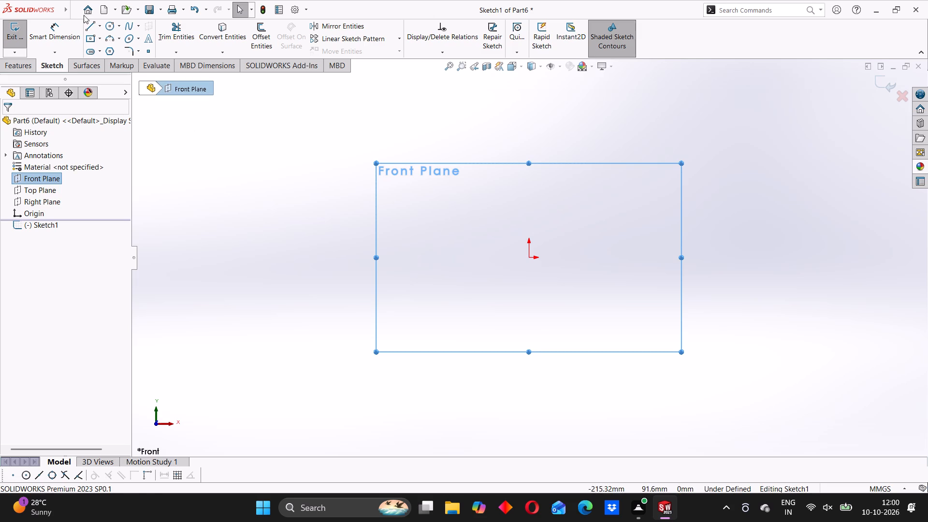
left_click(88, 32)
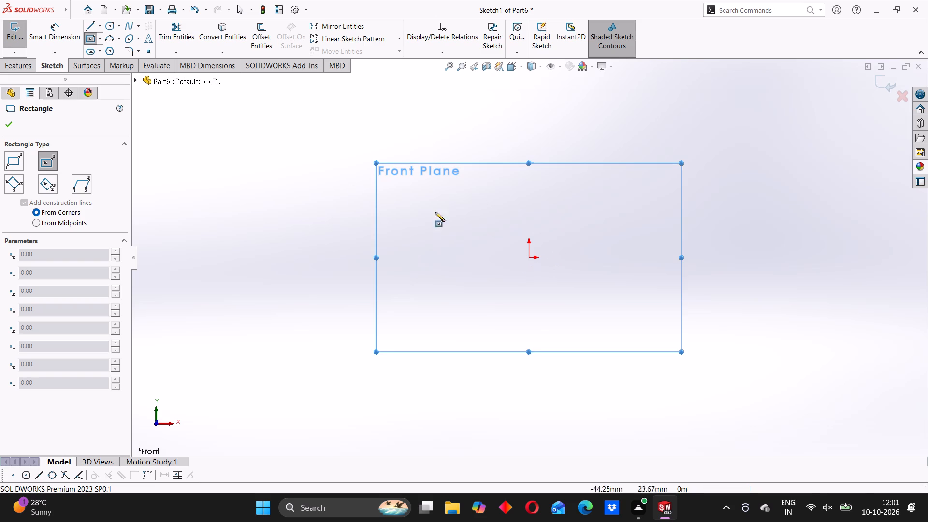
left_click(101, 25)
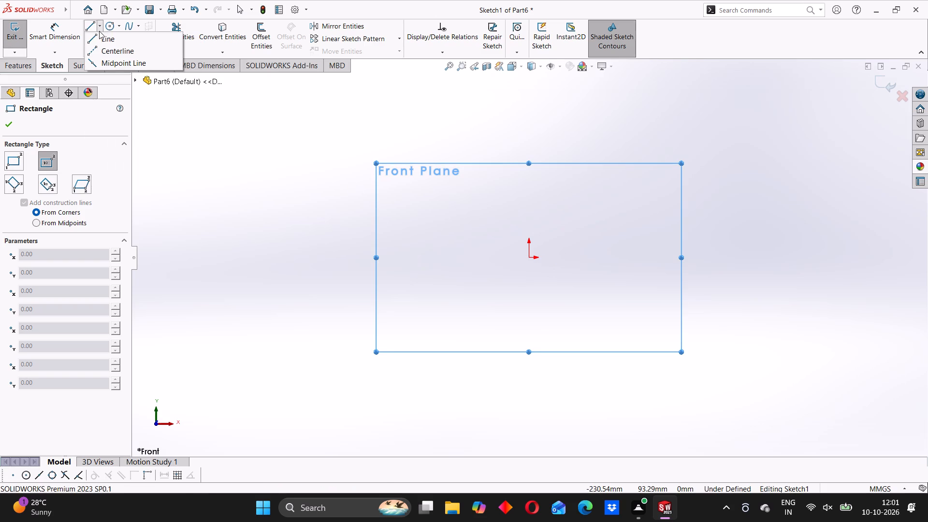
left_click(102, 60)
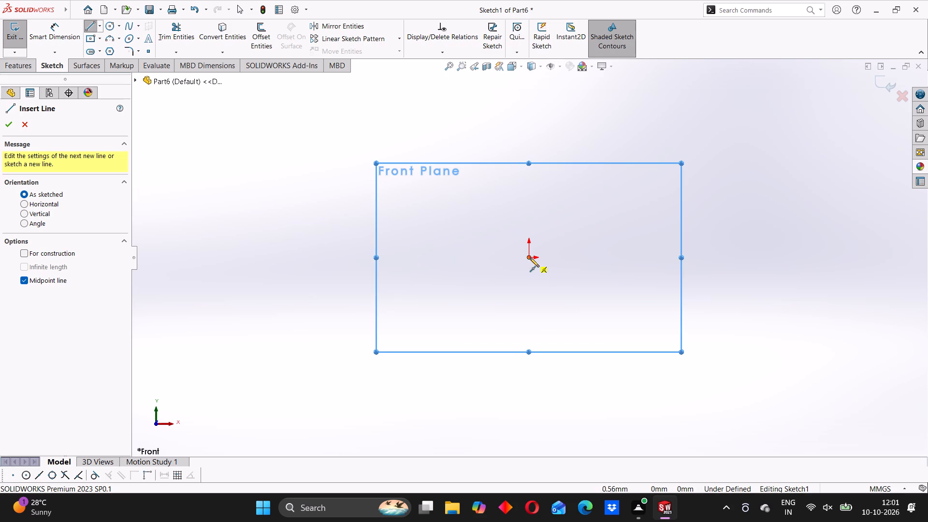
left_click_drag(449, 260, 449, 255)
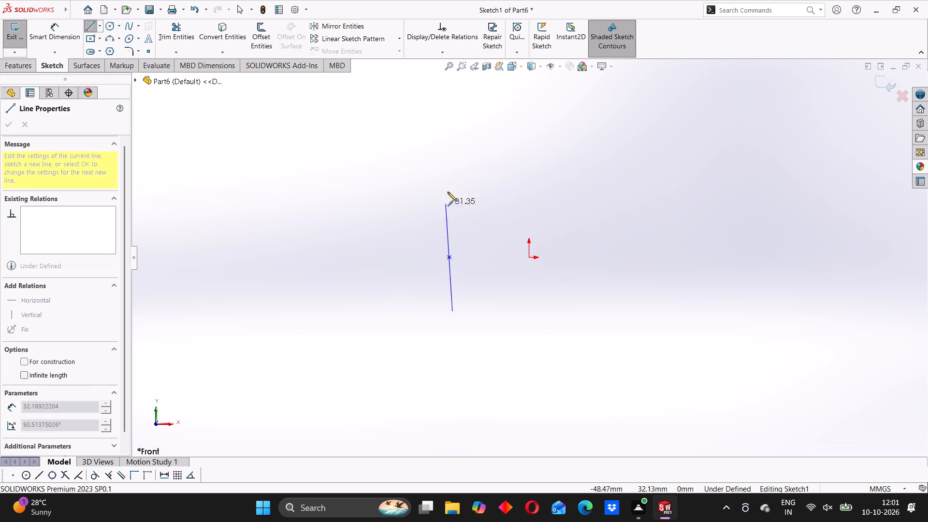
left_click(448, 148)
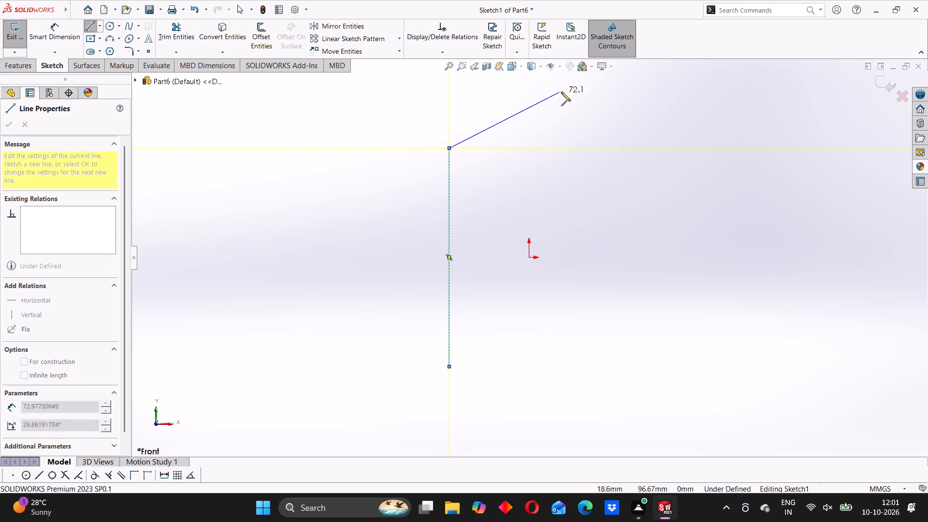
left_click(574, 85)
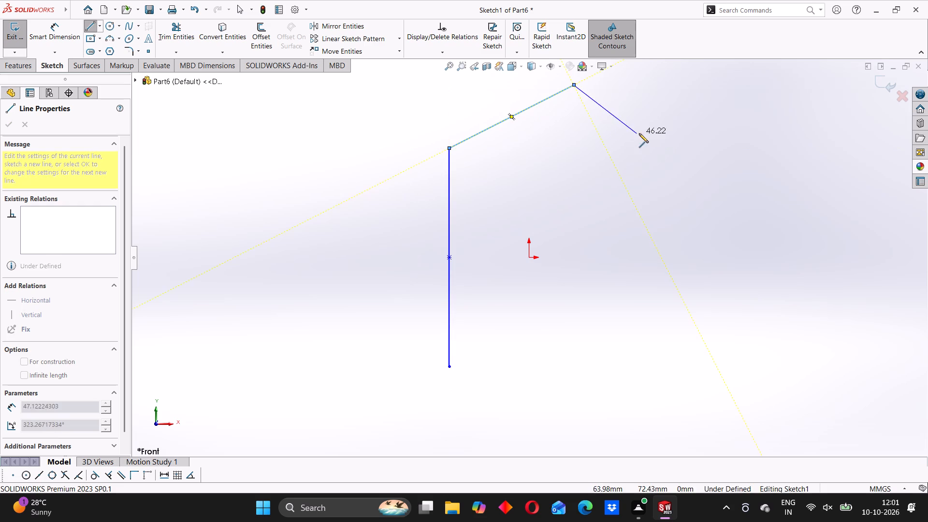
left_click(672, 114)
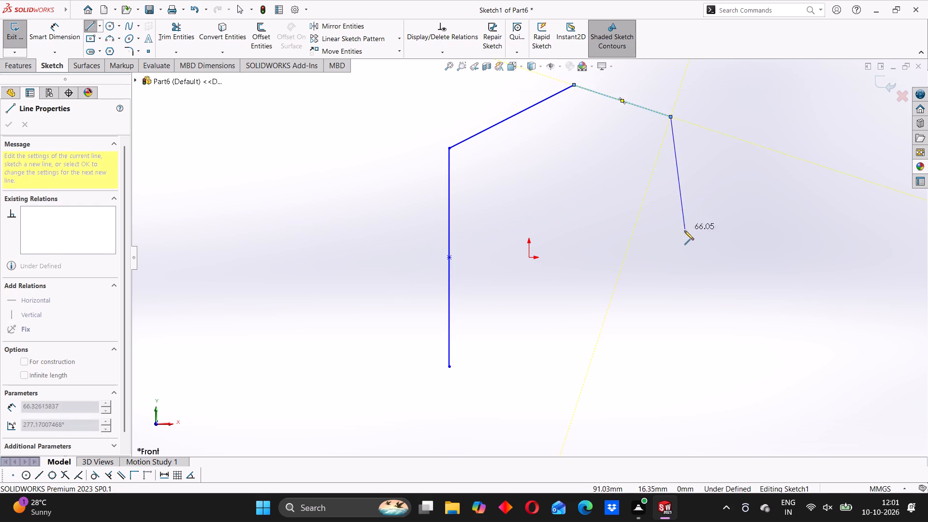
left_click(669, 284)
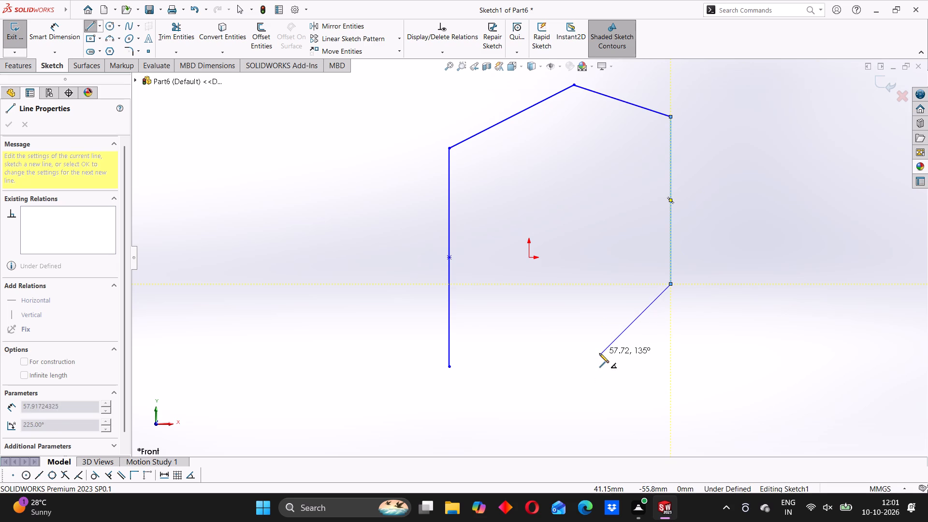
left_click(594, 357)
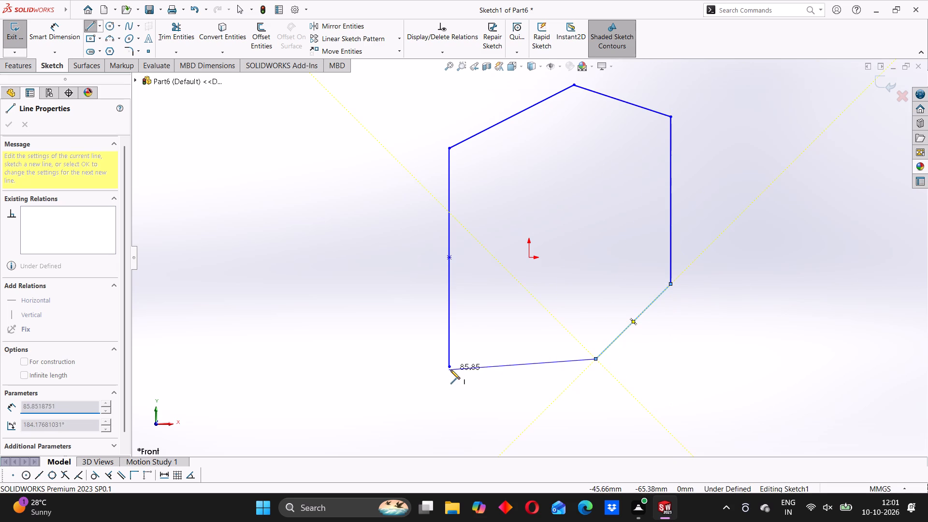
left_click(450, 366)
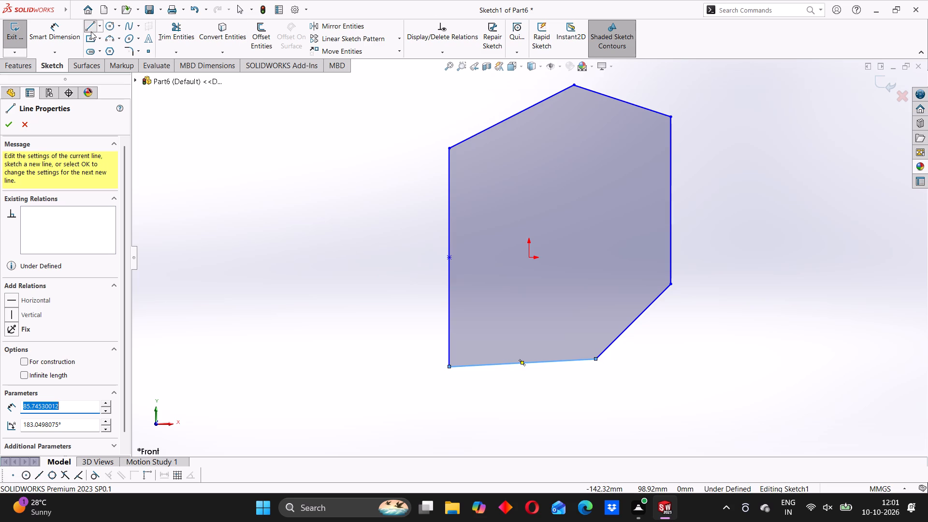
Dimension the distance between the outline's two vertical sides as 54.15 mm.
left_click(42, 42)
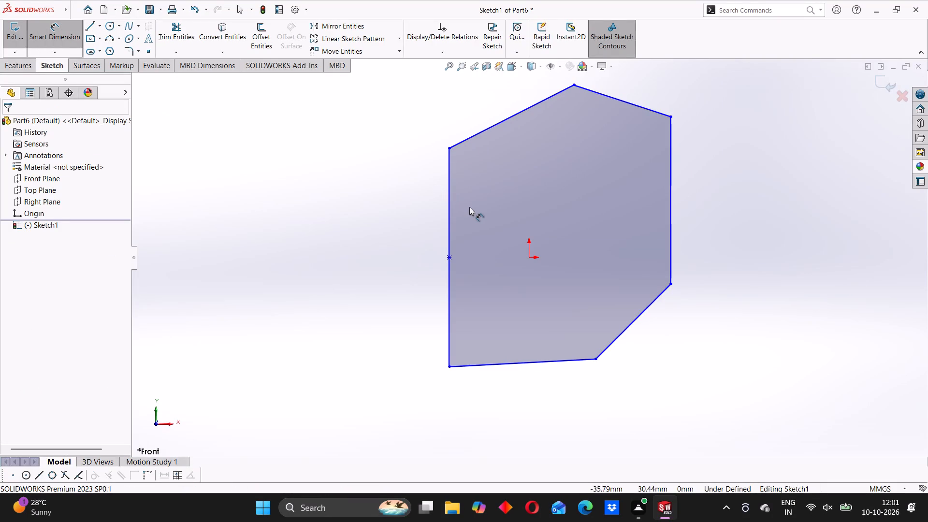
left_click(451, 211)
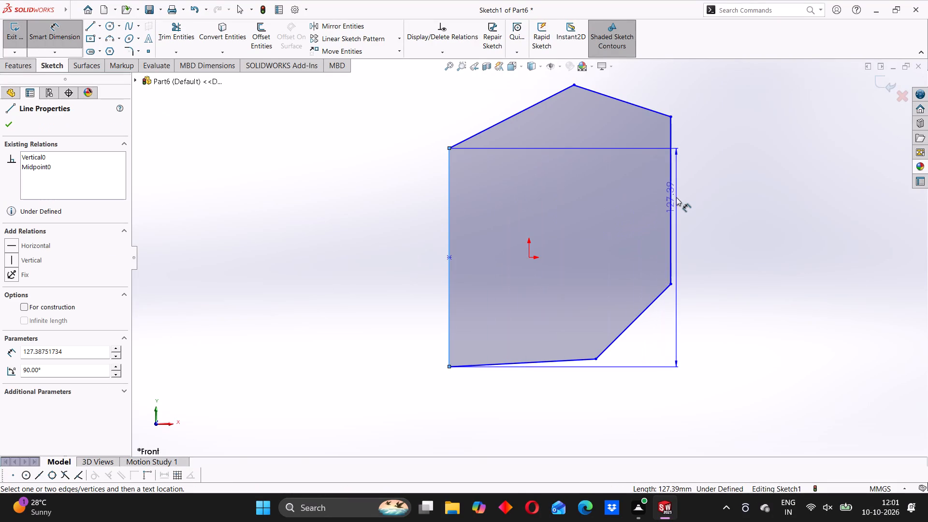
left_click(671, 200)
left_click(561, 203)
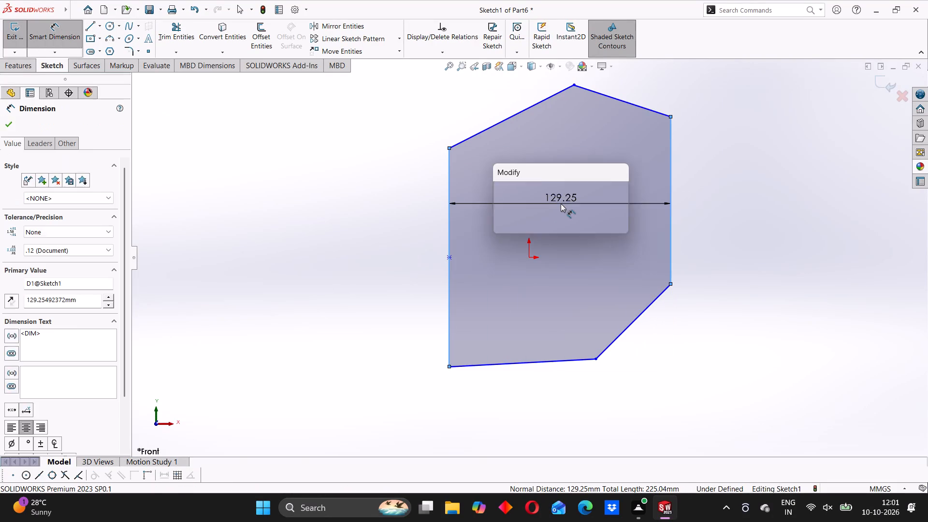
type("54")
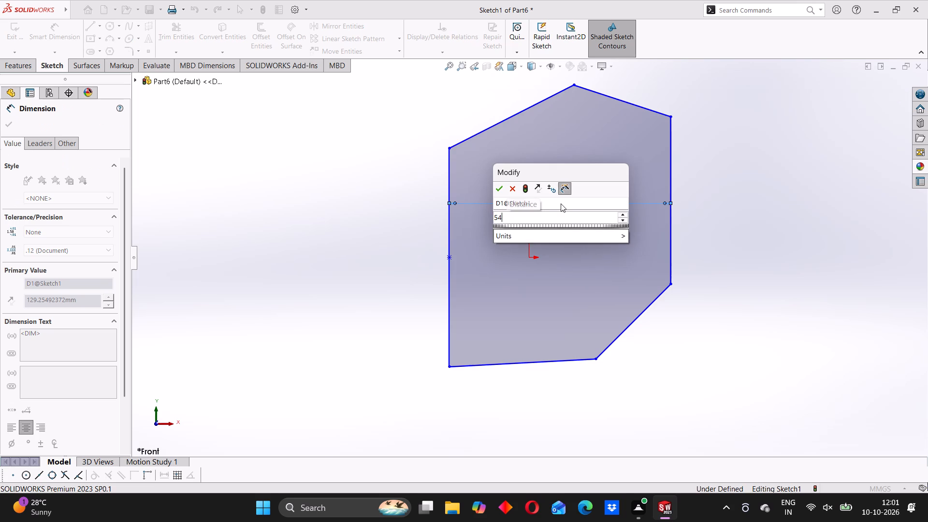
type(".15")
key("Return")
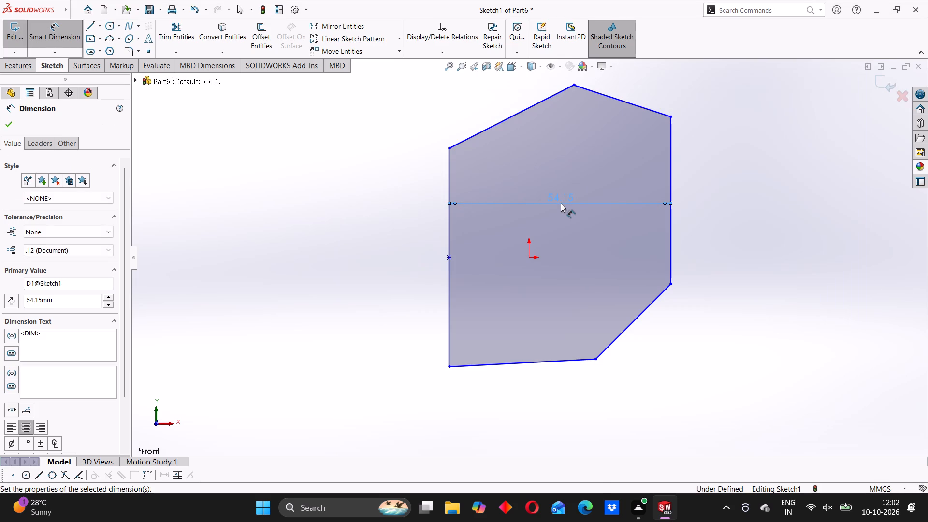
left_click(389, 219)
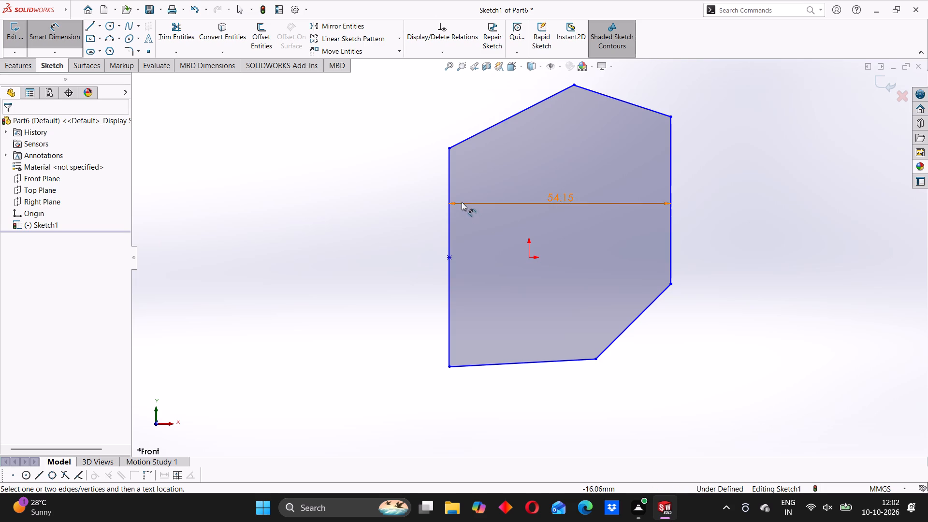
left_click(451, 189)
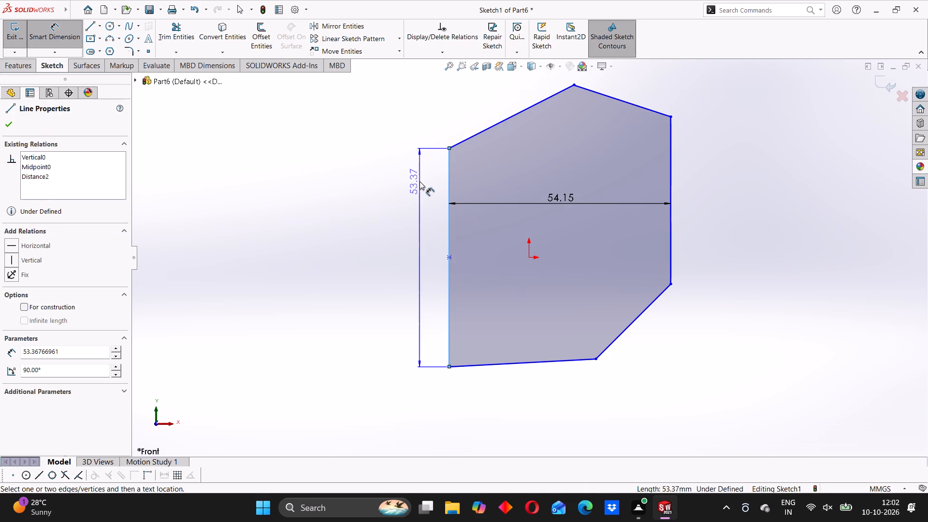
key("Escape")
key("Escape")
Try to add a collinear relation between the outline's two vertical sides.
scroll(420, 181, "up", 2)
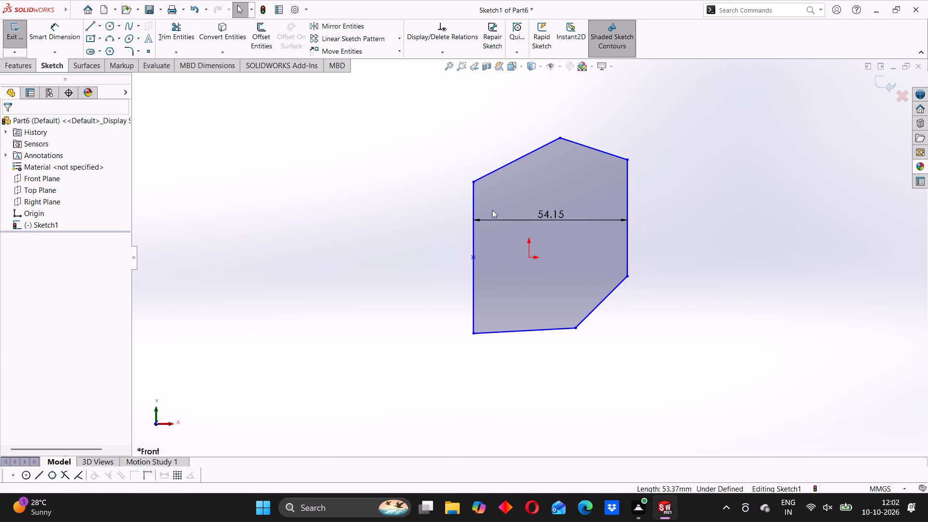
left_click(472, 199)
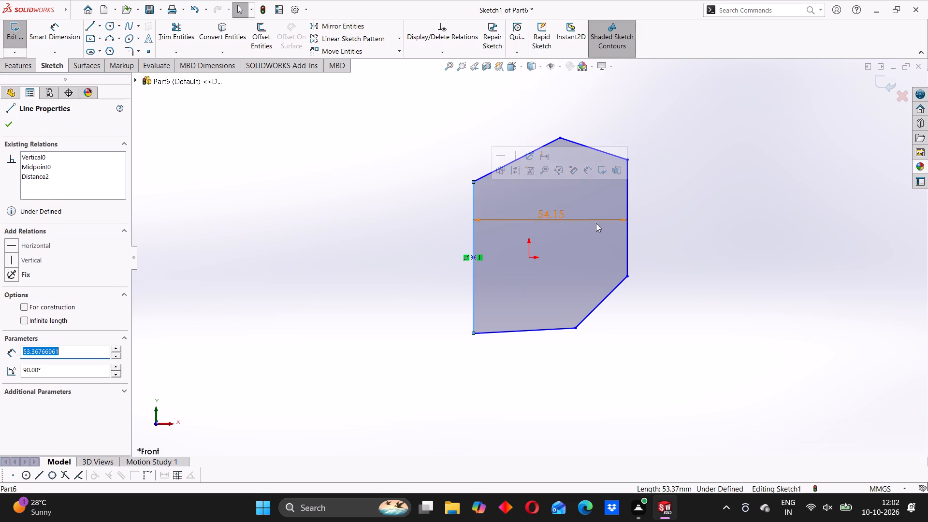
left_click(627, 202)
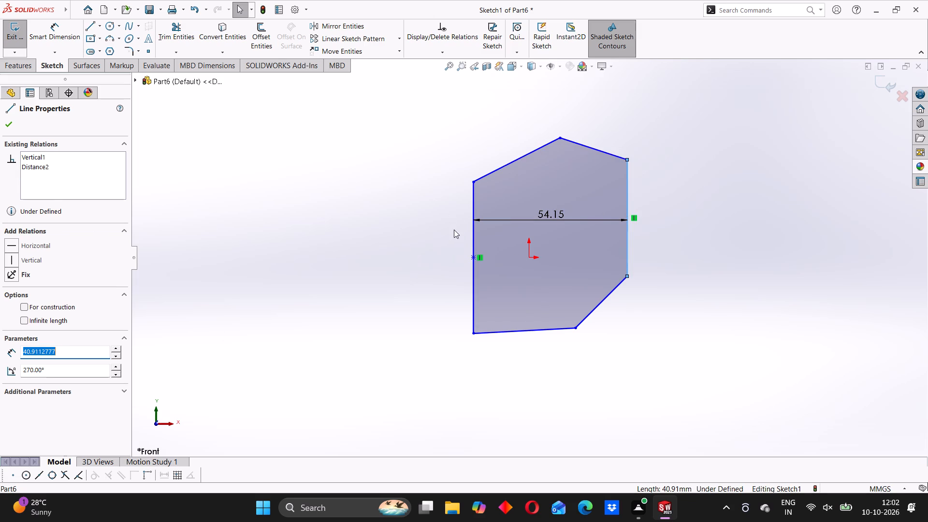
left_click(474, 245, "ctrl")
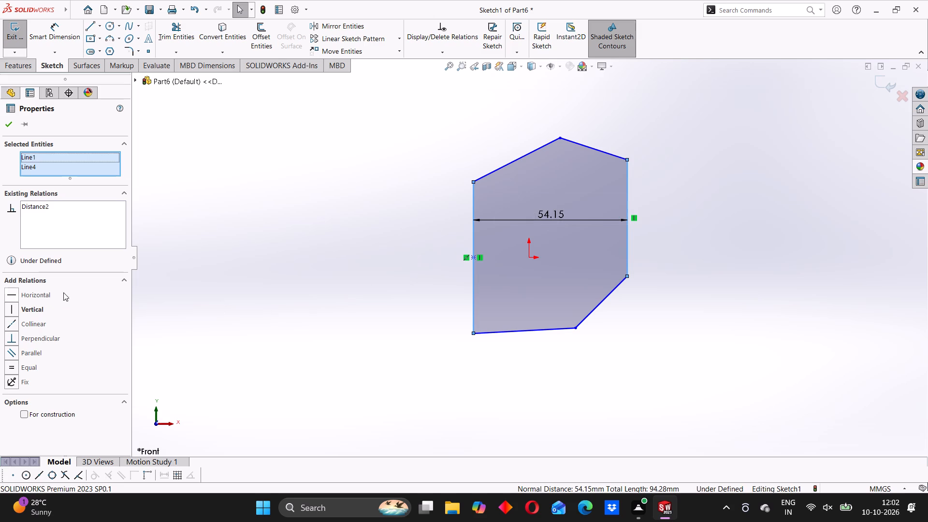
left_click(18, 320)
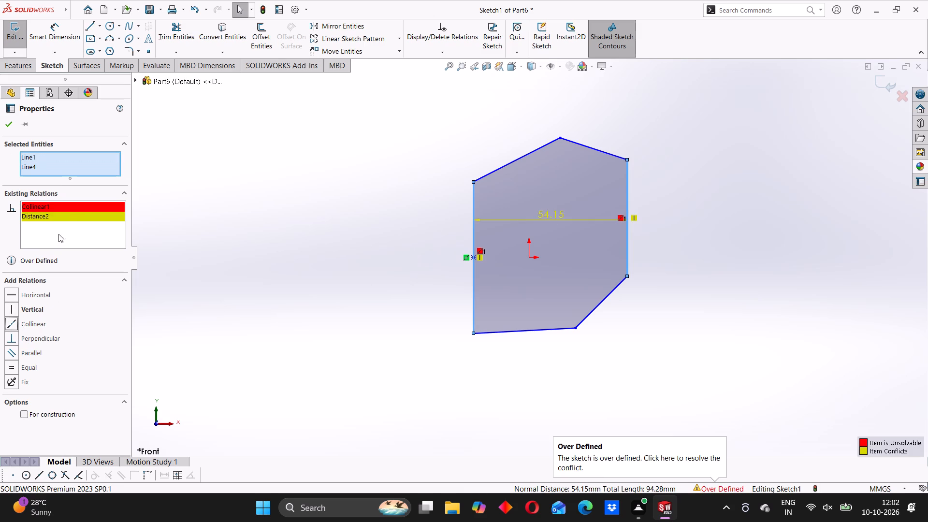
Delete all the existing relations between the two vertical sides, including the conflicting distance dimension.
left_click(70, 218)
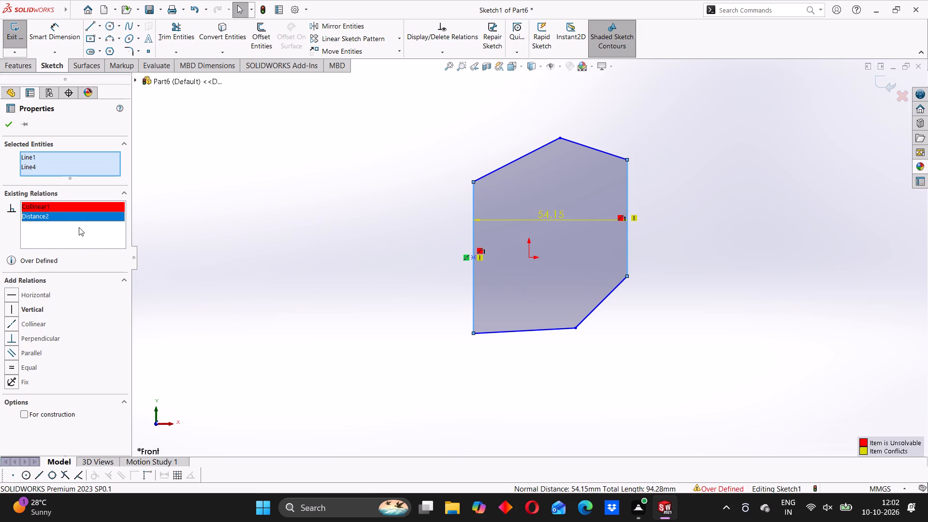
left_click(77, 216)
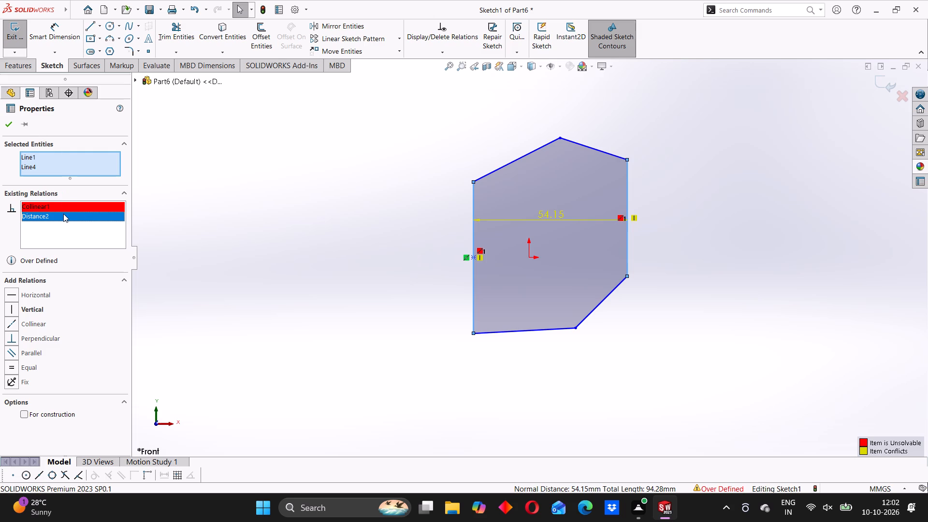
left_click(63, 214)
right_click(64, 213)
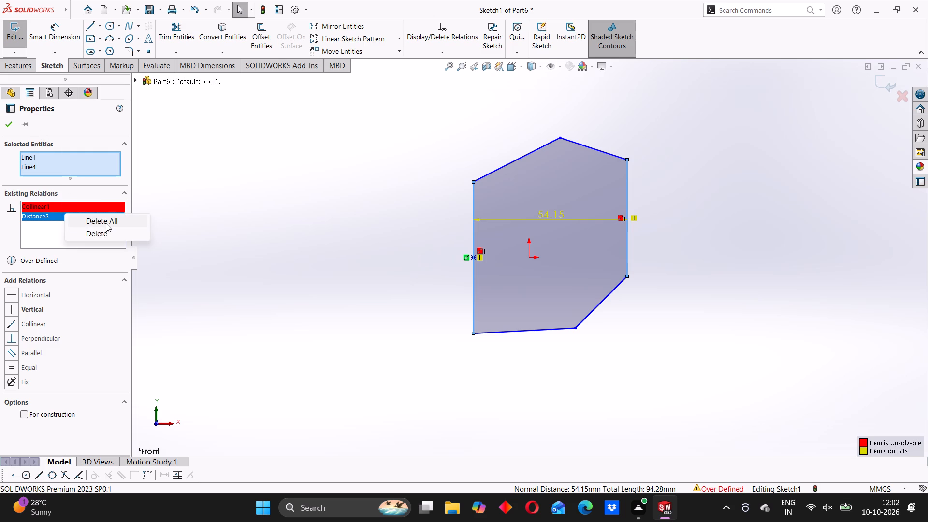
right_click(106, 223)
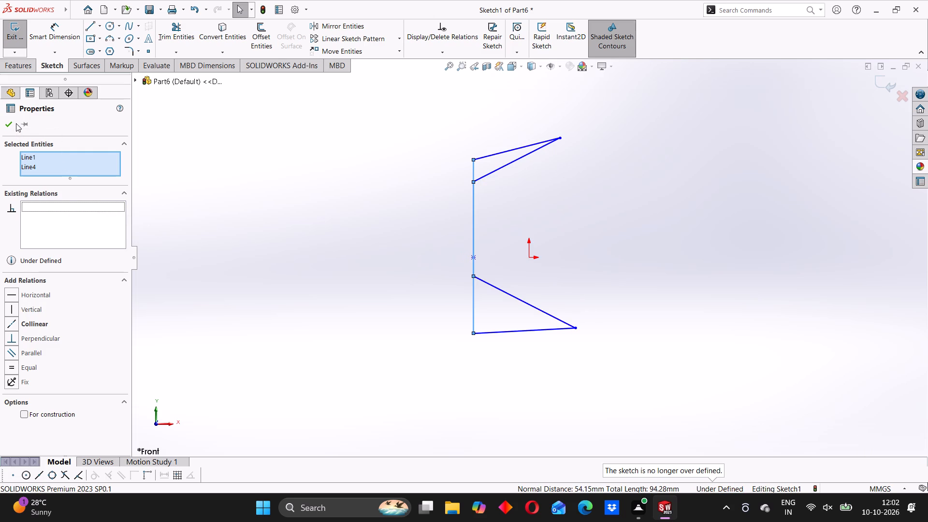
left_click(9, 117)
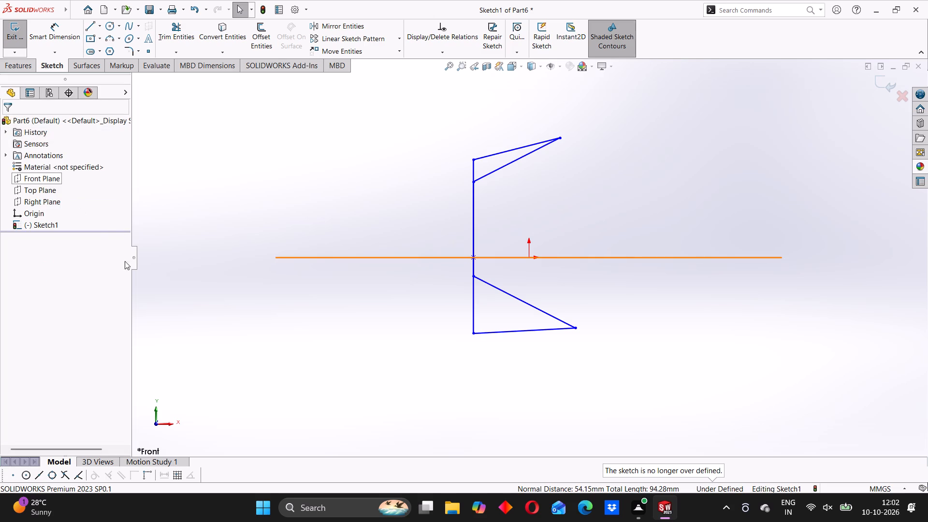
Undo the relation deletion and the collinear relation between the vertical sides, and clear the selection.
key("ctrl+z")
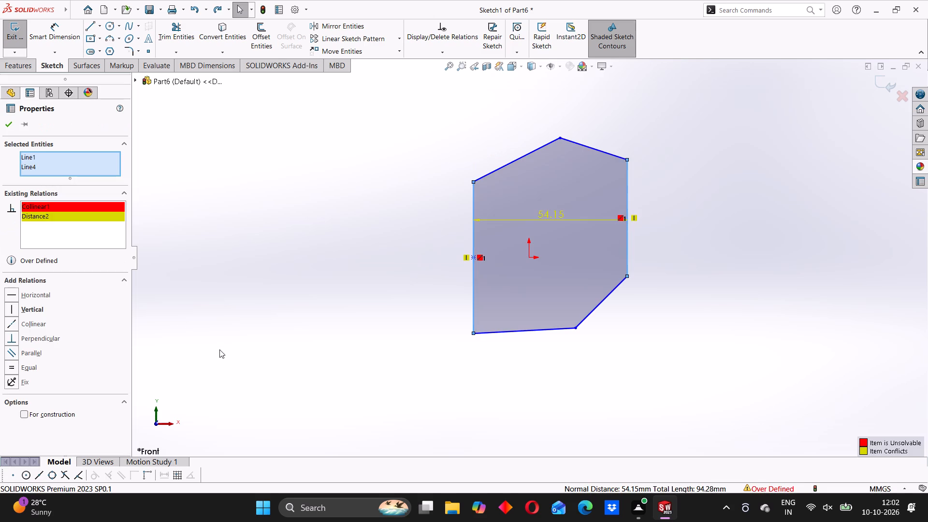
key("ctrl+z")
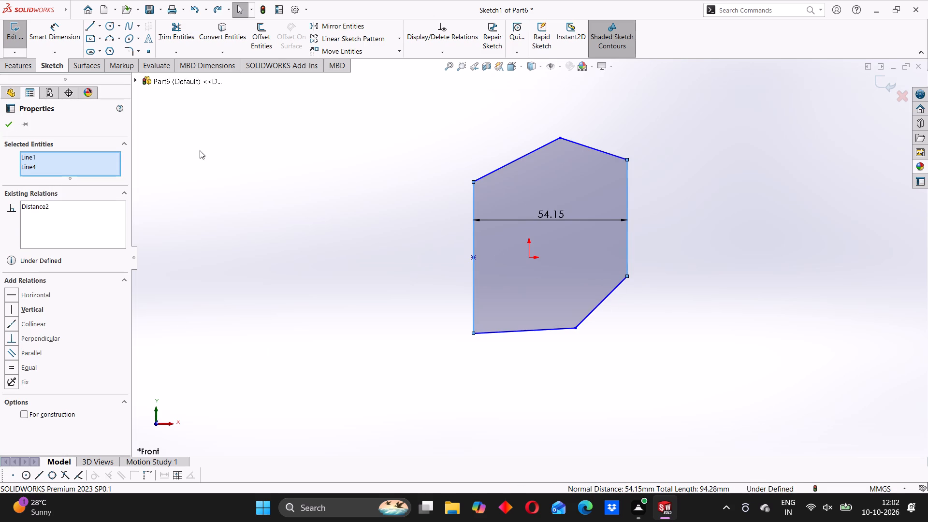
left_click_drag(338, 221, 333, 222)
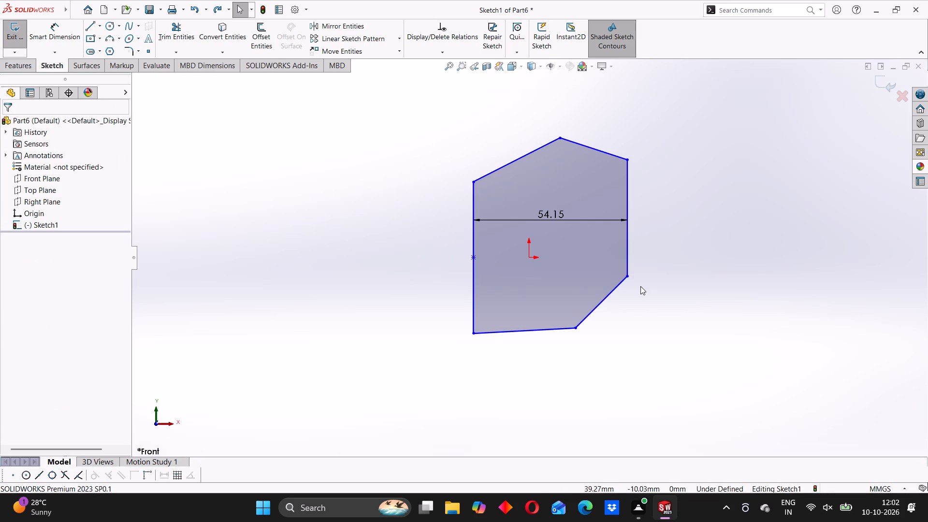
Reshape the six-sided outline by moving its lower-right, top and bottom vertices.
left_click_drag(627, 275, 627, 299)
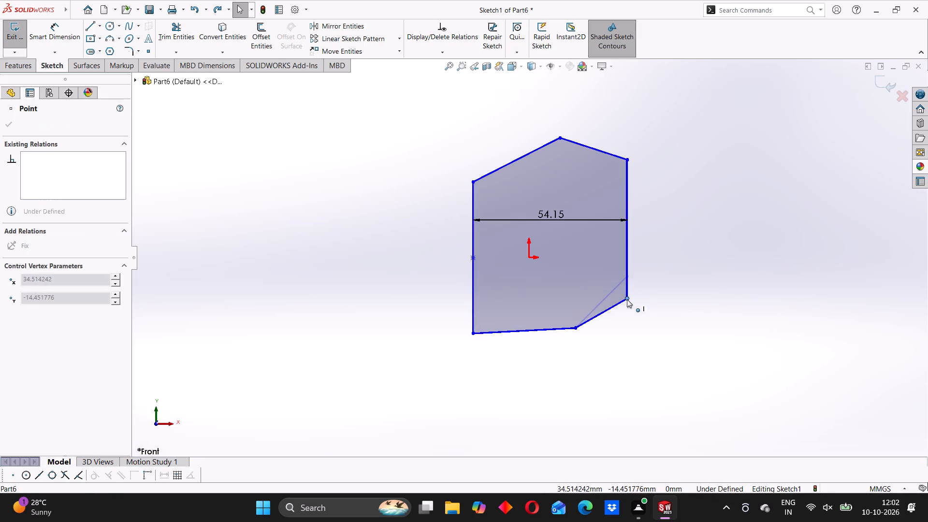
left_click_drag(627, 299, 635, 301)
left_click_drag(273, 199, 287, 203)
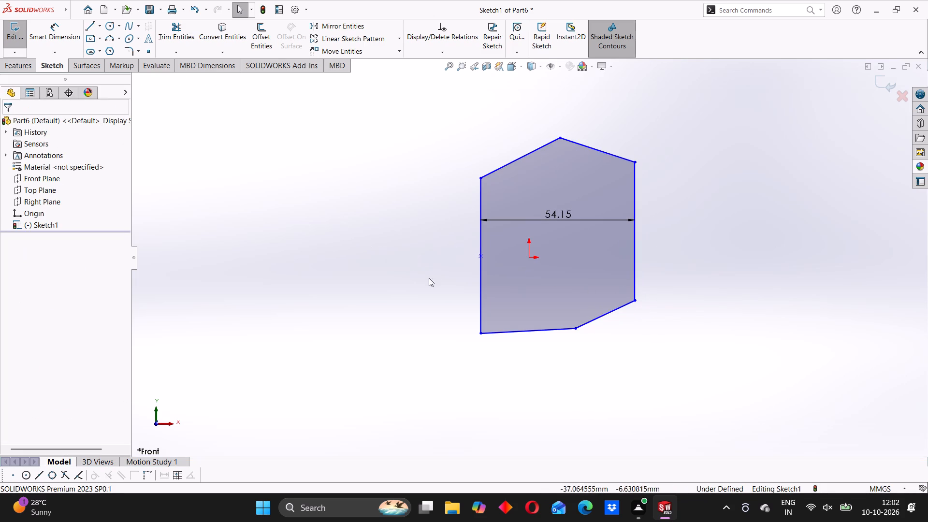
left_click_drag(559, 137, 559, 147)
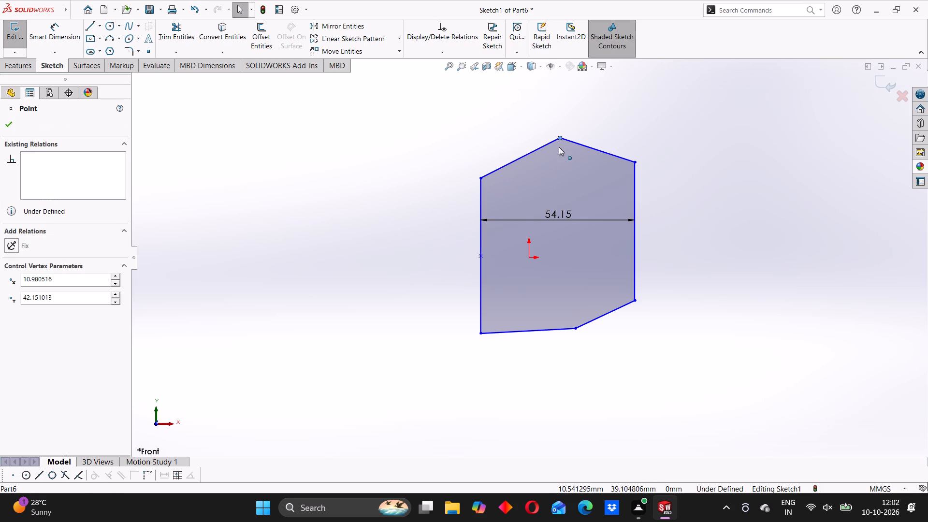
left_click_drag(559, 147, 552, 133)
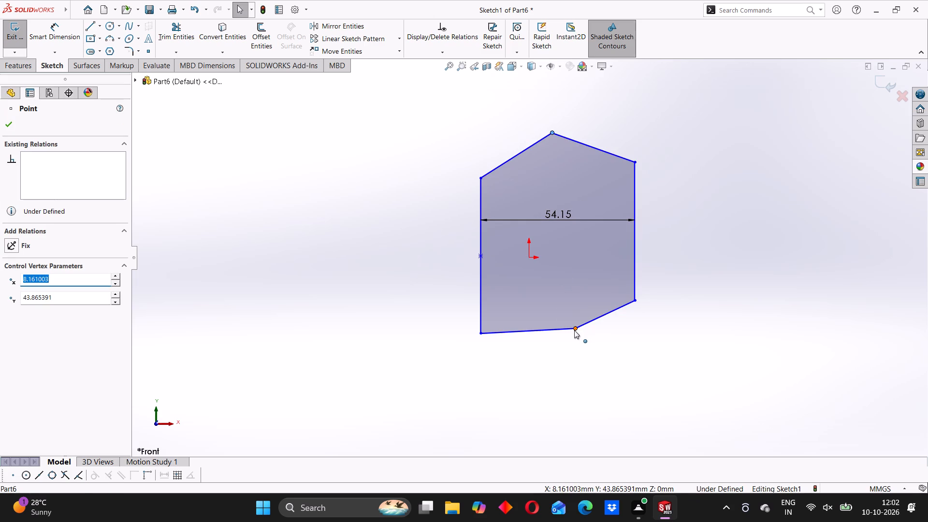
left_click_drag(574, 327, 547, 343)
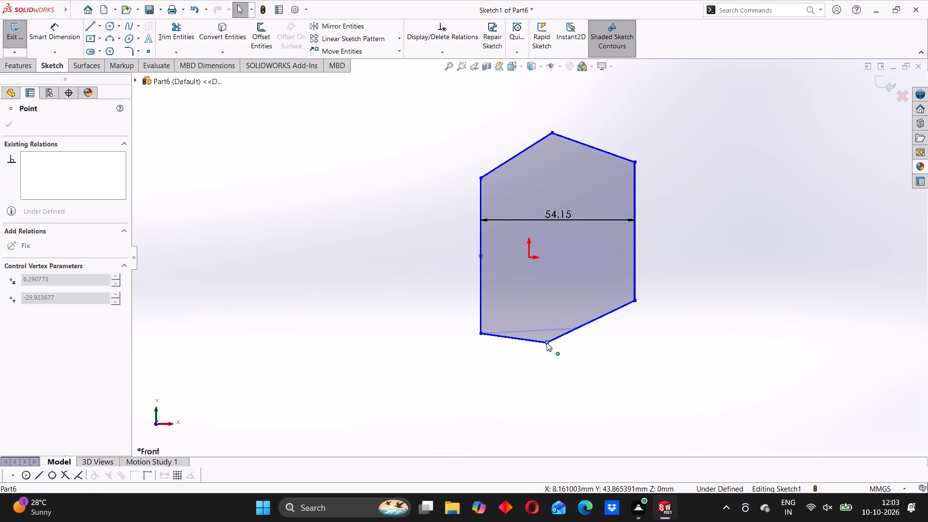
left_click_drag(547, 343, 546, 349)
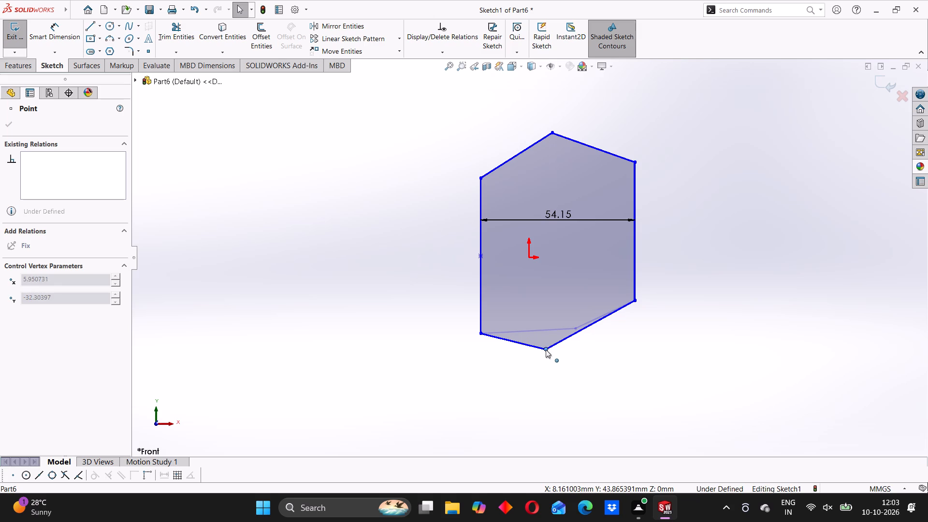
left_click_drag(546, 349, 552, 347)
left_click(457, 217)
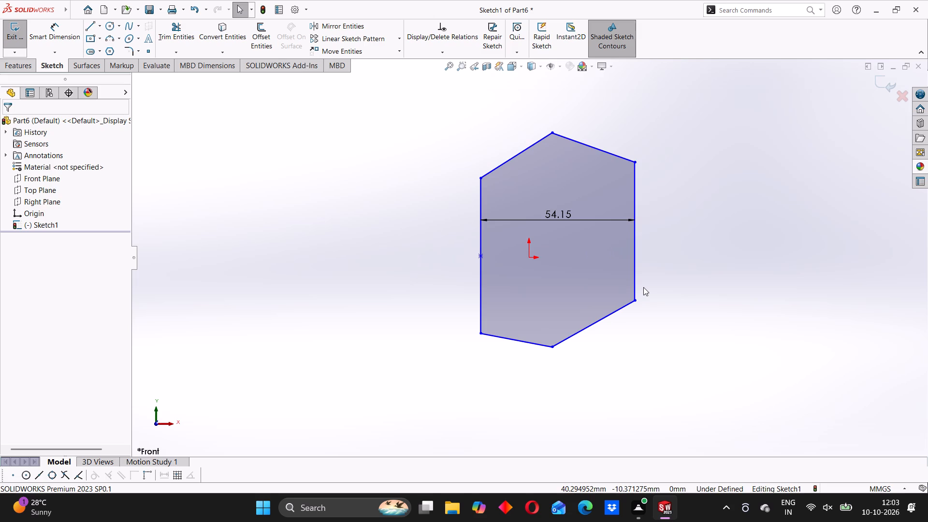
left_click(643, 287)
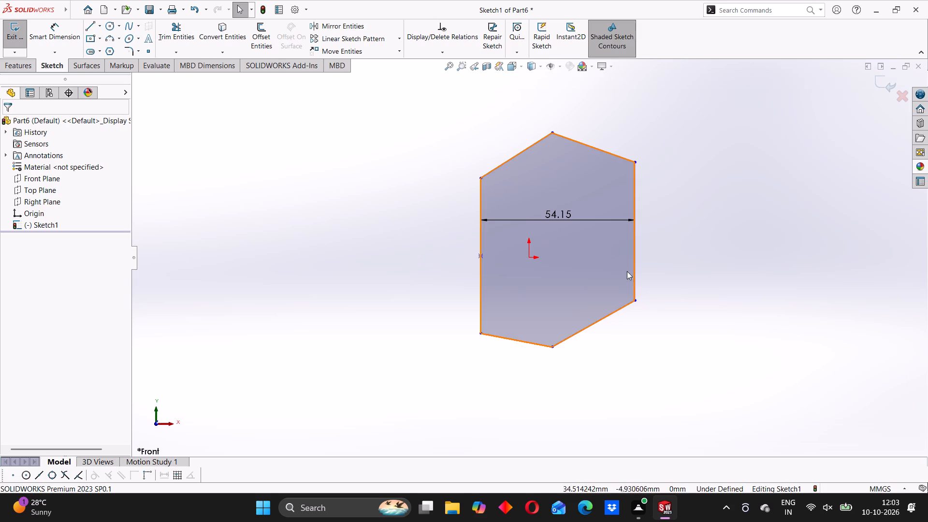
Delete the entire six-sided outline together with its width dimension from the sketch.
scroll(533, 223, "up", 3)
scroll(504, 226, "down", 2)
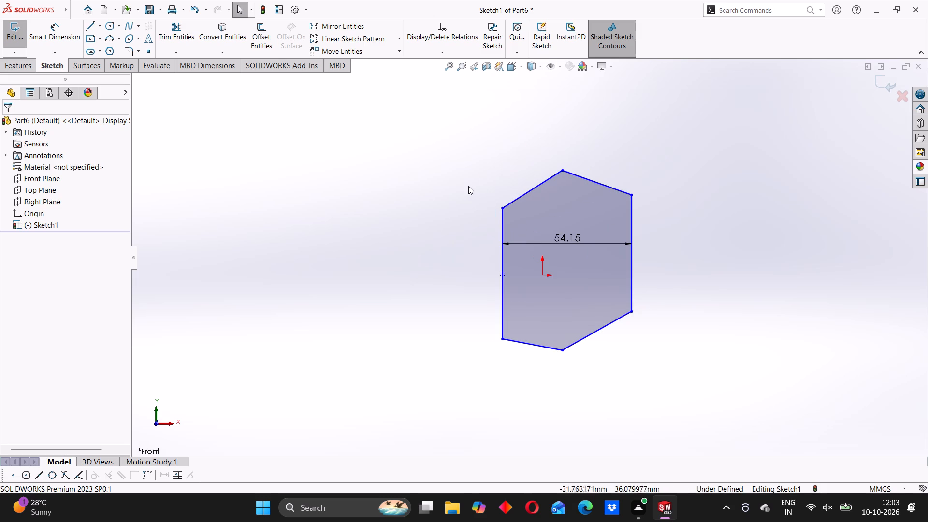
left_click_drag(482, 171, 716, 392)
key("Delete")
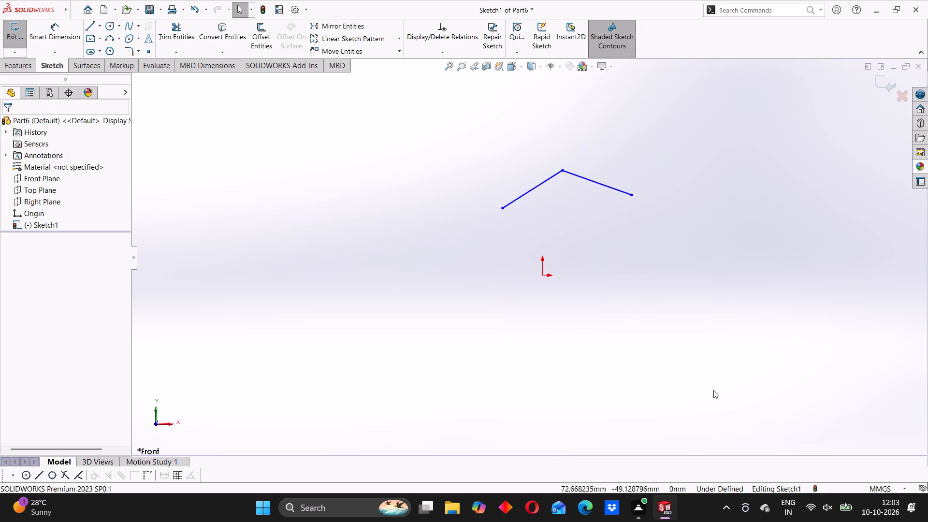
left_click_drag(485, 153, 695, 246)
key("Delete")
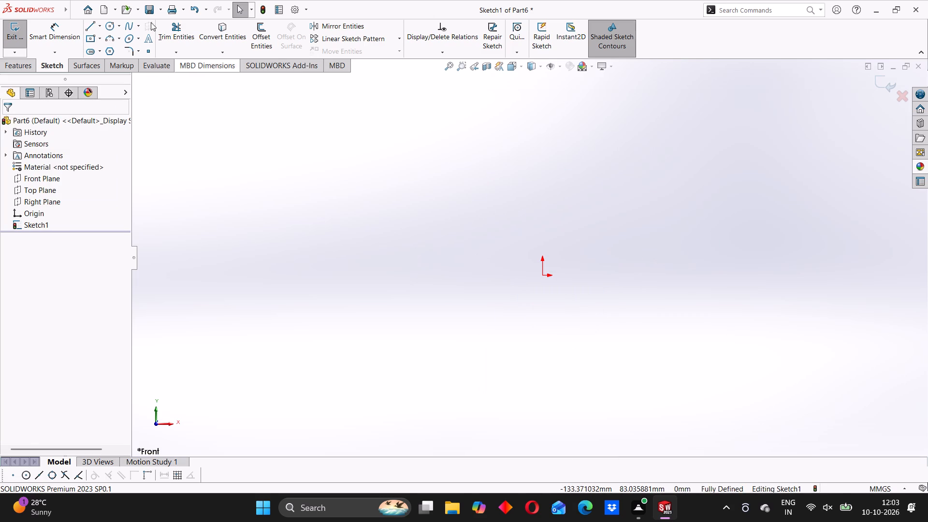
Sketch a larger closed six-sided outline around the origin, with vertical sides about 82 mm and 84 mm long and sloping top and bottom lines.
left_click(85, 25)
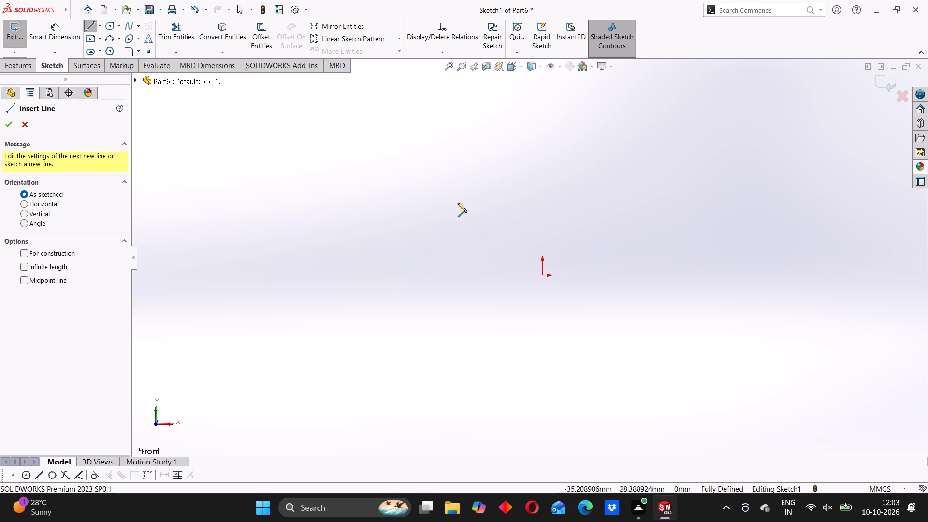
left_click(455, 160)
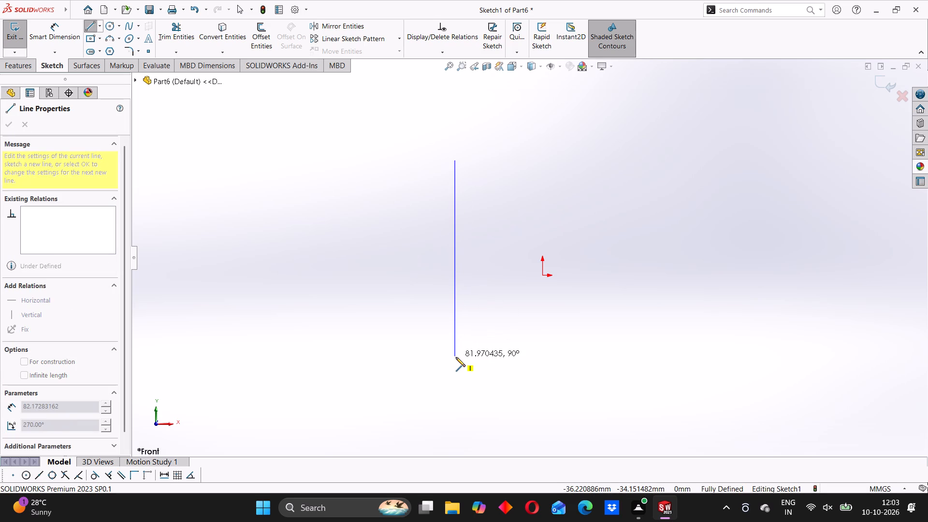
left_click(456, 357)
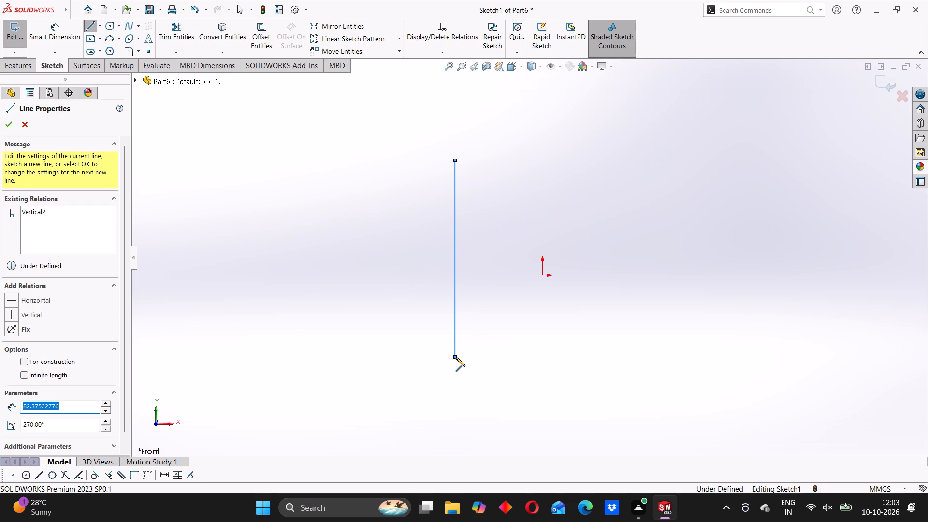
left_click(623, 413)
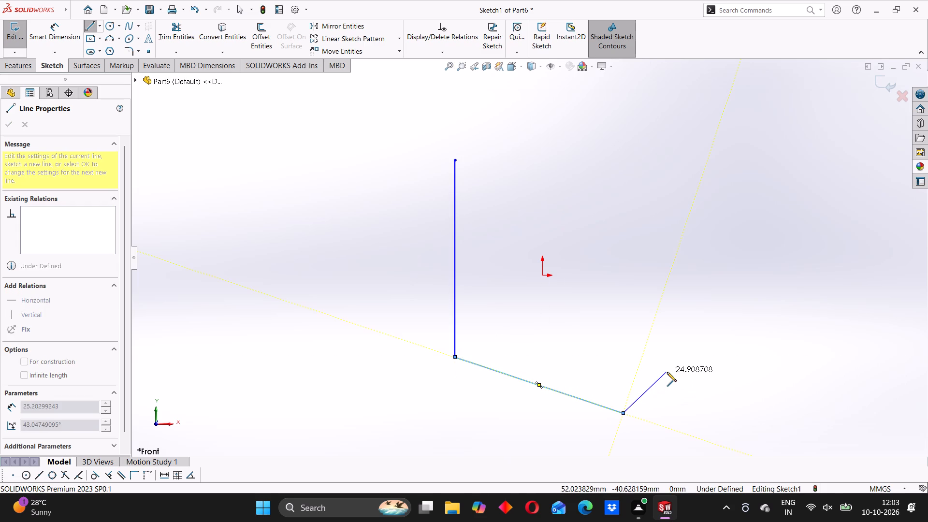
left_click(667, 372)
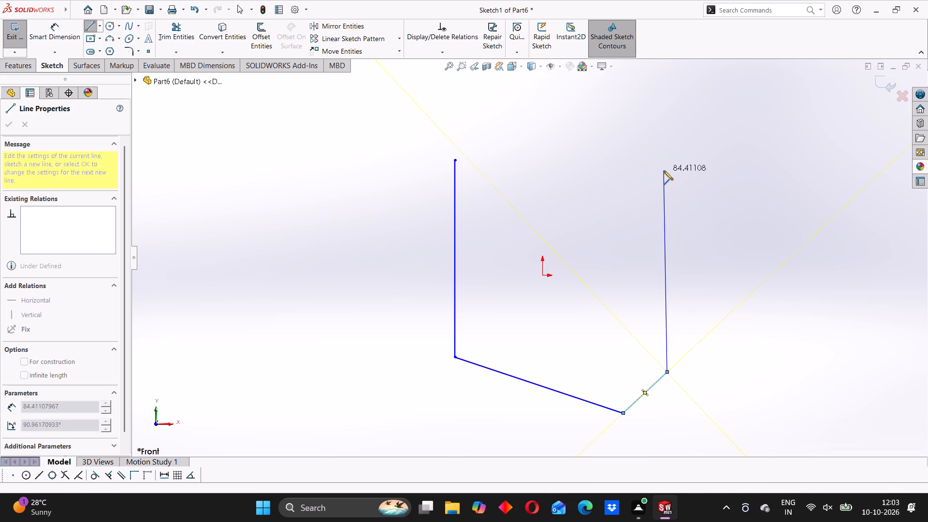
left_click(664, 171)
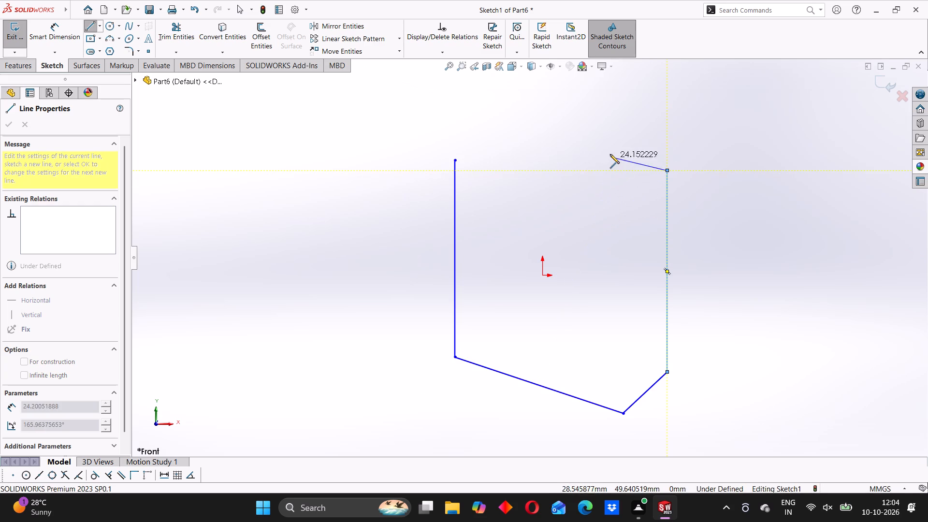
left_click(608, 130)
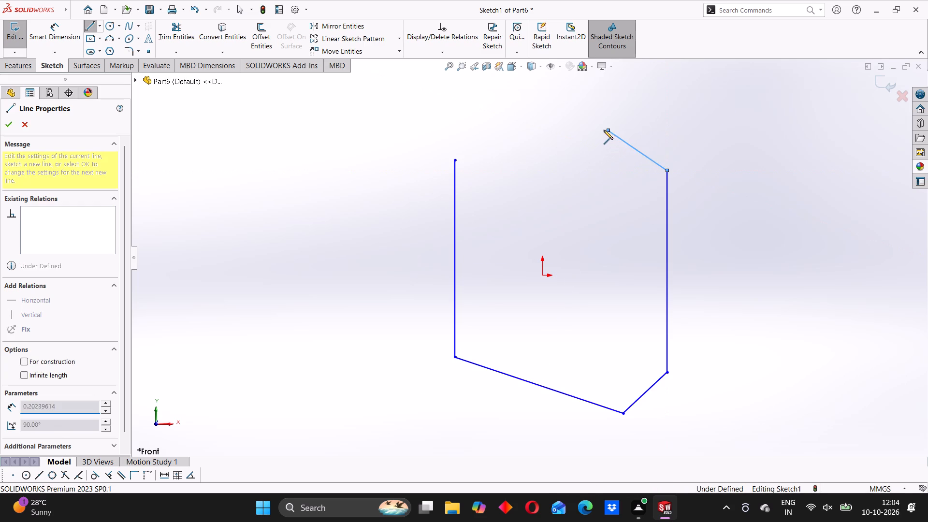
left_click(453, 159)
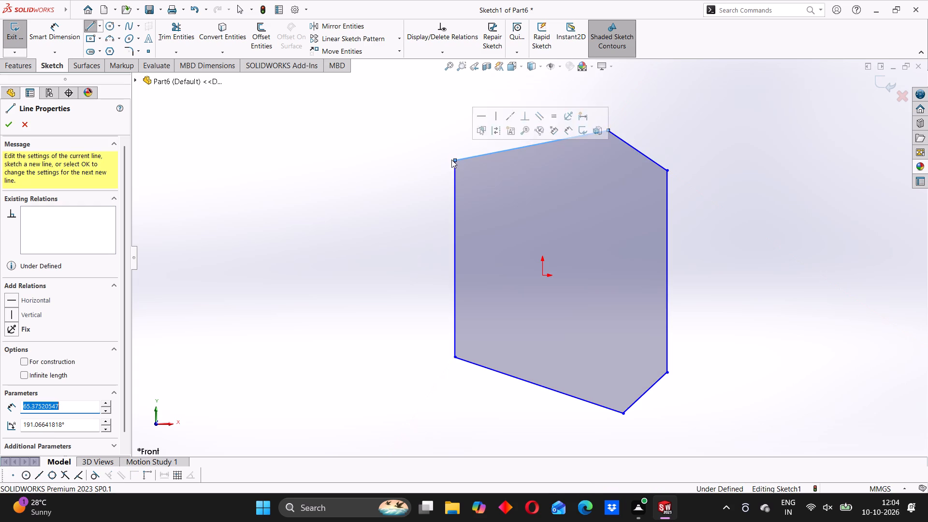
key("Escape")
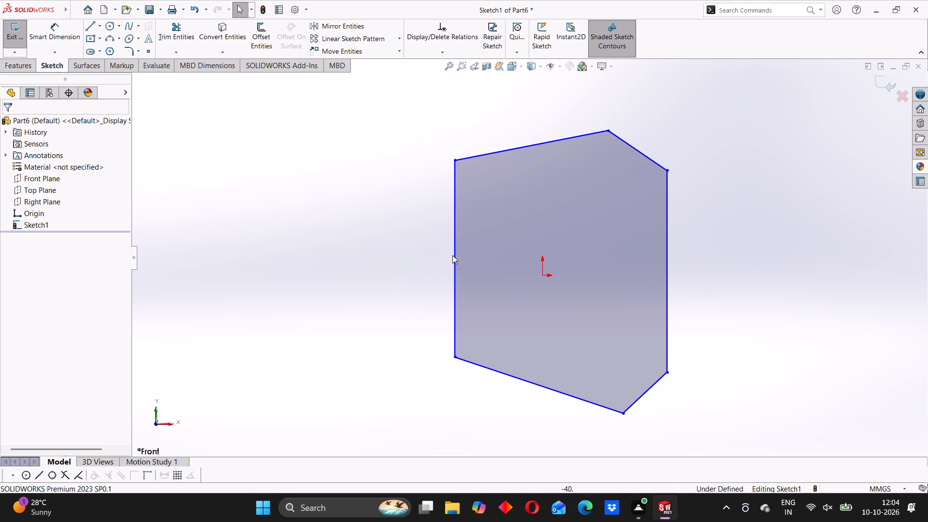
Offset the whole six-sided outline outward by 20 mm, including the offset dimension.
left_click(263, 31)
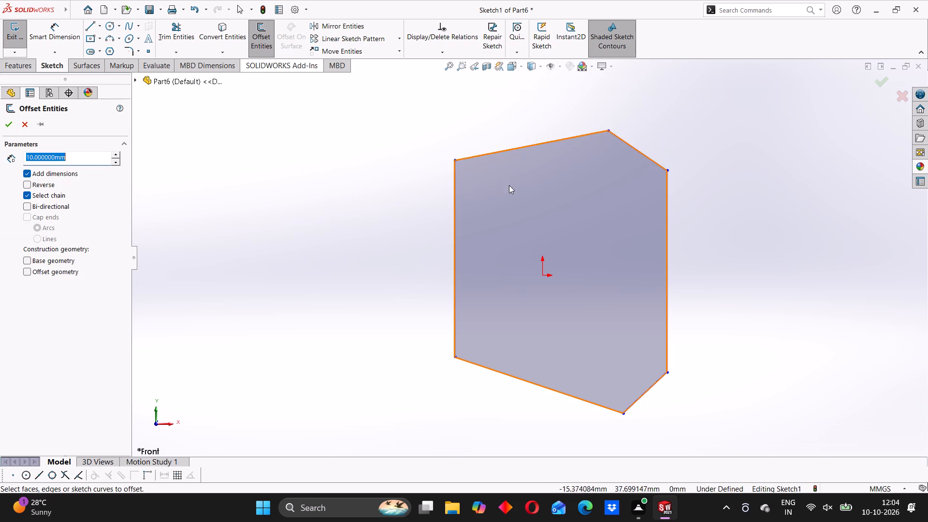
left_click(510, 226)
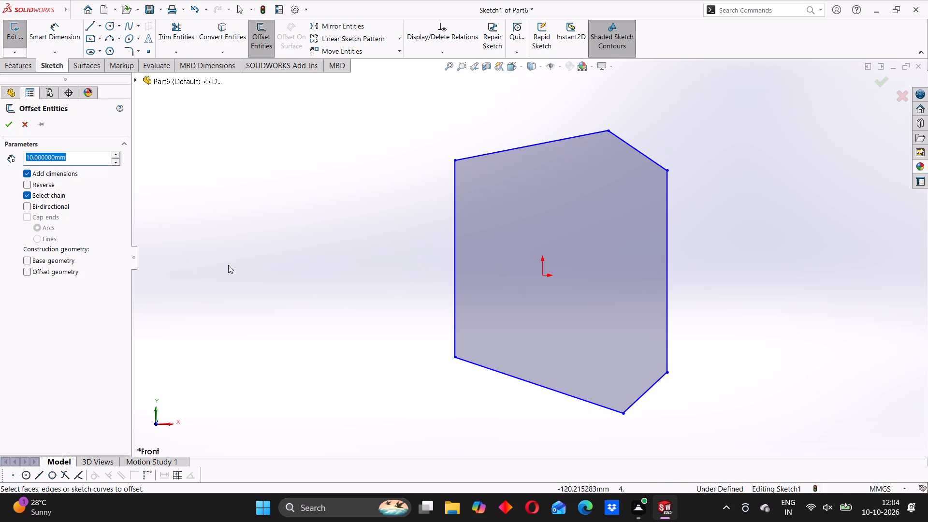
left_click(25, 184)
left_click(26, 184)
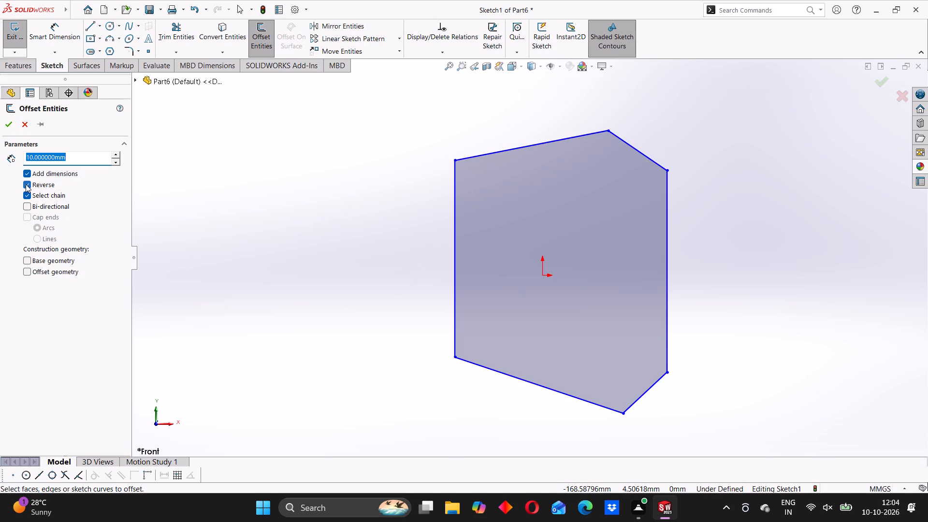
left_click(454, 217)
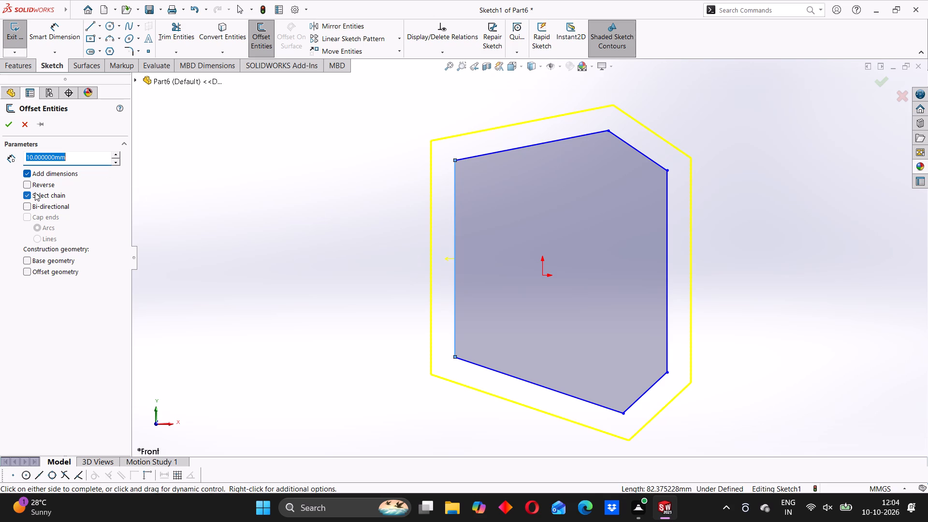
type("20")
key("Return")
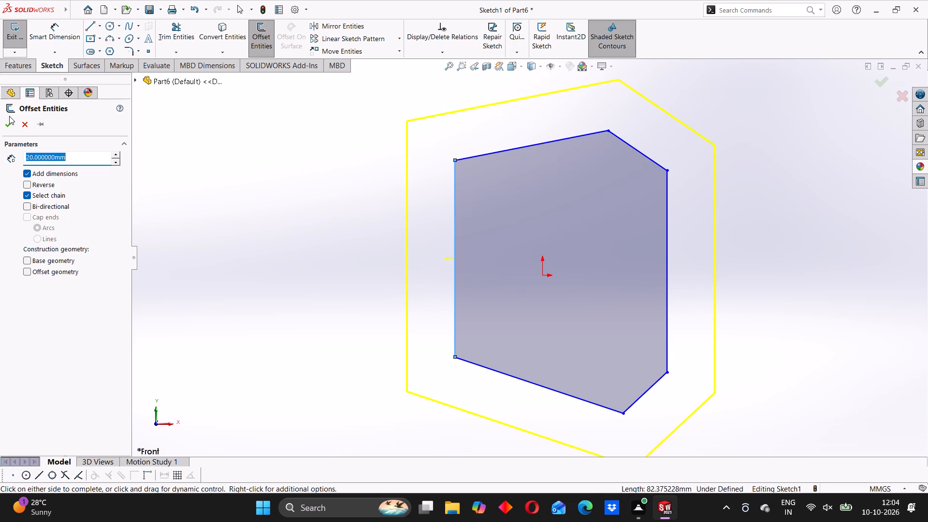
left_click(8, 123)
scroll(541, 258, "up", 3)
left_click(352, 275)
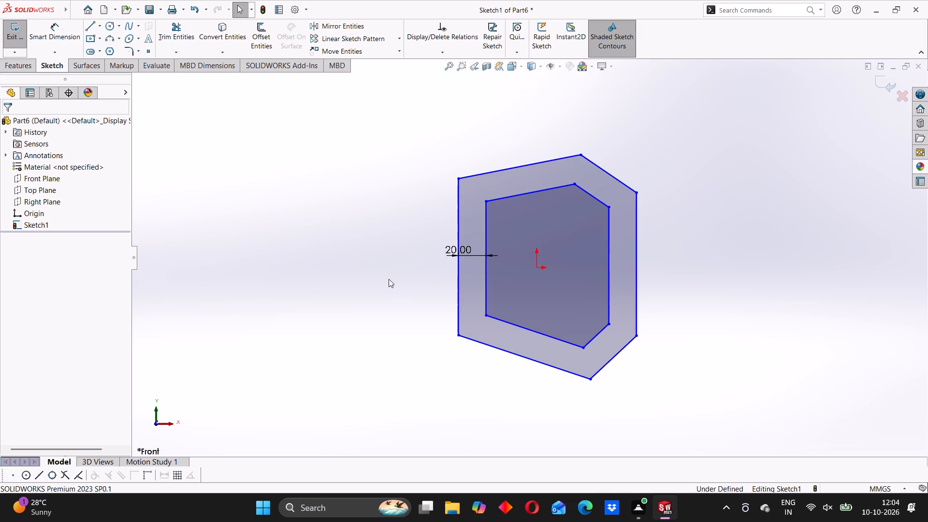
Trim away the left vertical side of the outer outline.
scroll(562, 225, "down", 1)
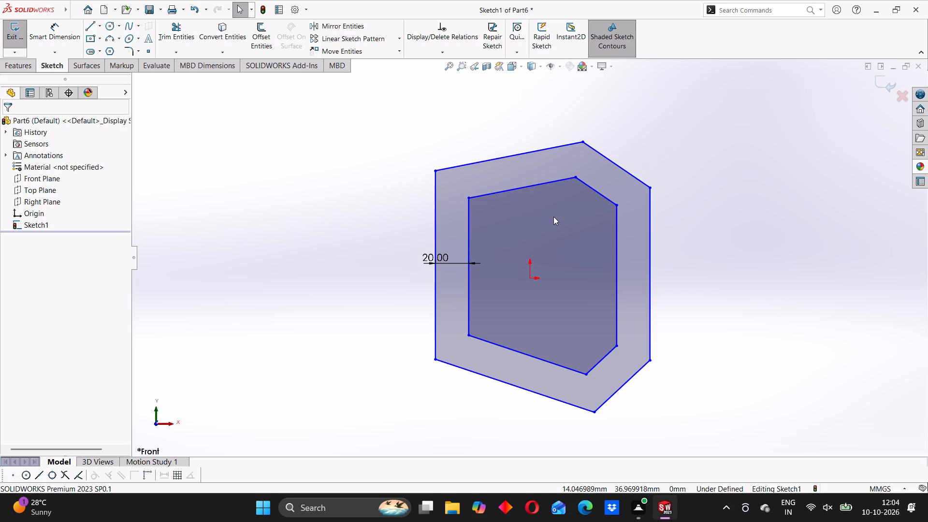
left_click(176, 26)
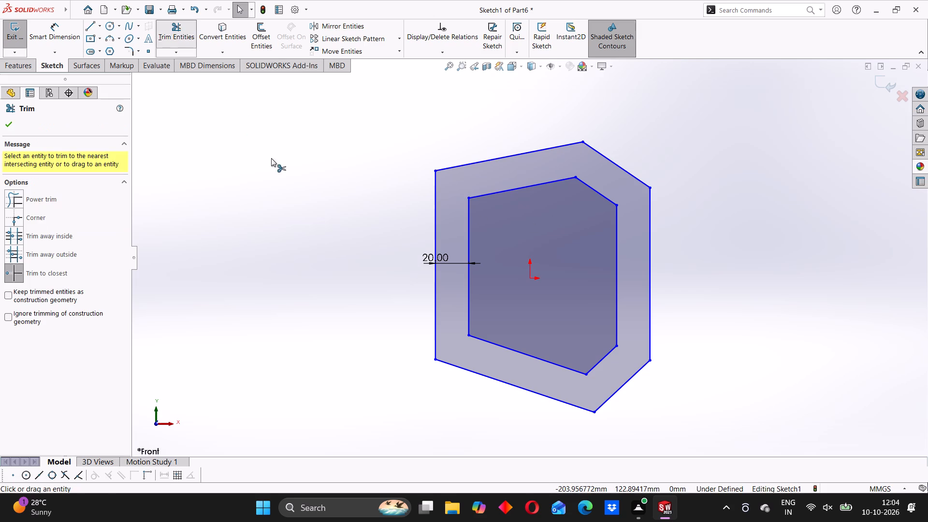
left_click(435, 211)
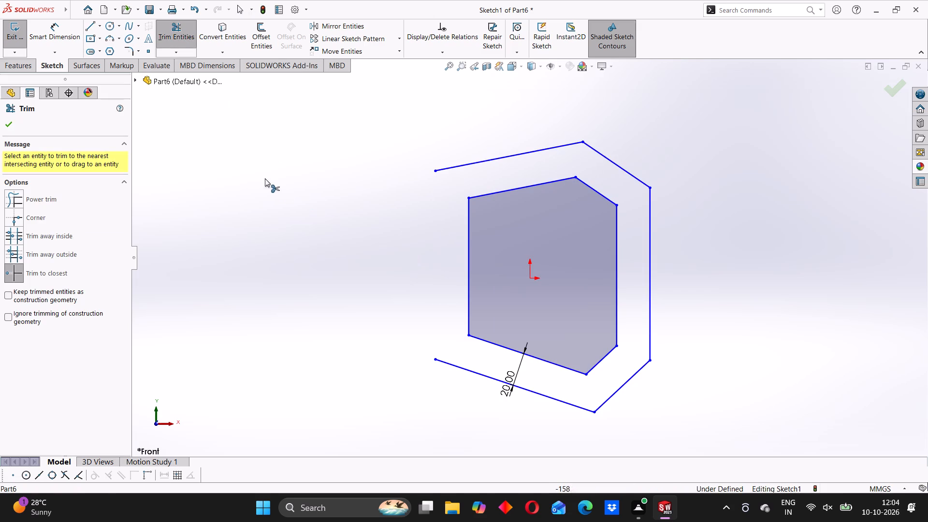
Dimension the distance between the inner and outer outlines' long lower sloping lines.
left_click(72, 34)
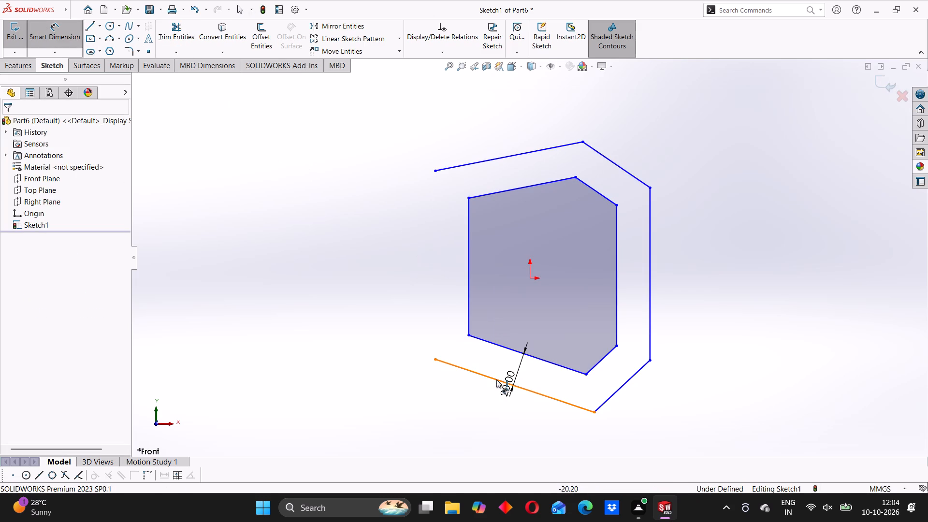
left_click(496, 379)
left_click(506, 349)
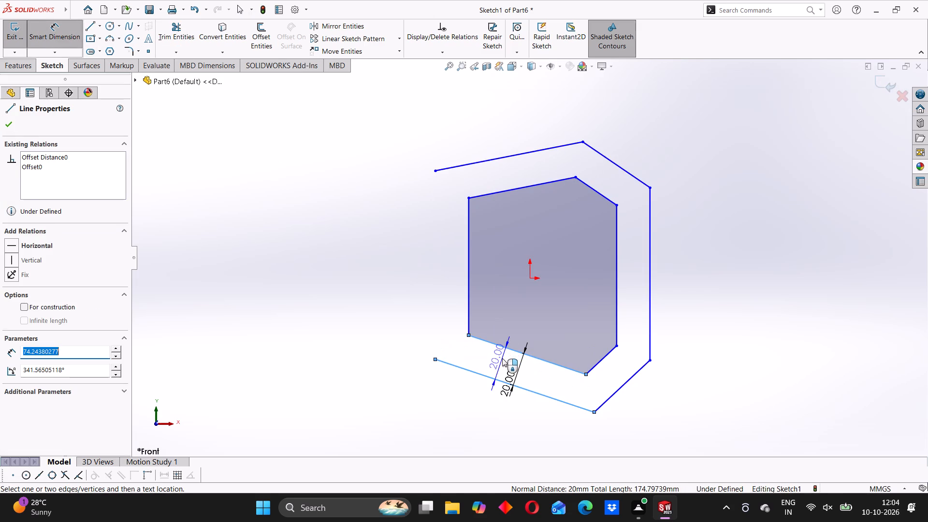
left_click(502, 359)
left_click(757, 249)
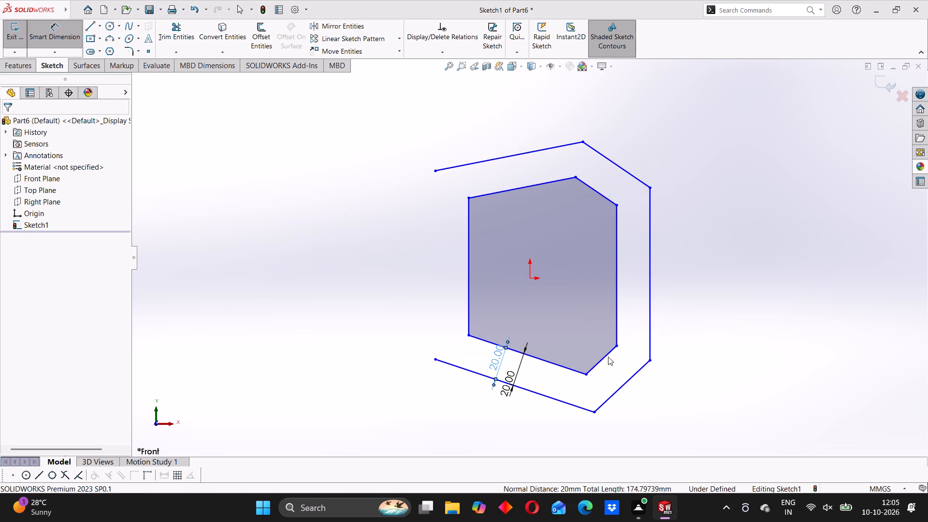
Delete both distance dimensions between the inner and outer lower sloping lines.
left_click(512, 375)
key("Delete")
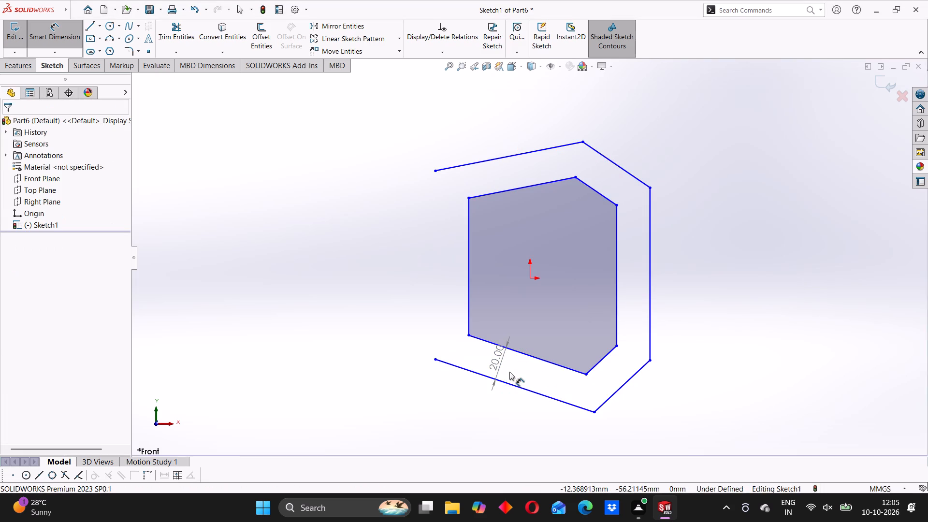
left_click(501, 364)
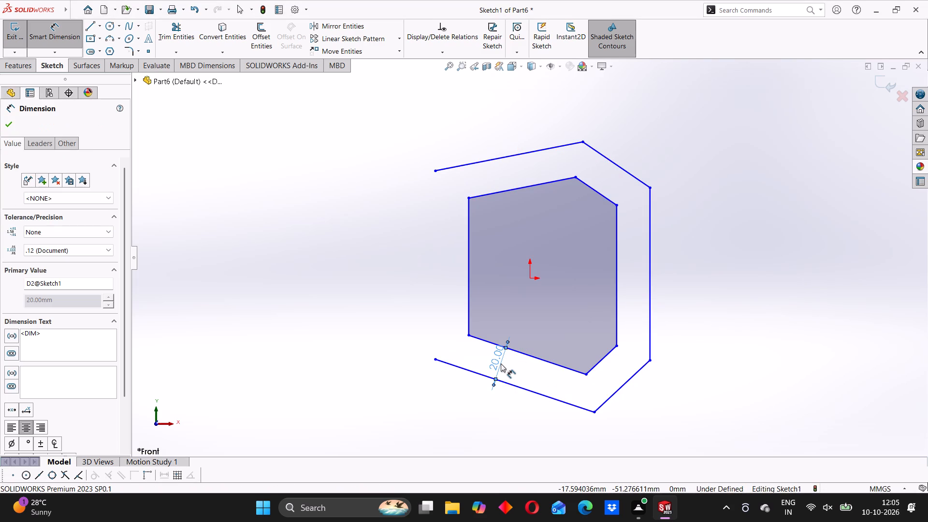
key("Delete")
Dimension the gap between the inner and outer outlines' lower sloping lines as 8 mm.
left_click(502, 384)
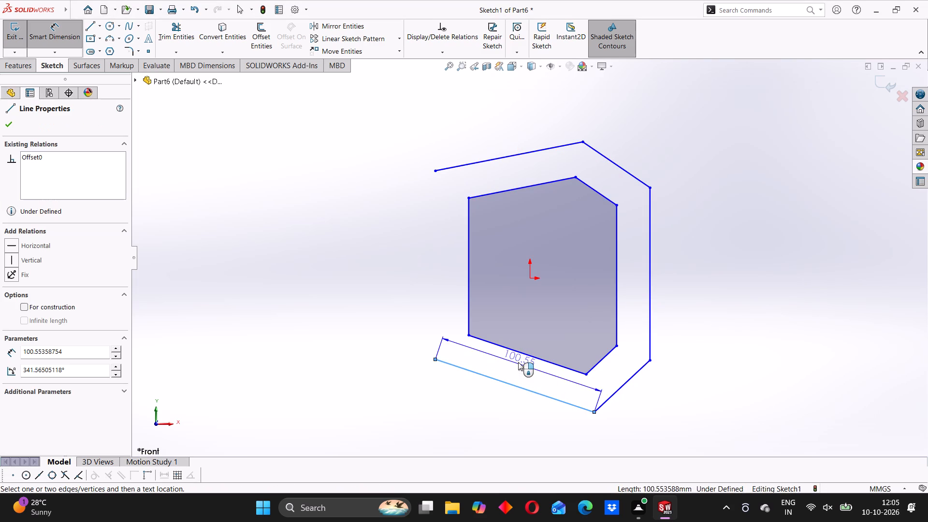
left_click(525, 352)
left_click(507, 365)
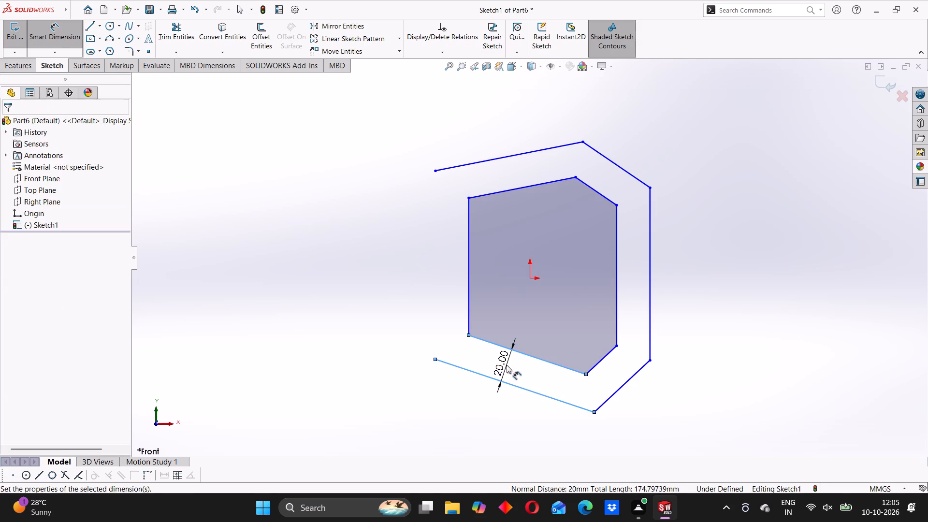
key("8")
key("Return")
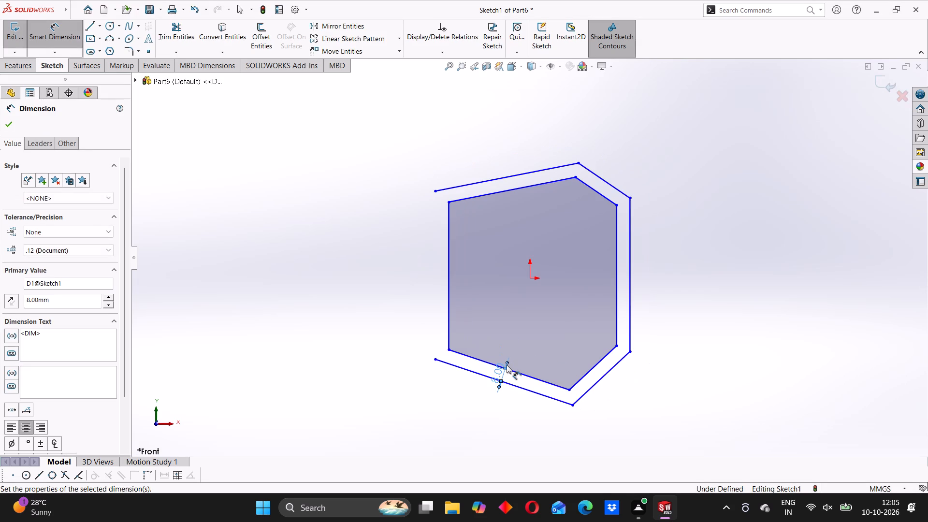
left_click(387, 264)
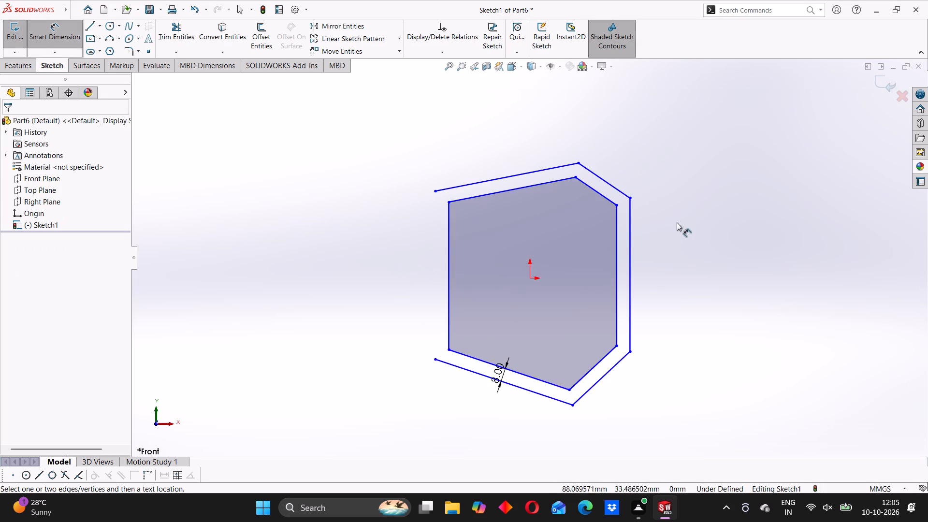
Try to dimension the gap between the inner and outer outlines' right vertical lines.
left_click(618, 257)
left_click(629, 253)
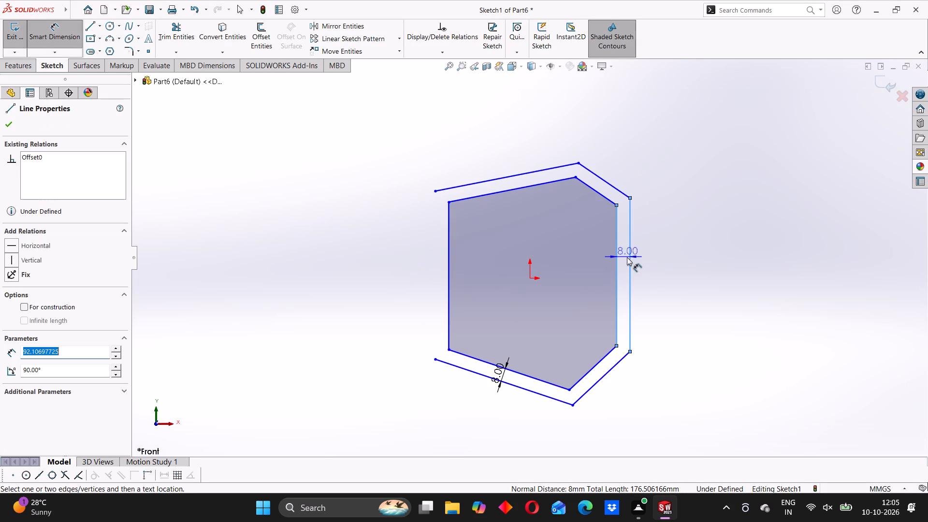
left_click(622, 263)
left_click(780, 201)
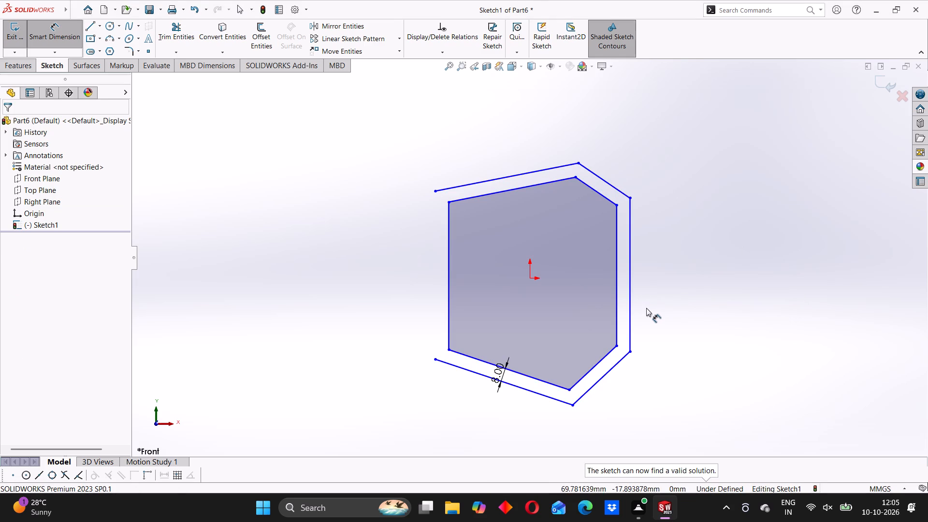
Delete all sketch geometry, including both six-sided outlines and the gap dimension.
scroll(502, 334, "up", 4)
scroll(507, 290, "down", 2)
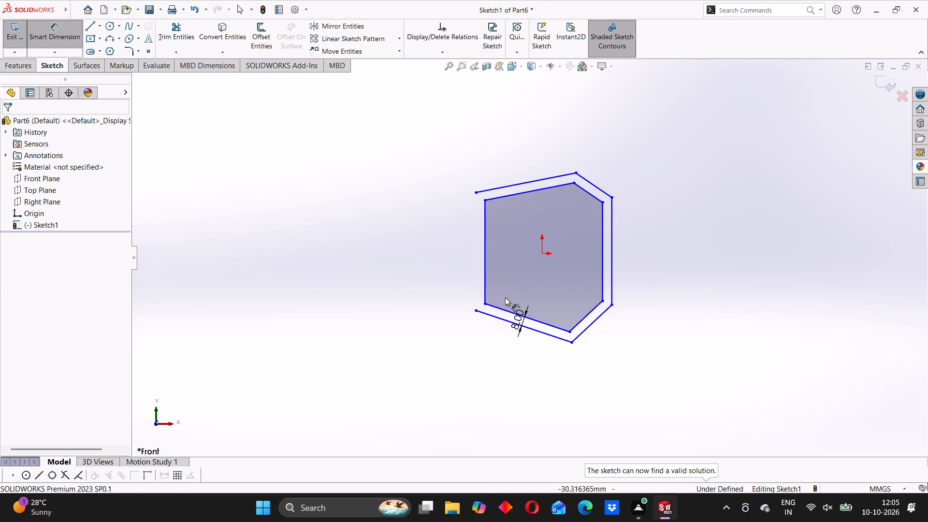
left_click_drag(403, 140, 677, 274)
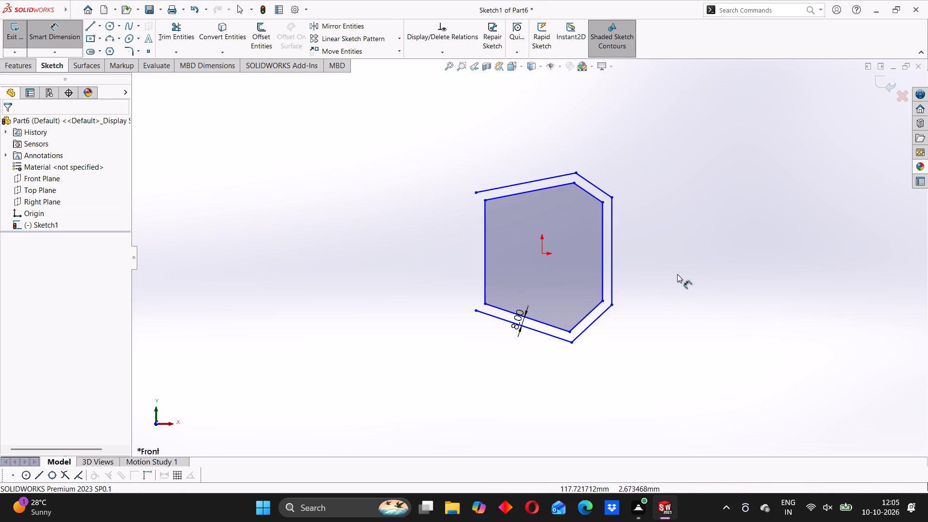
left_click_drag(677, 274, 656, 319)
left_click(45, 32)
left_click_drag(395, 141, 696, 362)
key("Delete")
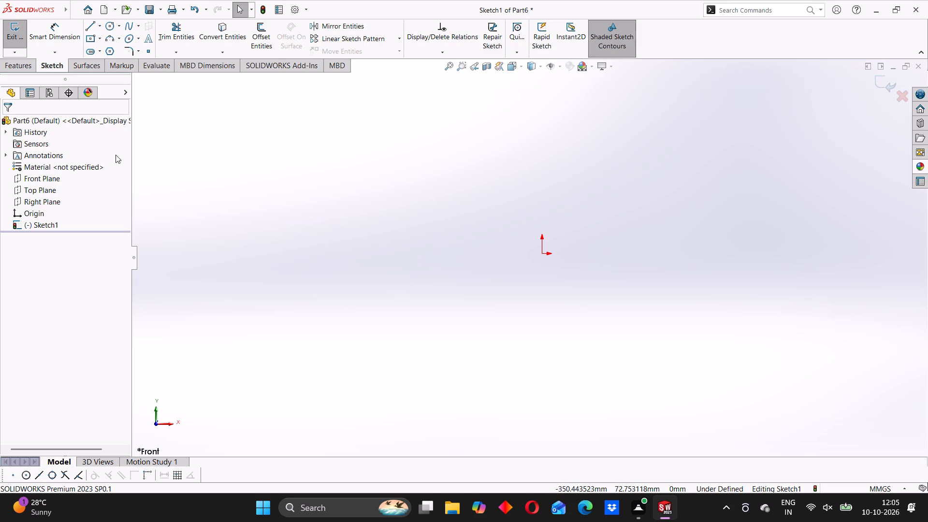
Sketch a center rectangle about 143 by 157 mm beside the origin, with a narrow one about 22 by 98 mm inside its left half.
left_click(100, 39)
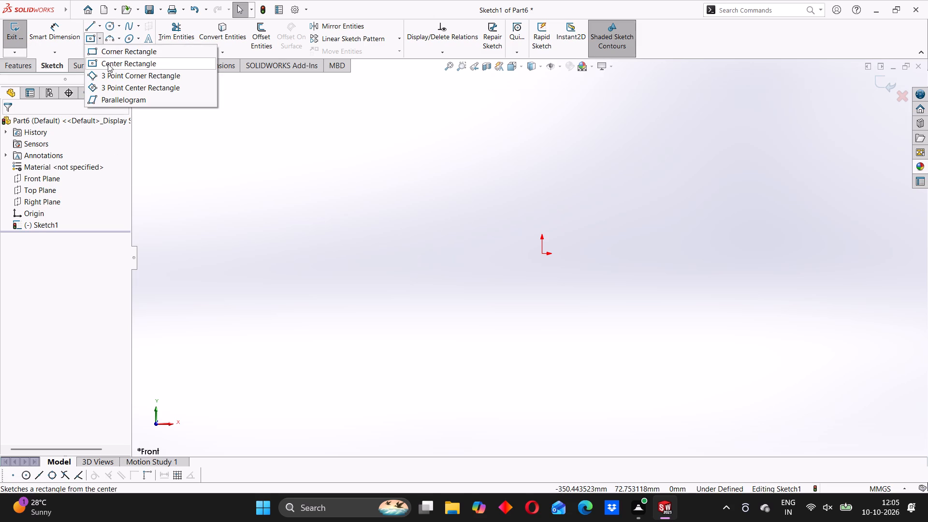
left_click(108, 64)
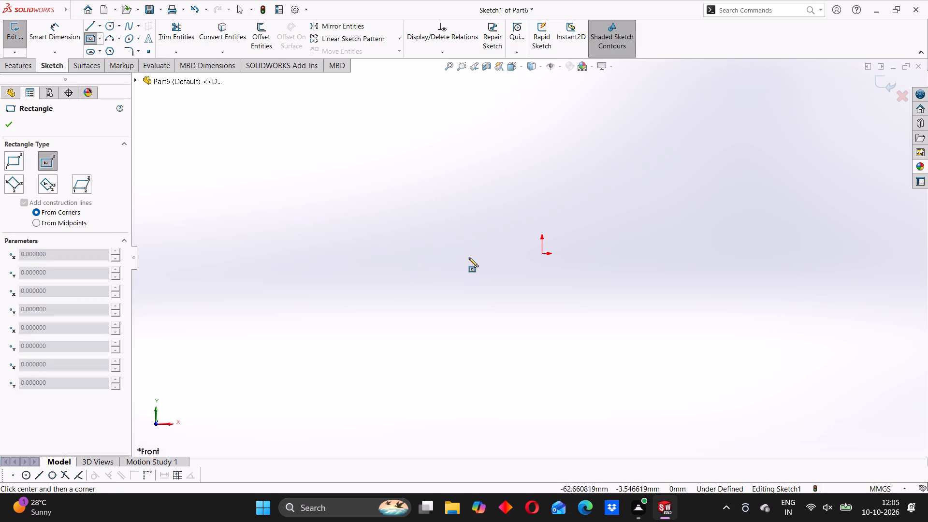
left_click(442, 253)
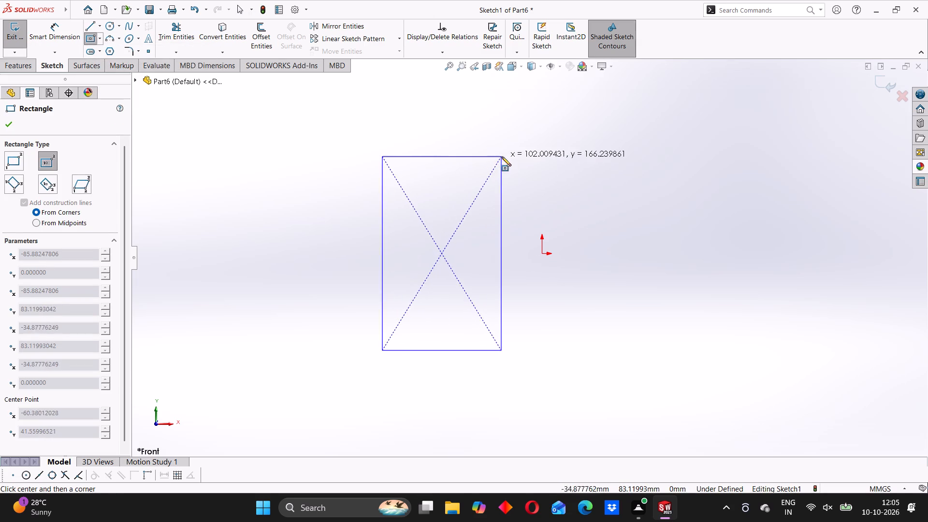
left_click(525, 162)
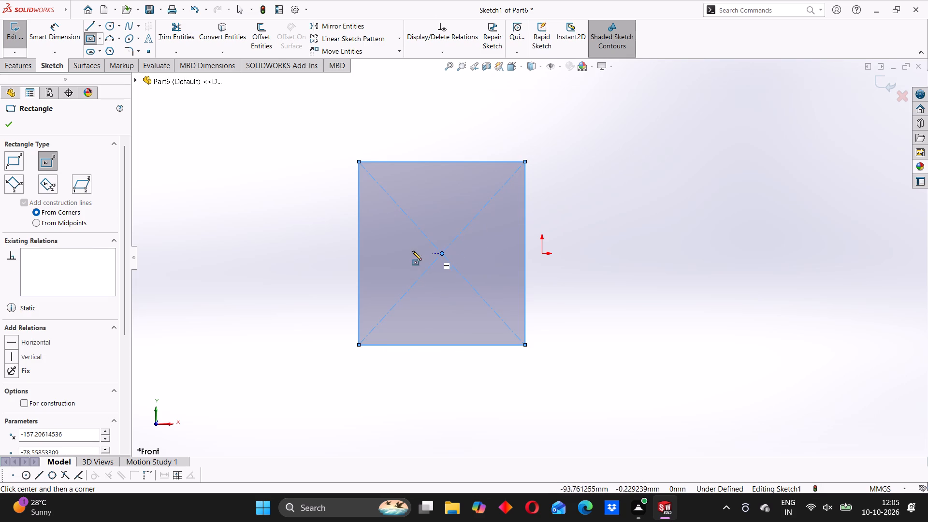
left_click(397, 254)
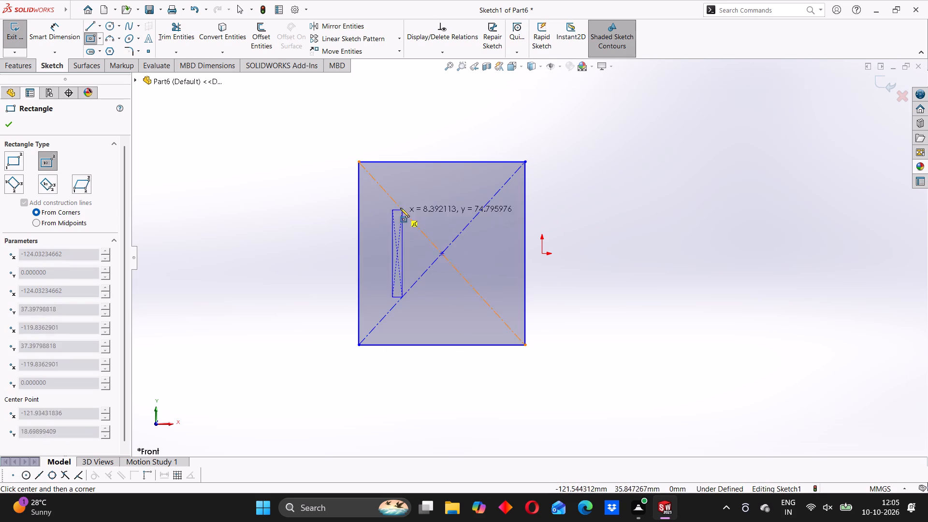
left_click(410, 196)
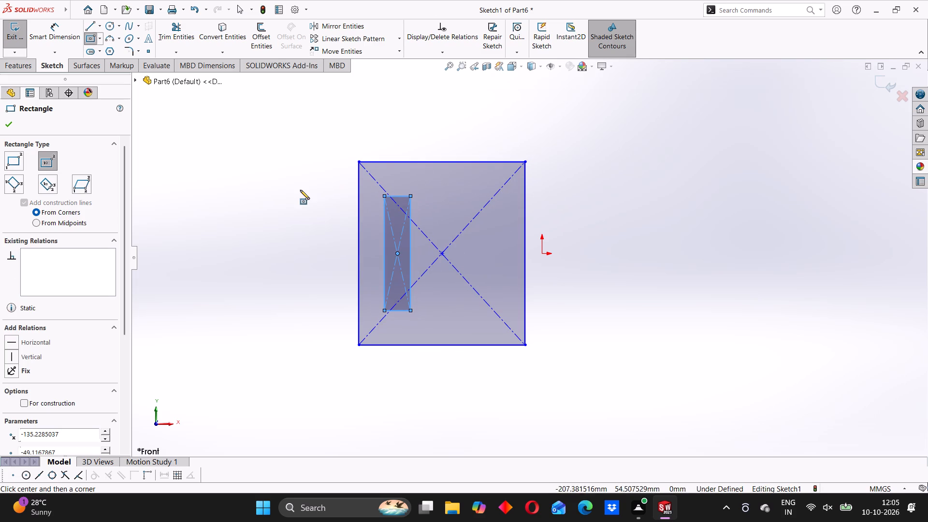
Dimension the gap between the left sides of the outer and inner rectangles as 4 mm.
left_click(60, 33)
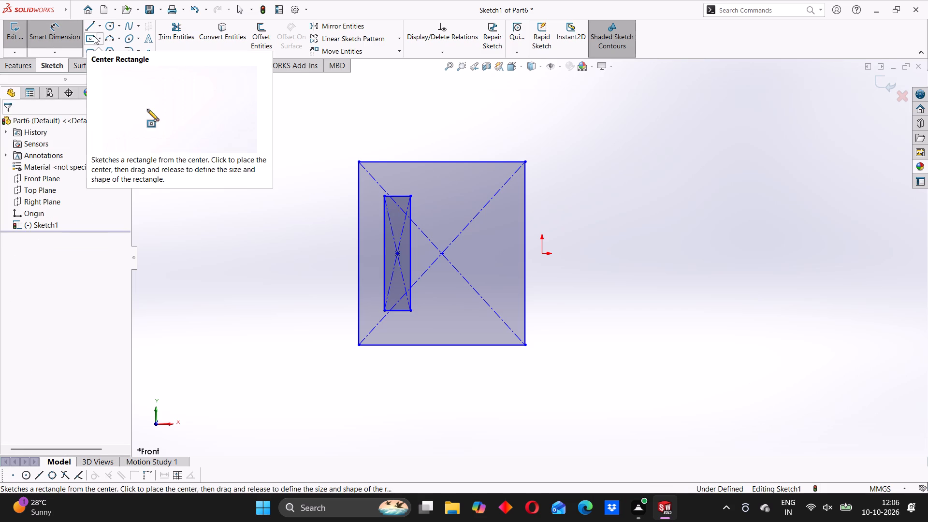
left_click(52, 33)
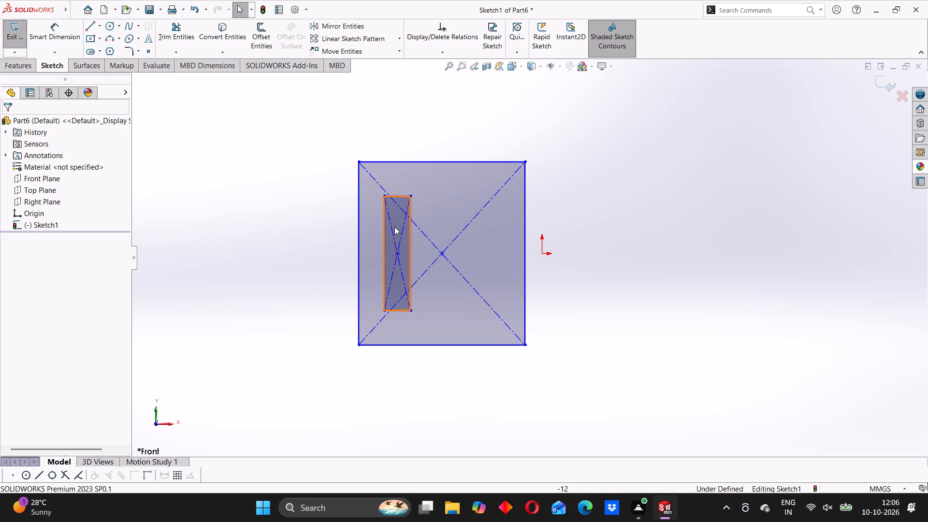
left_click(61, 34)
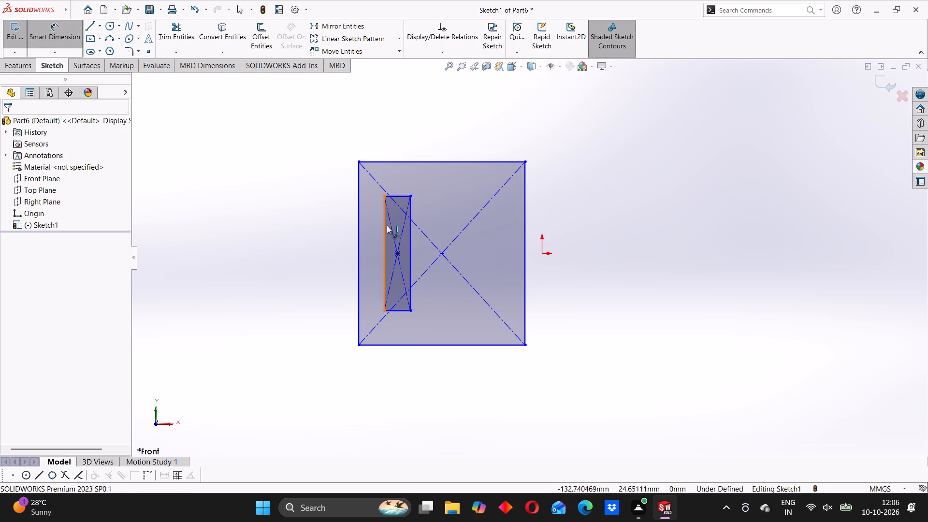
left_click(386, 225)
left_click_drag(357, 217, 359, 206)
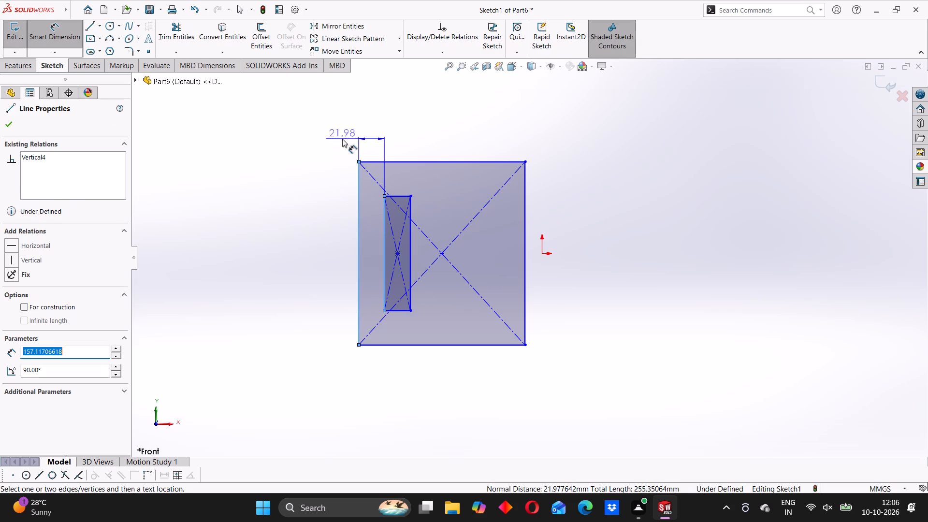
left_click(342, 139)
key("4")
key("Return")
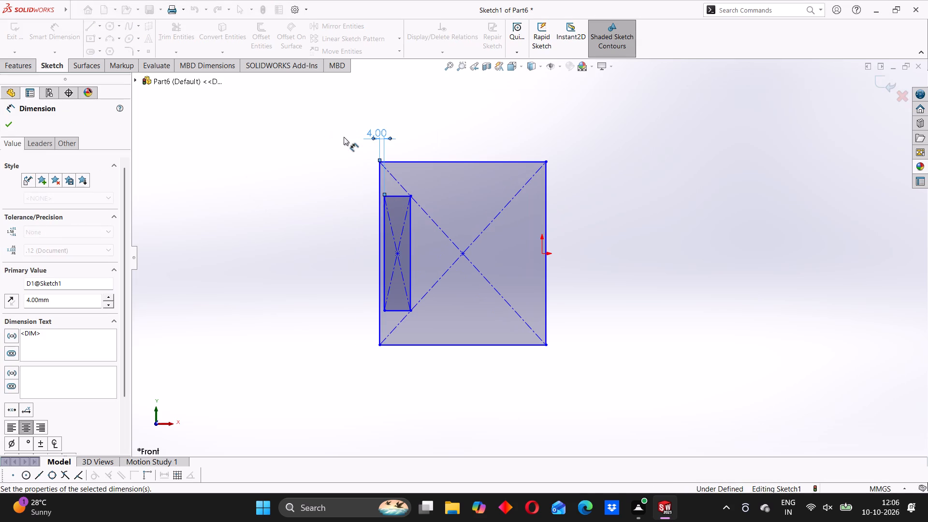
left_click_drag(349, 153, 351, 160)
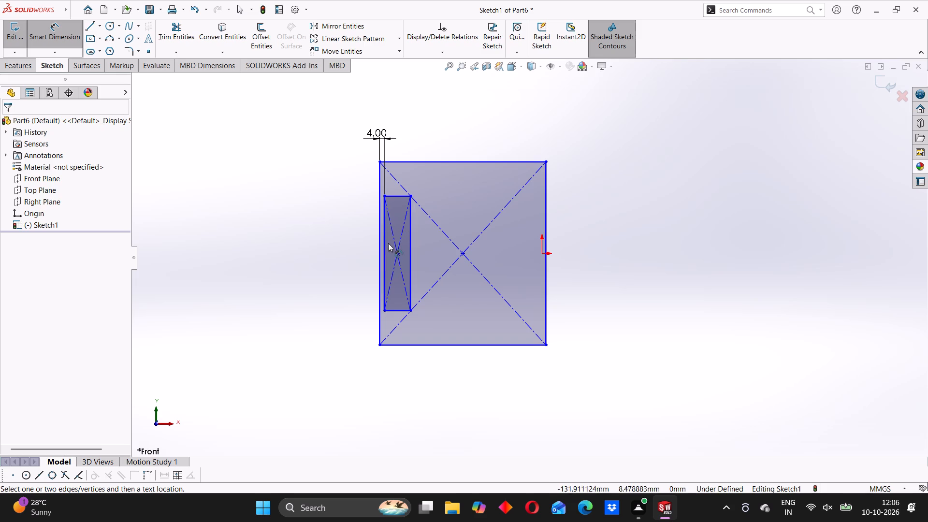
Set the height of the small inner rectangle to 50 mm with a dimension on its left side.
left_click_drag(387, 247, 381, 248)
left_click(349, 247)
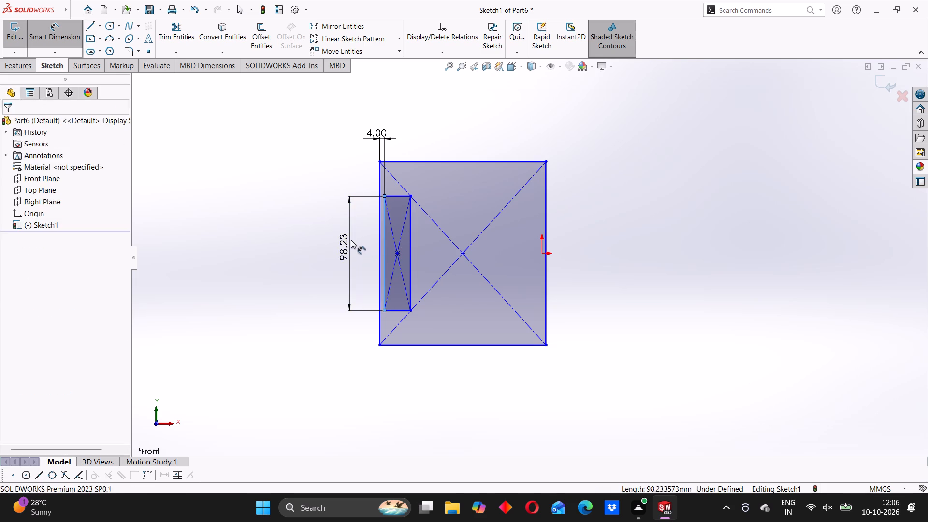
key("5")
key("0")
key("Return")
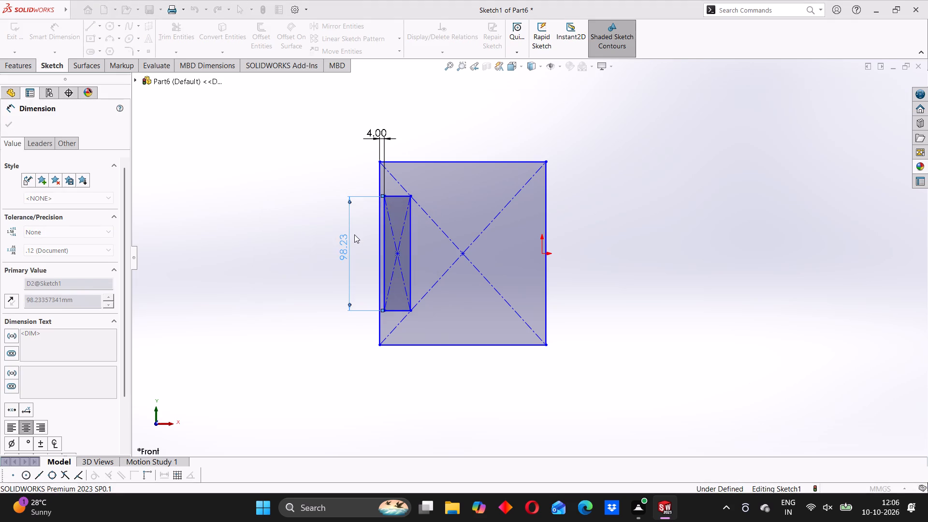
left_click(287, 220)
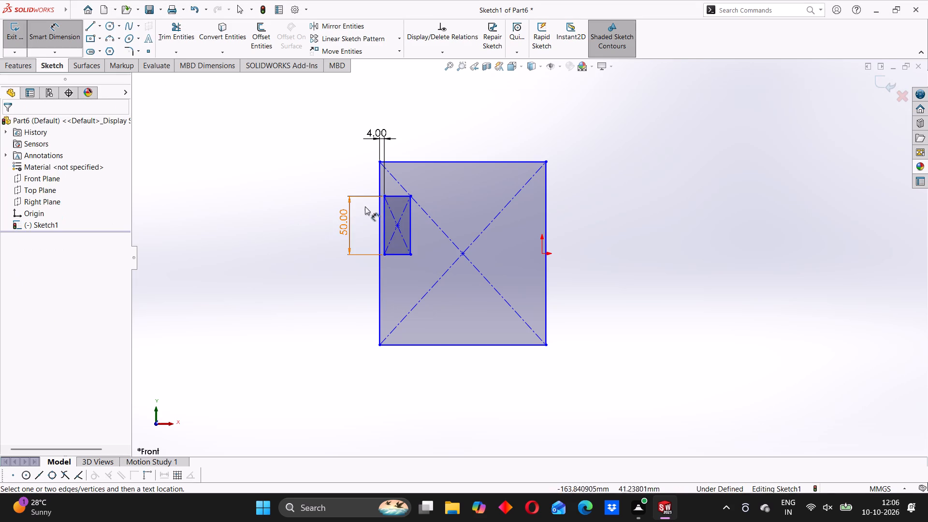
Add a Horizontal relation between the small rectangle's center point and the origin.
left_click(34, 39)
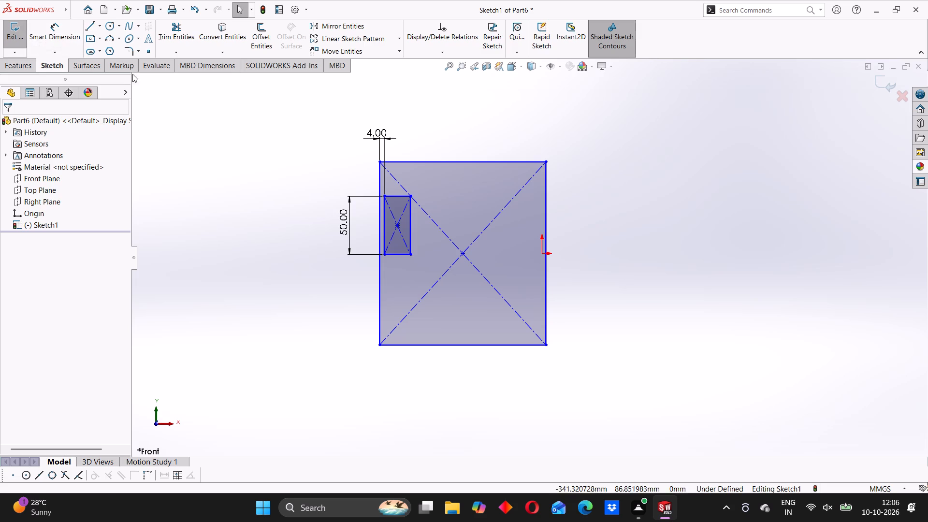
left_click(395, 226)
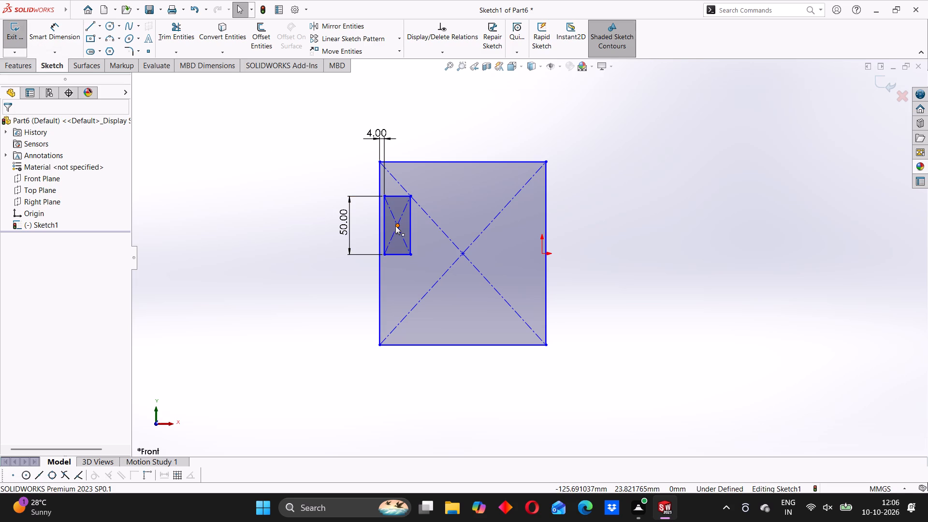
left_click(542, 252, "ctrl")
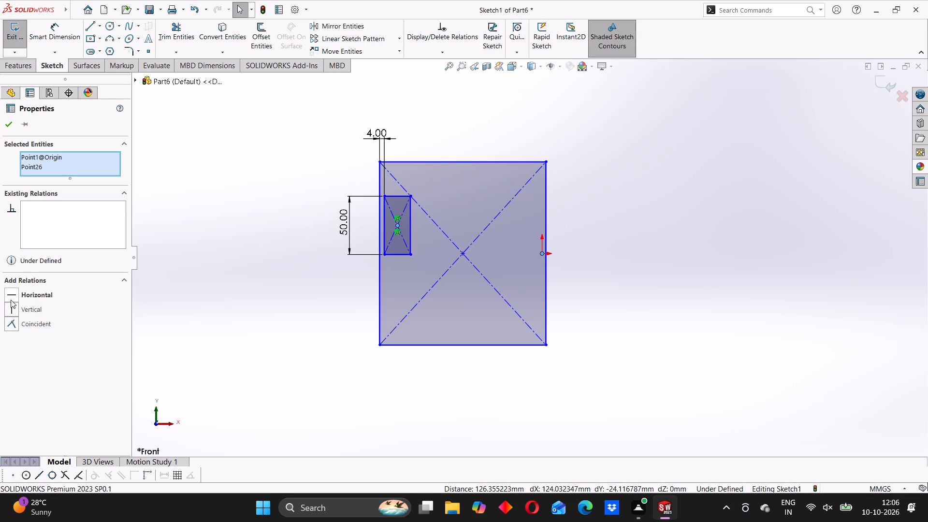
left_click(12, 294)
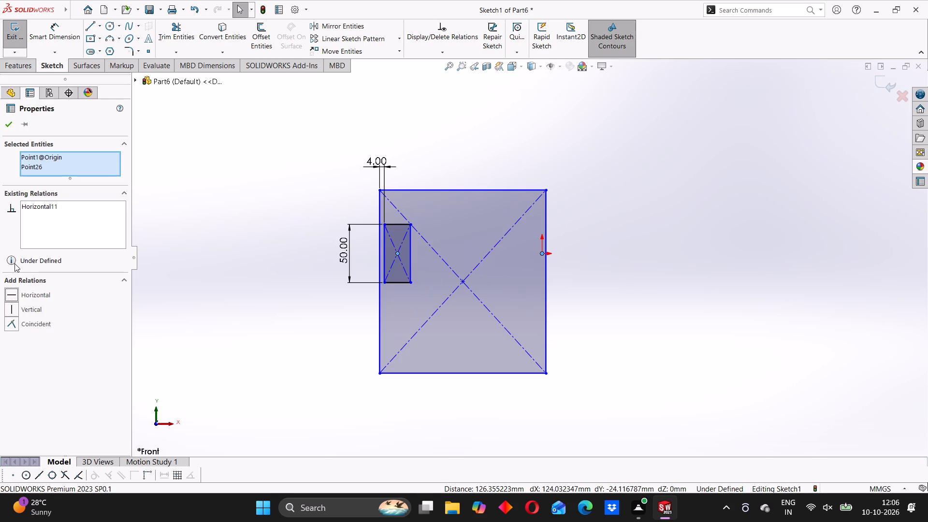
left_click(3, 123)
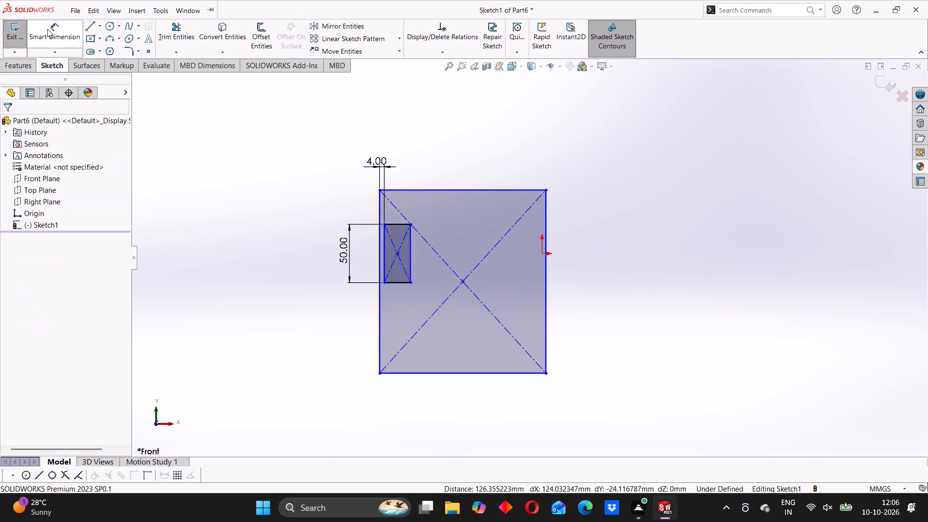
Dimension the gap between the top edges of the inner and outer rectangles as 15 mm.
left_click(47, 29)
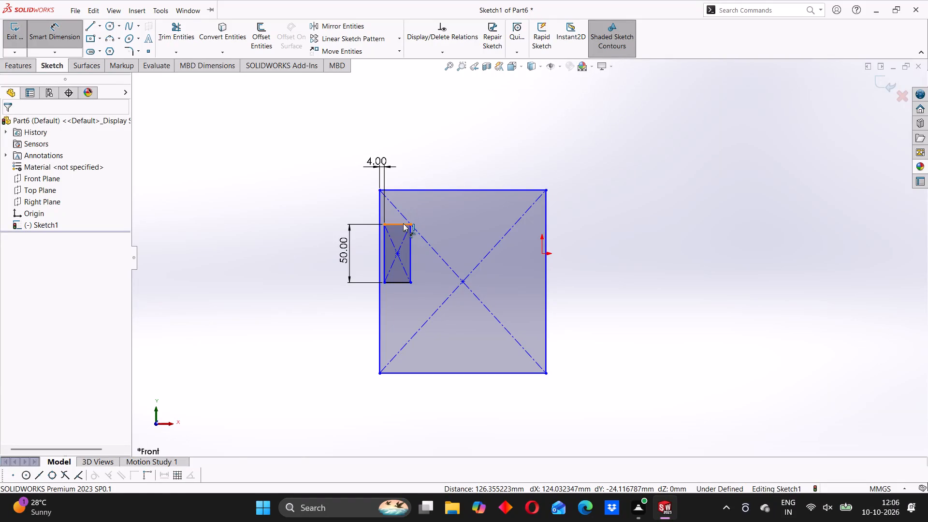
left_click(403, 223)
left_click(397, 192)
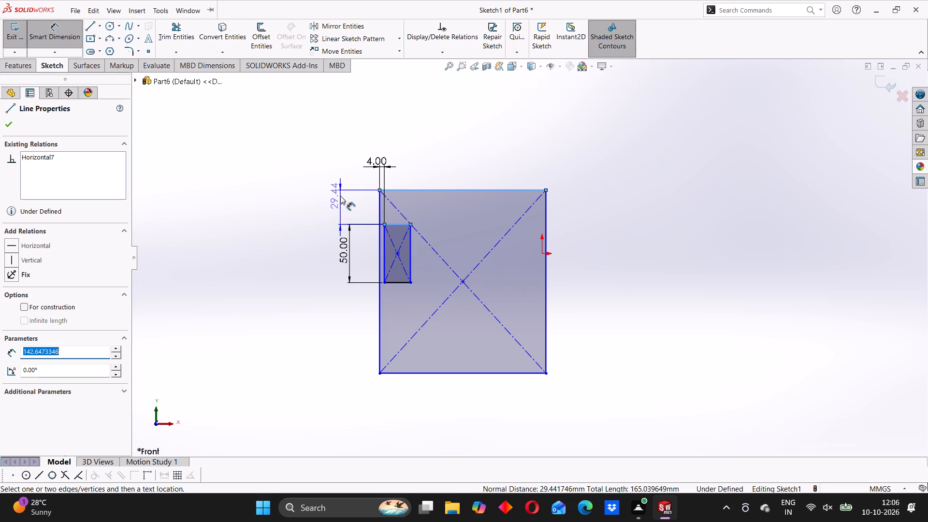
left_click(340, 196)
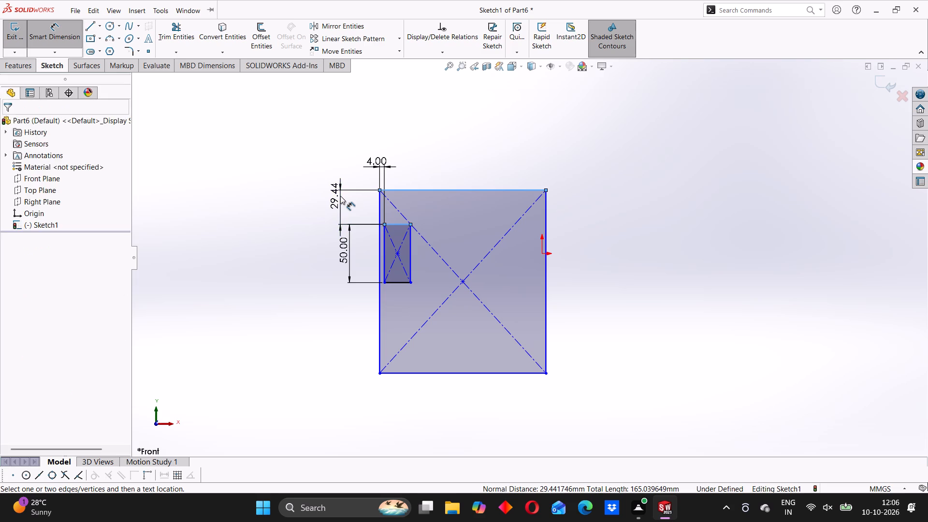
type("15")
key("Return")
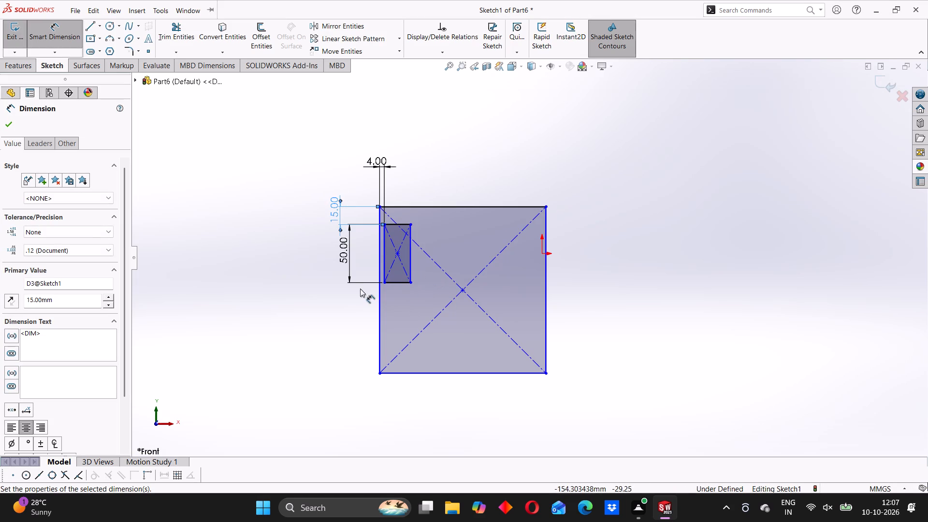
Dimension the height of the outer rectangle on its left side as 50 mm.
left_click(381, 302)
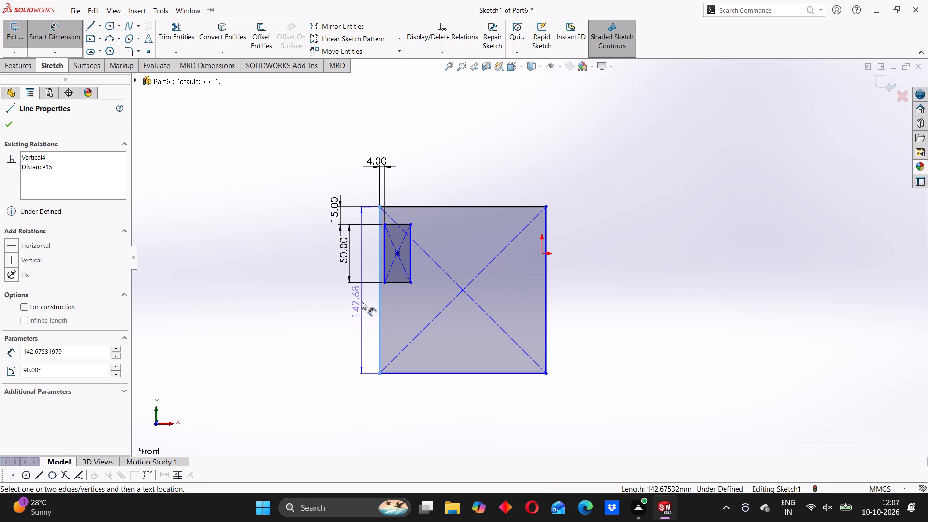
left_click(353, 300)
type("50")
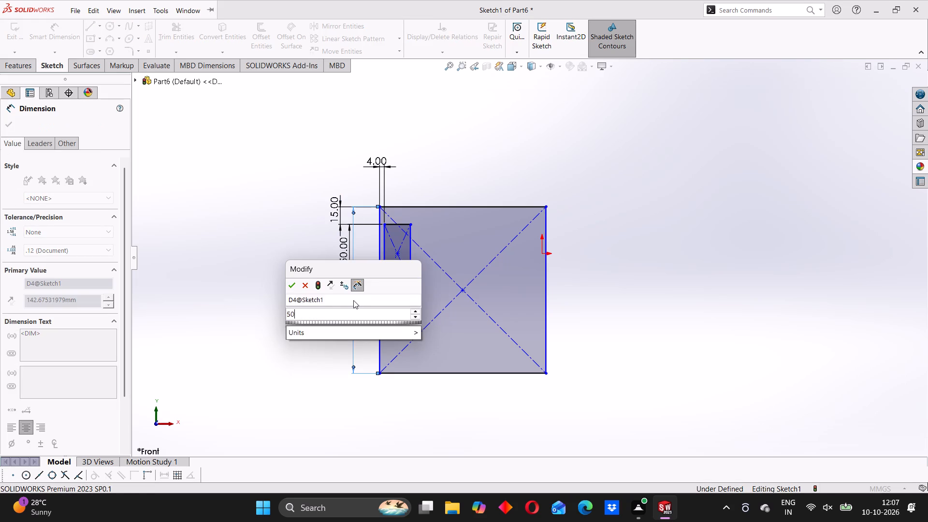
key("Return")
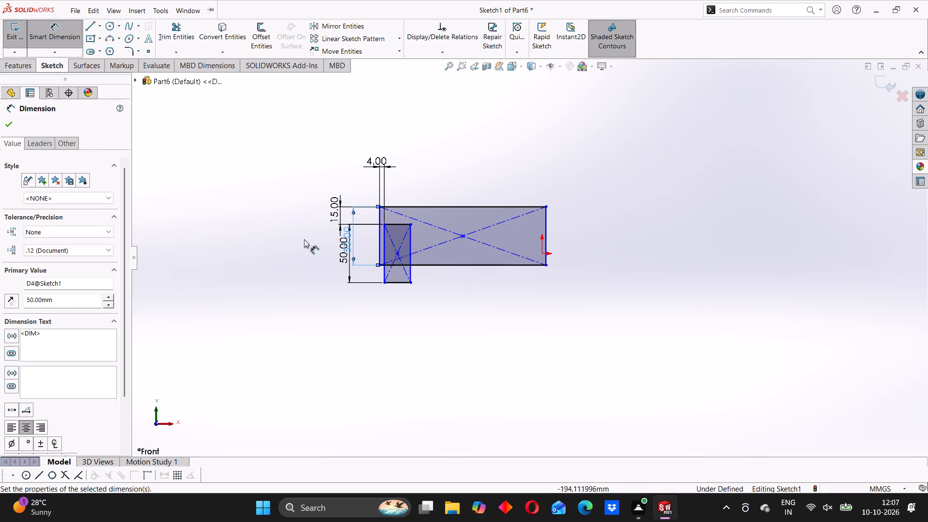
Set the outer rectangle's height dimension to 80 mm.
scroll(347, 249, "down", 4)
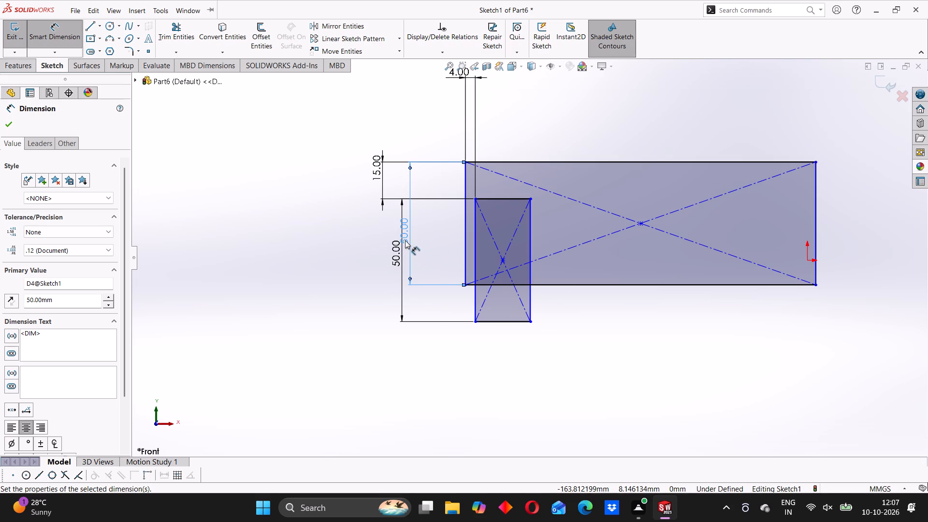
left_click(405, 240)
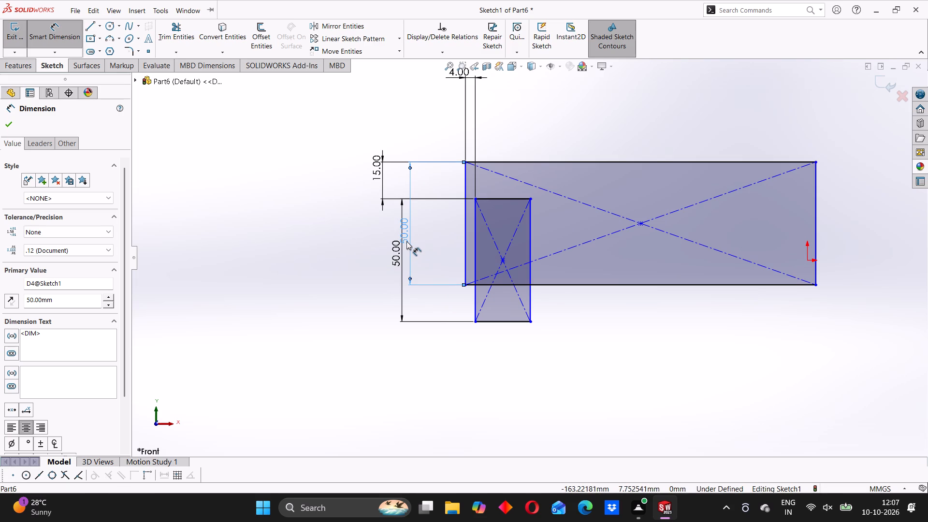
double_click(405, 234)
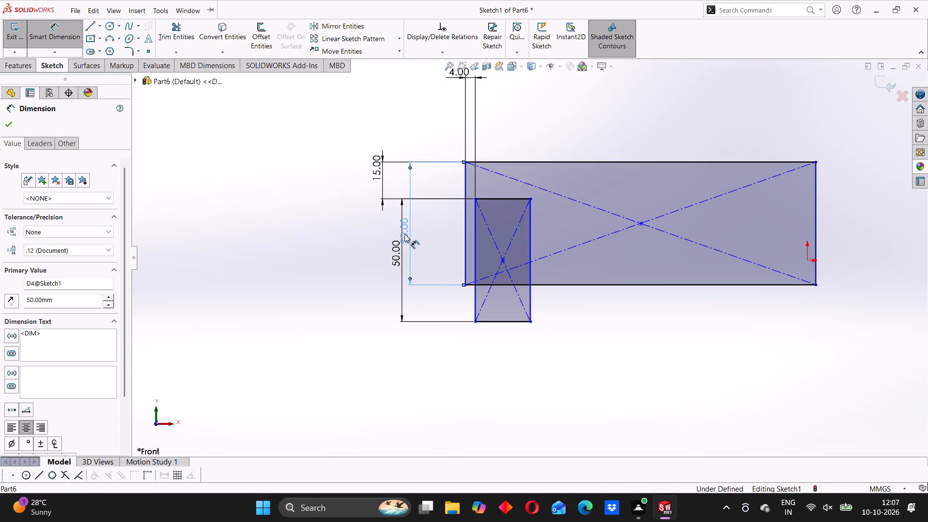
type("80")
key("Return")
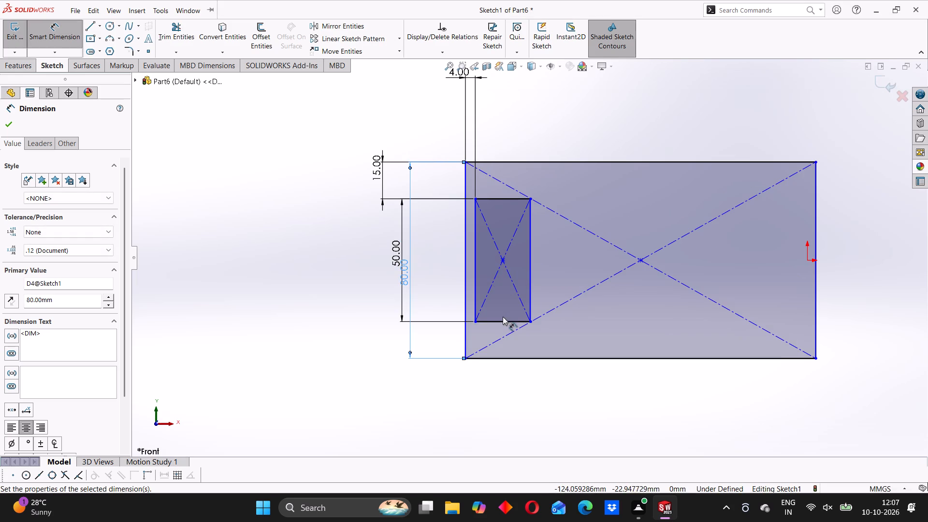
Add a driven dimension for the gap between the bottom edges of the inner and outer rectangles.
left_click(503, 319)
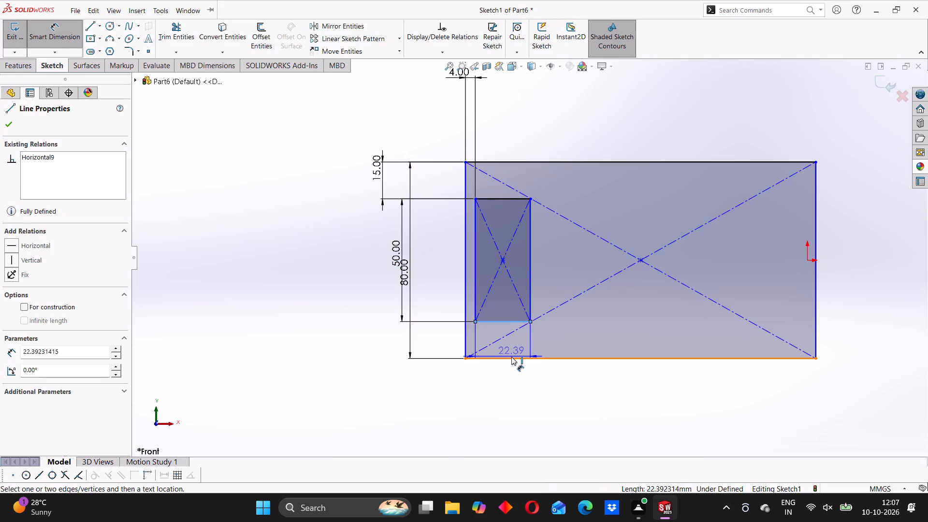
left_click(511, 360)
left_click(338, 340)
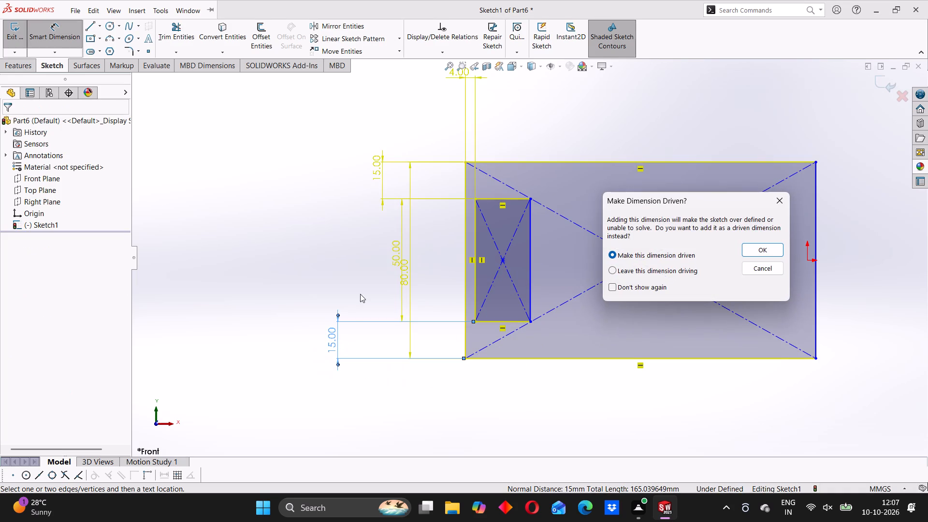
left_click(759, 246)
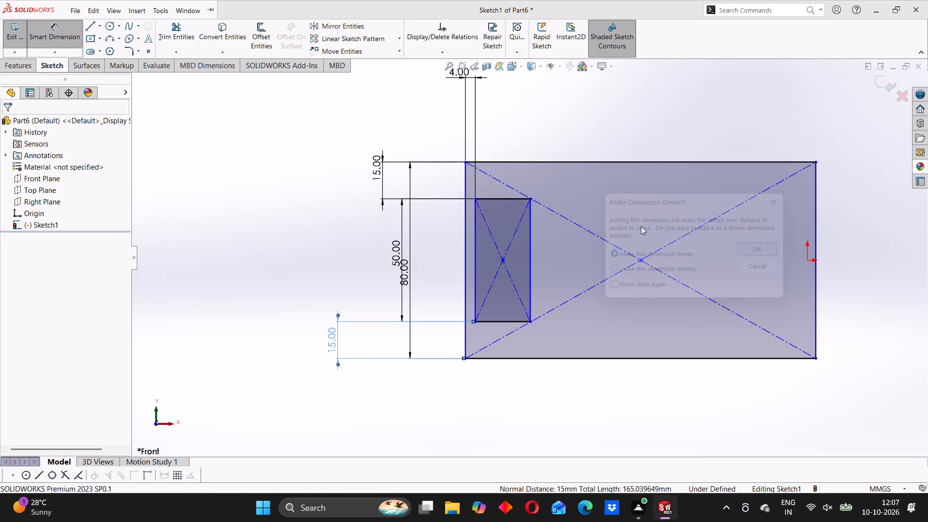
Dimension the width of the small inner rectangle on its top edge as 10 mm.
scroll(471, 266, "up", 2)
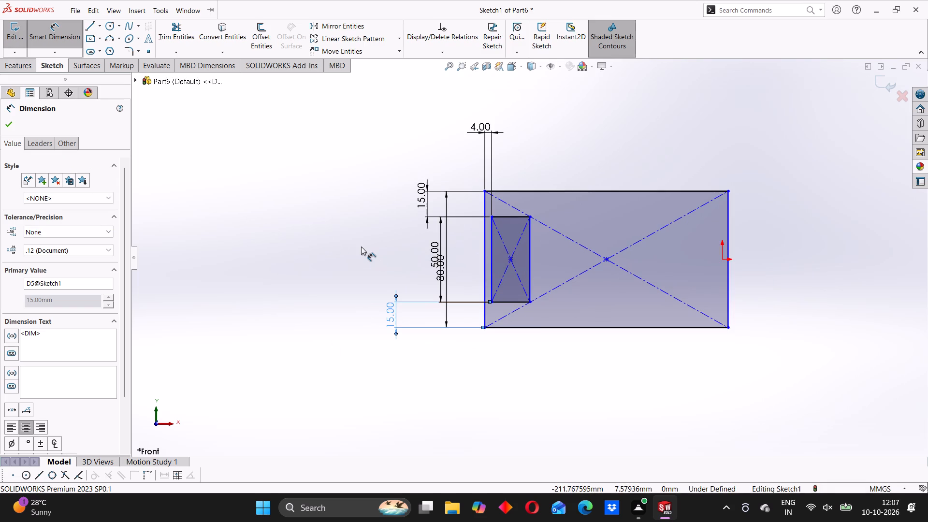
left_click(508, 214)
left_click(507, 217)
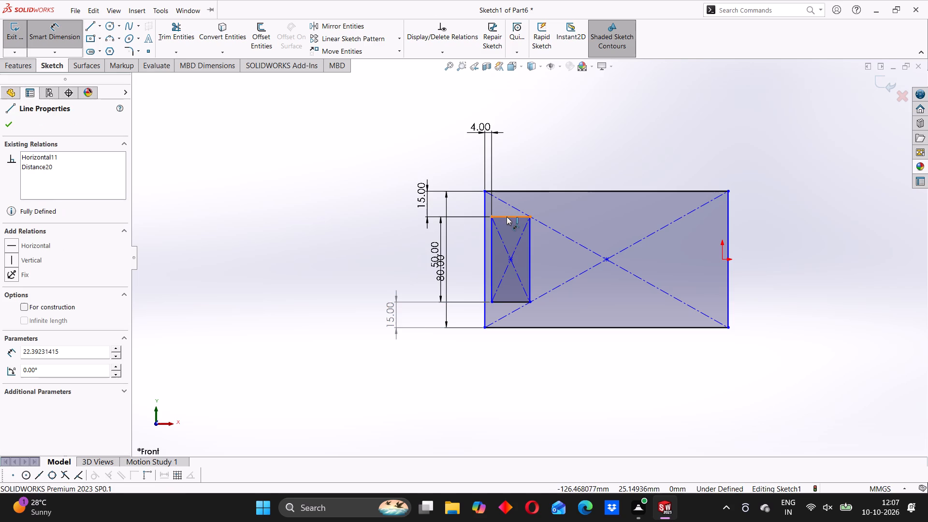
left_click(510, 152)
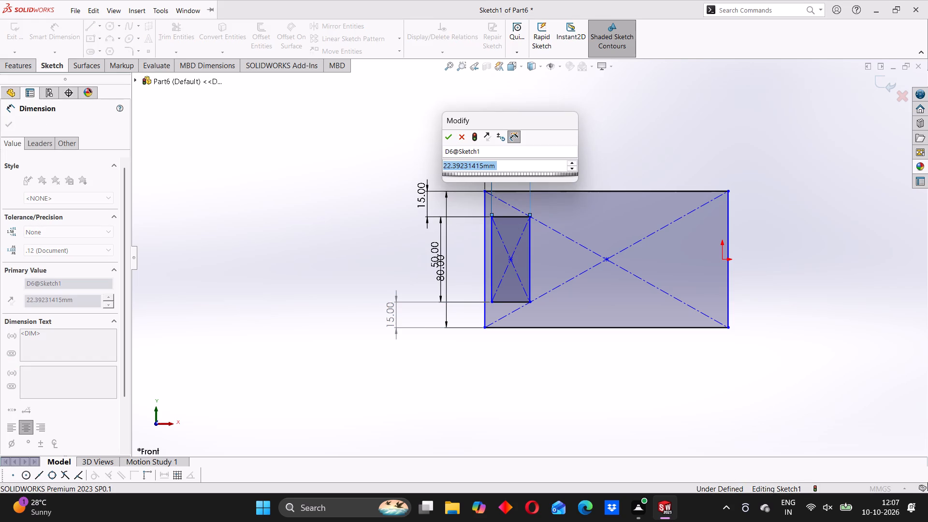
type("10")
key("Return")
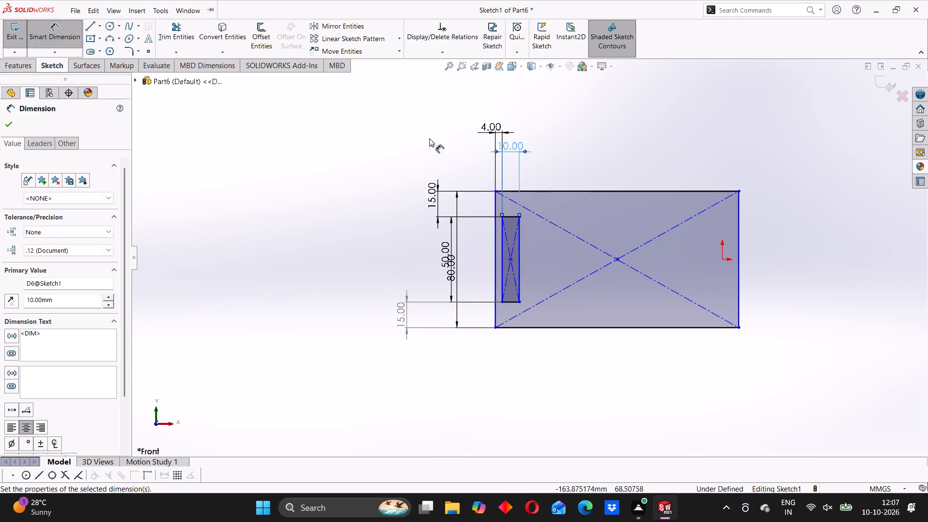
left_click(433, 164)
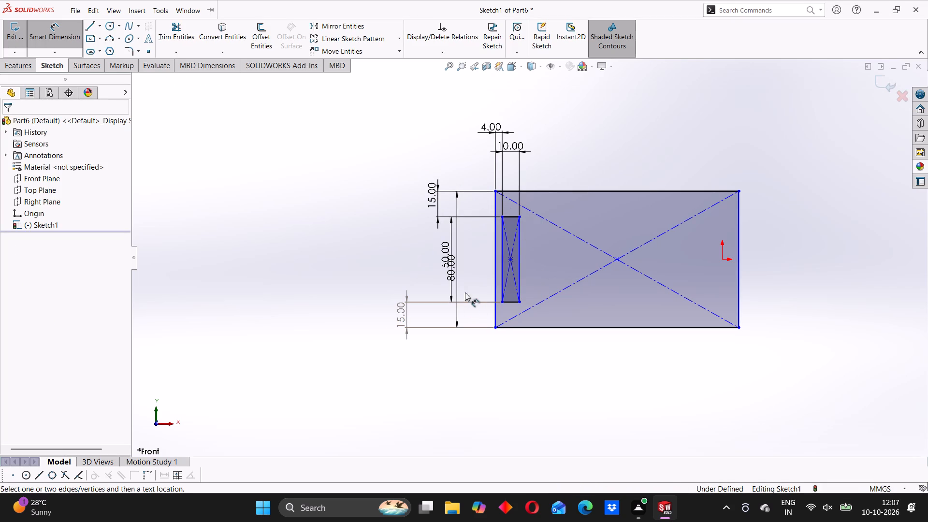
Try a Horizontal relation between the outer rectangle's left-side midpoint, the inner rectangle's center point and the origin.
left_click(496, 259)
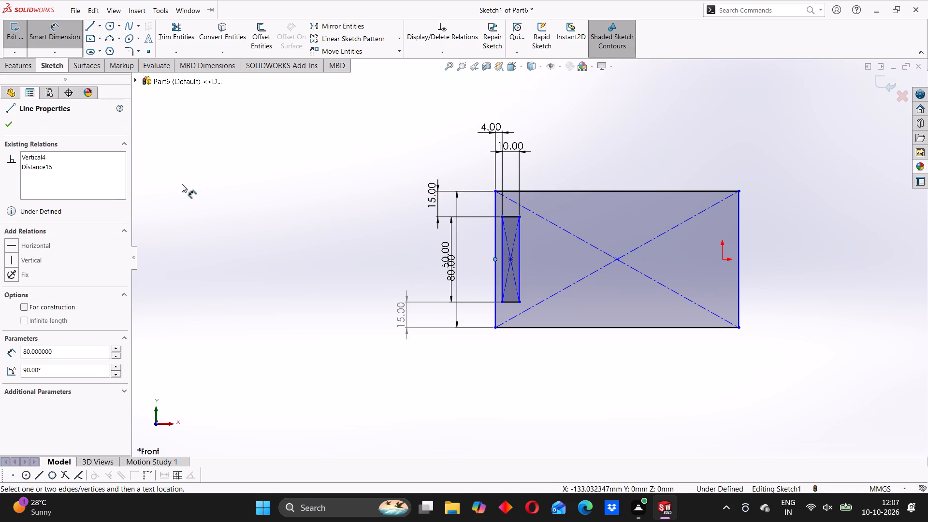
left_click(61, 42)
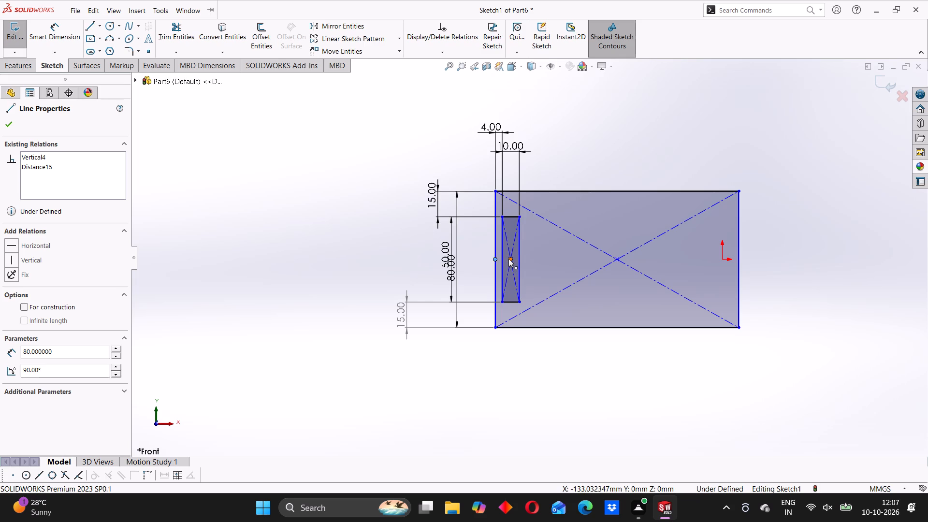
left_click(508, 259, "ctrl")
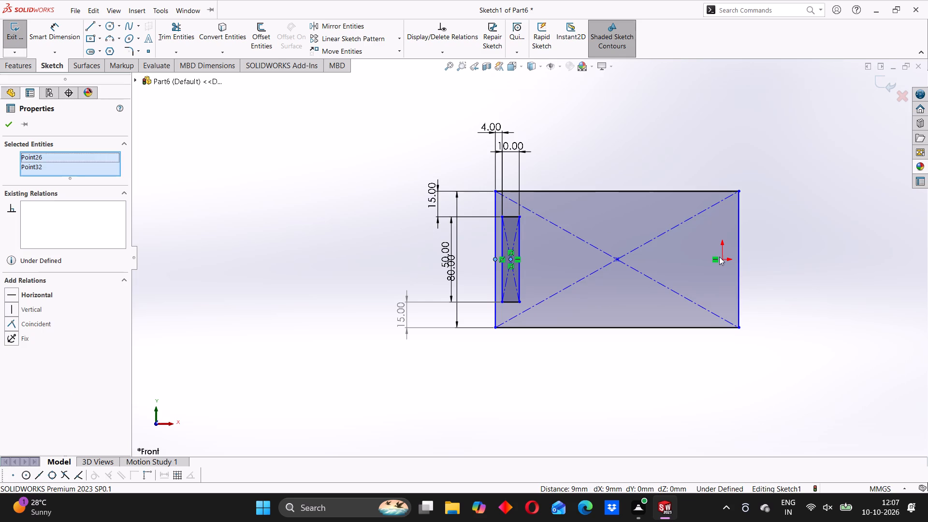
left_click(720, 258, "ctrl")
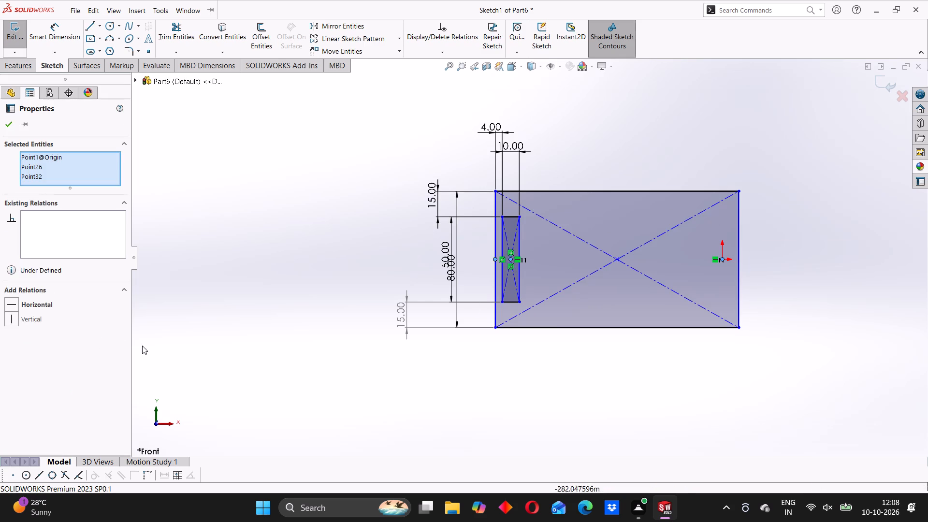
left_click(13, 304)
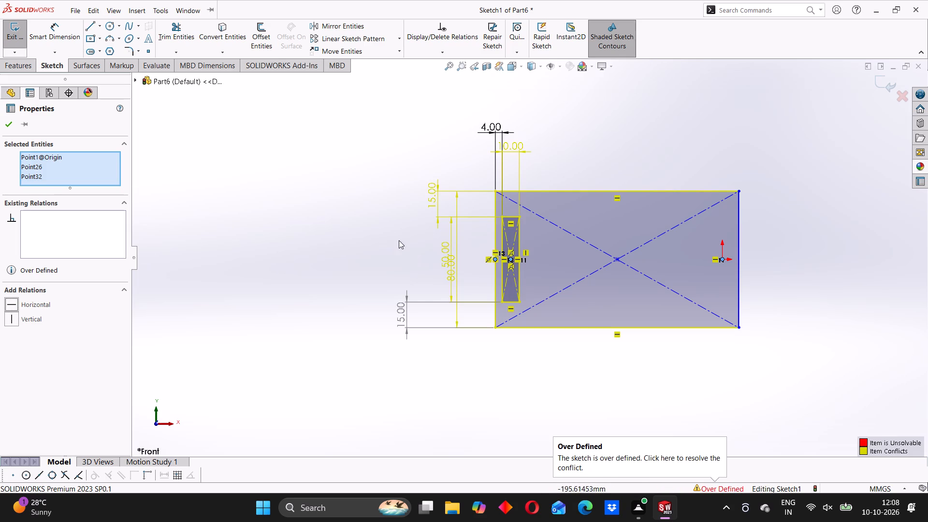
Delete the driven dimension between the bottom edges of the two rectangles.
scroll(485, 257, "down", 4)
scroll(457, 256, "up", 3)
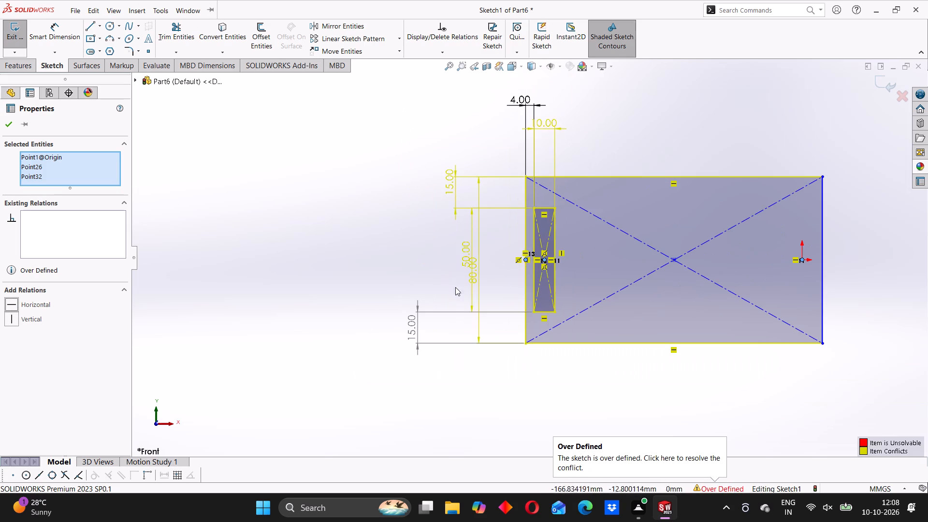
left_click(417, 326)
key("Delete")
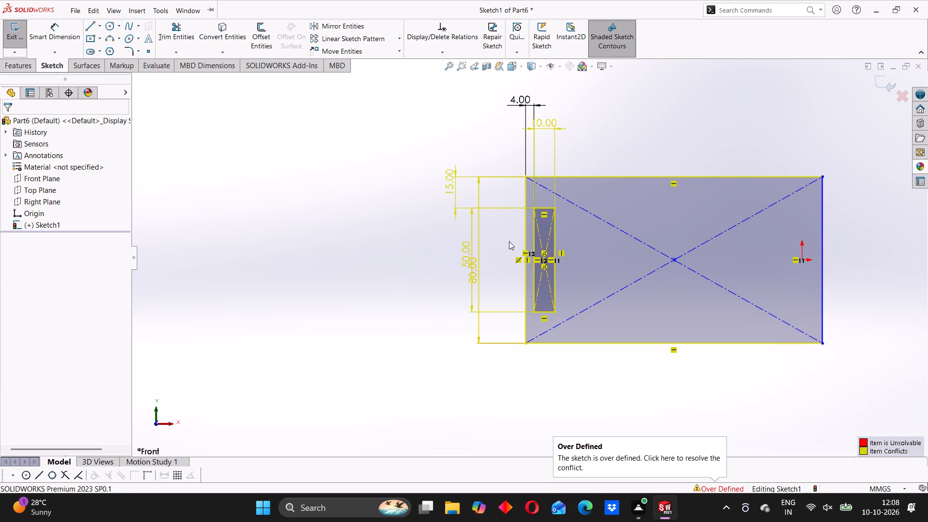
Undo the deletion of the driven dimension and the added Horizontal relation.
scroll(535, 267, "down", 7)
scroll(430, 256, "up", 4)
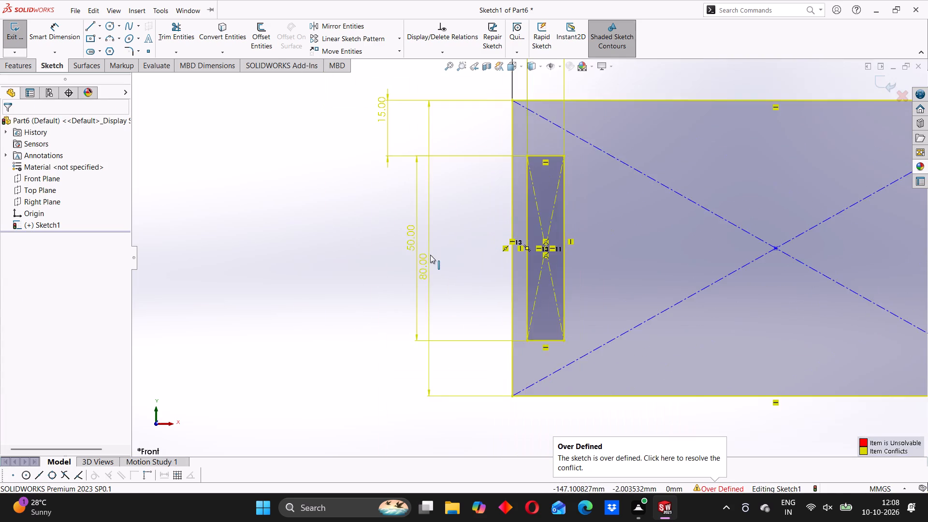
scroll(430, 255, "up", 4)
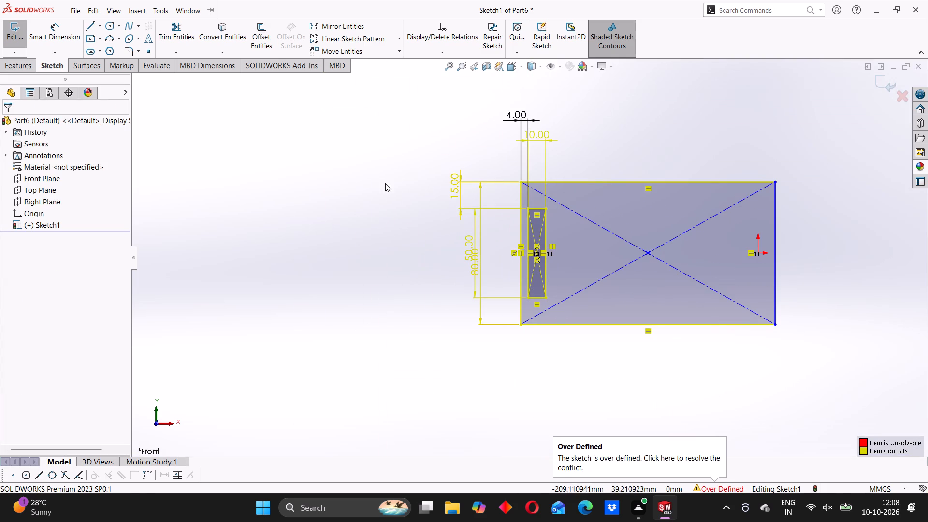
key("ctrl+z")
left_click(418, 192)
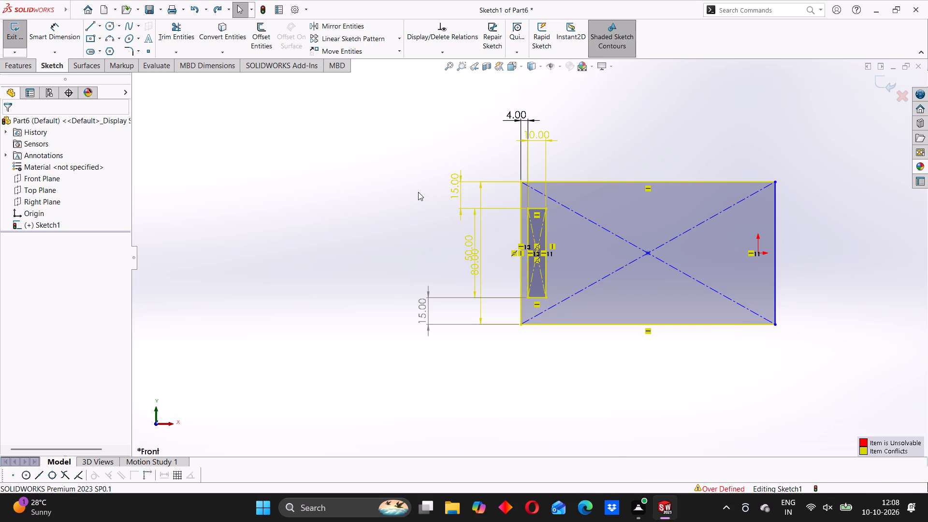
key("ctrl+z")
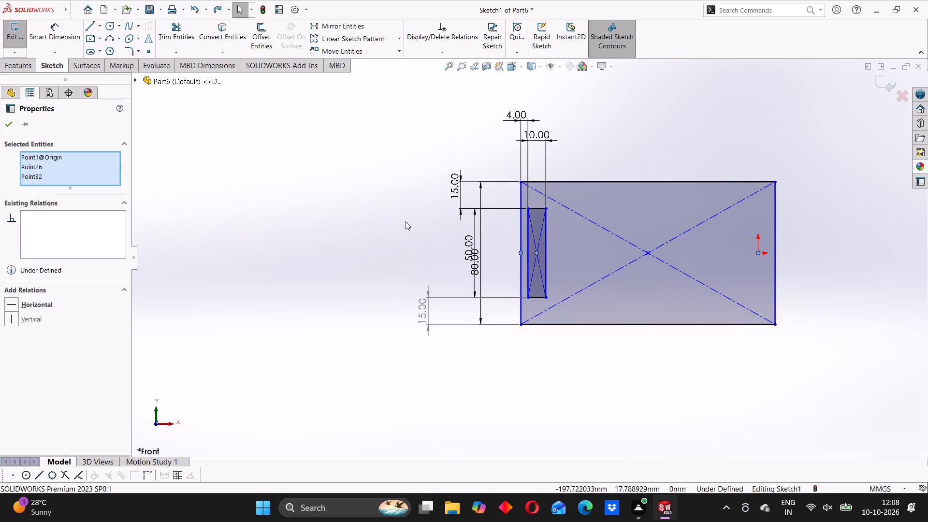
Draw a horizontal centerline about 133 mm long from the midpoint of the outer rectangle's left side to the origin.
left_click(99, 22)
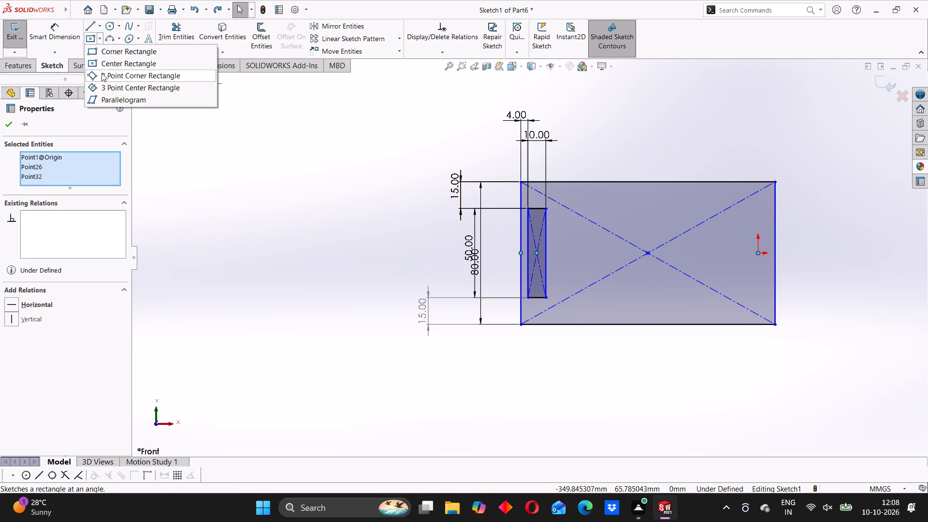
left_click(111, 52)
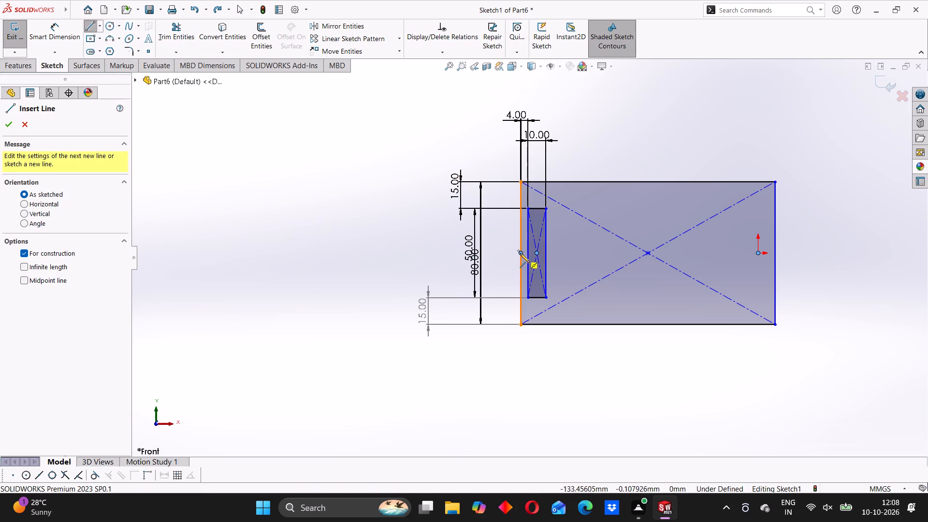
left_click(520, 253)
left_click(756, 252)
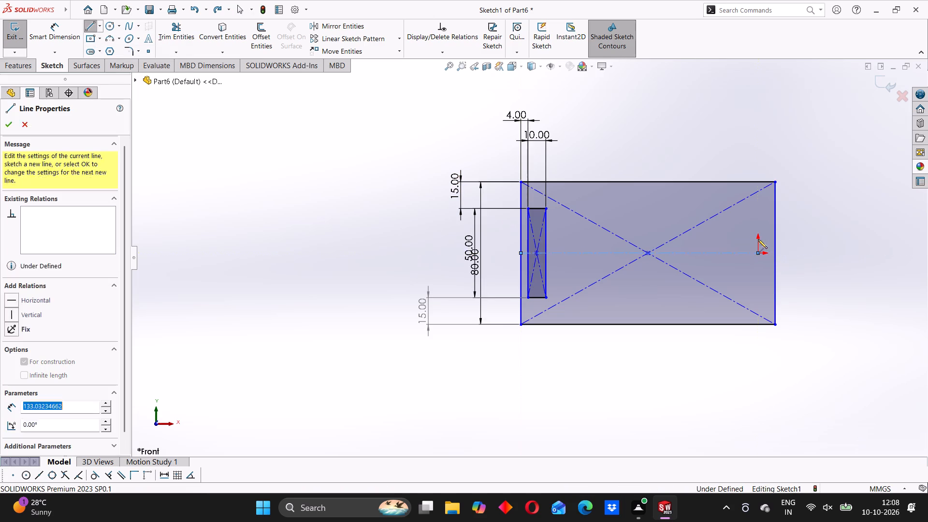
right_click(626, 130)
left_click(653, 143)
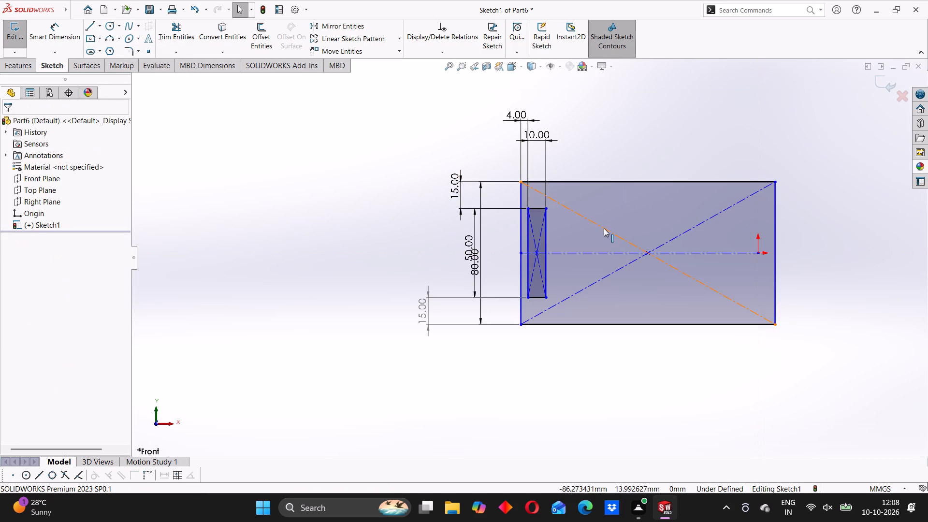
Delete both diagonal construction lines of the outer rectangle.
left_click(598, 227)
key("Delete")
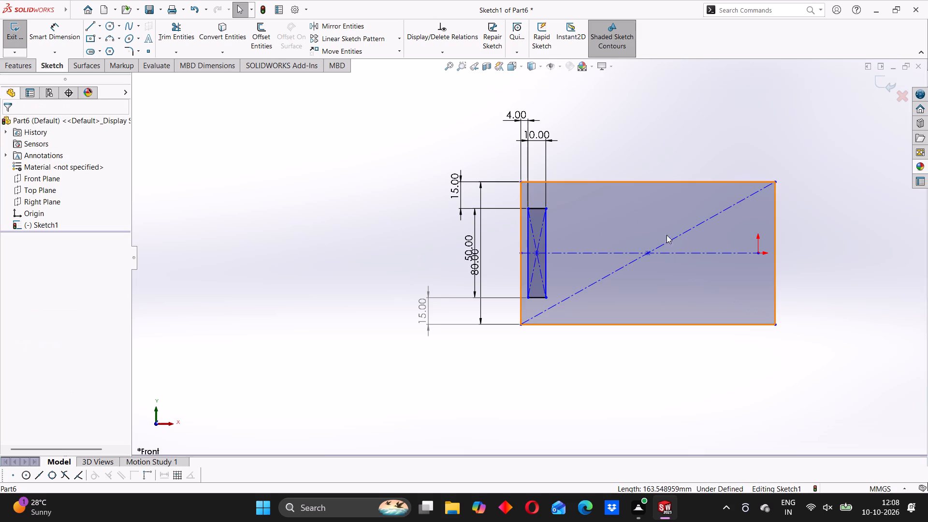
left_click(673, 239)
key("Delete")
Delete both diagonal construction lines of the small inner rectangle.
scroll(544, 255, "down", 3)
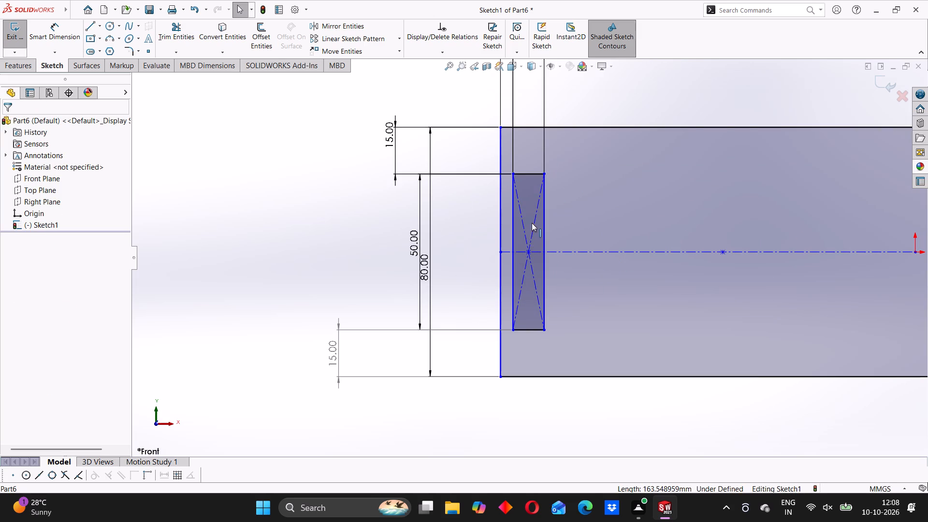
left_click(533, 222)
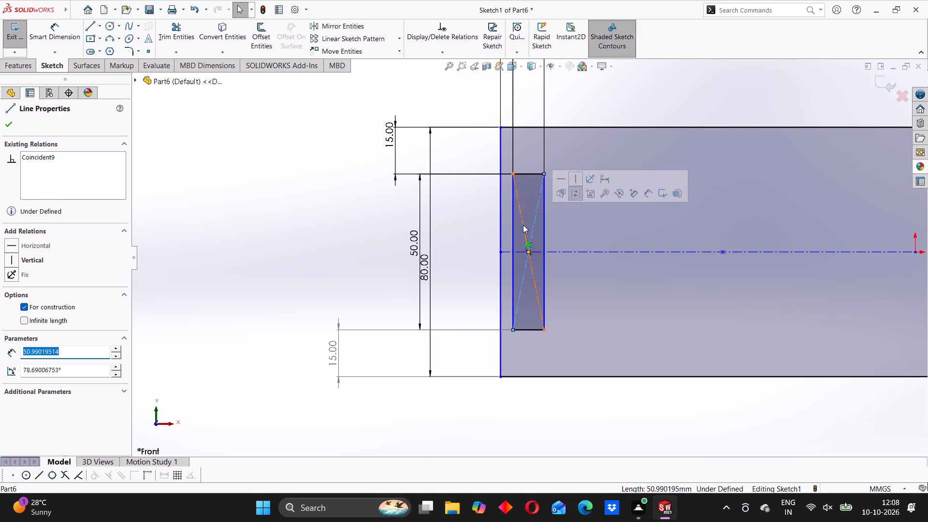
left_click(523, 225)
key("Delete")
left_click(535, 222)
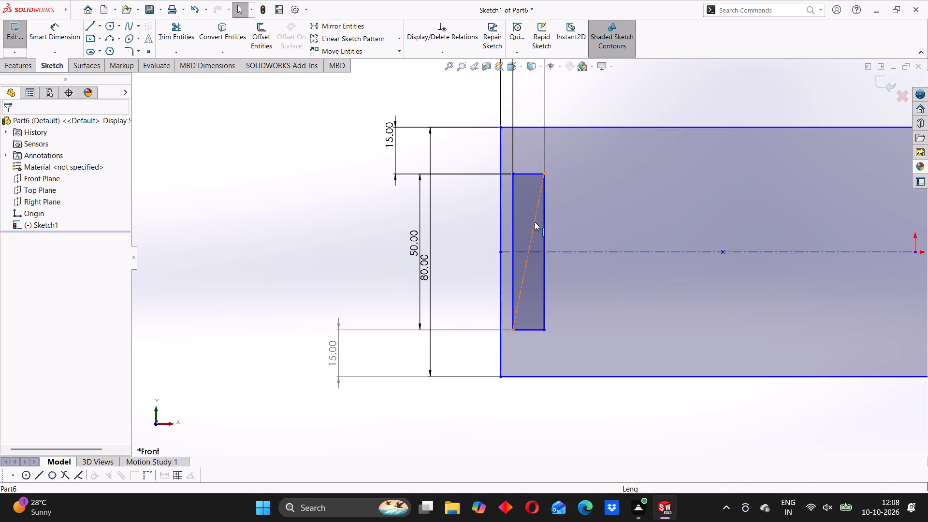
key("Delete")
scroll(531, 260, "up", 2)
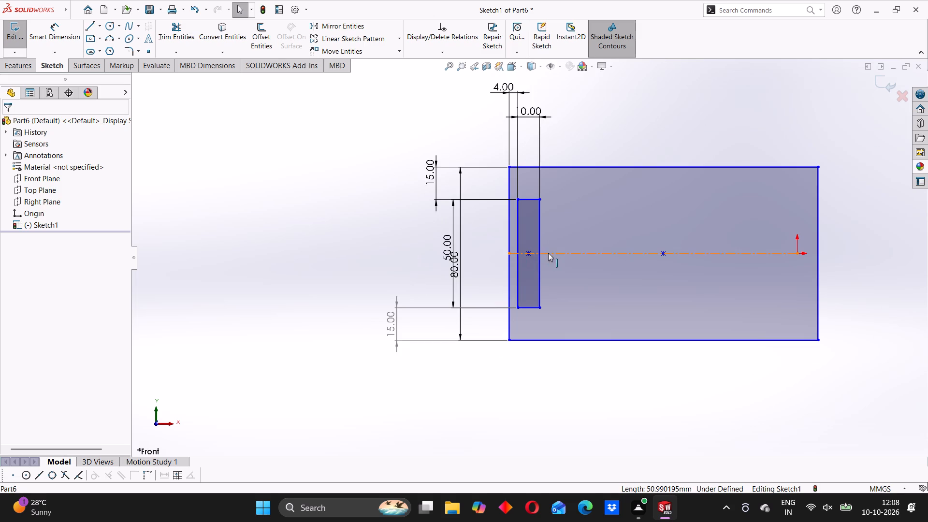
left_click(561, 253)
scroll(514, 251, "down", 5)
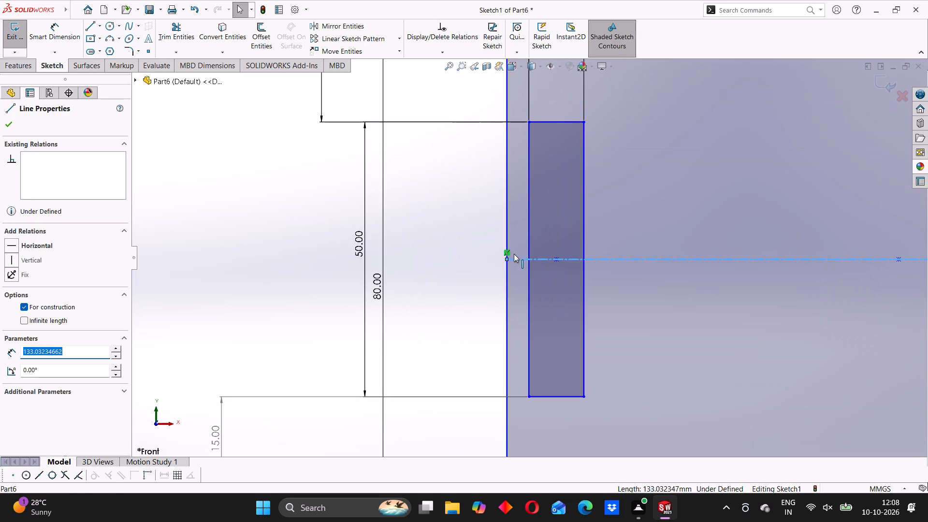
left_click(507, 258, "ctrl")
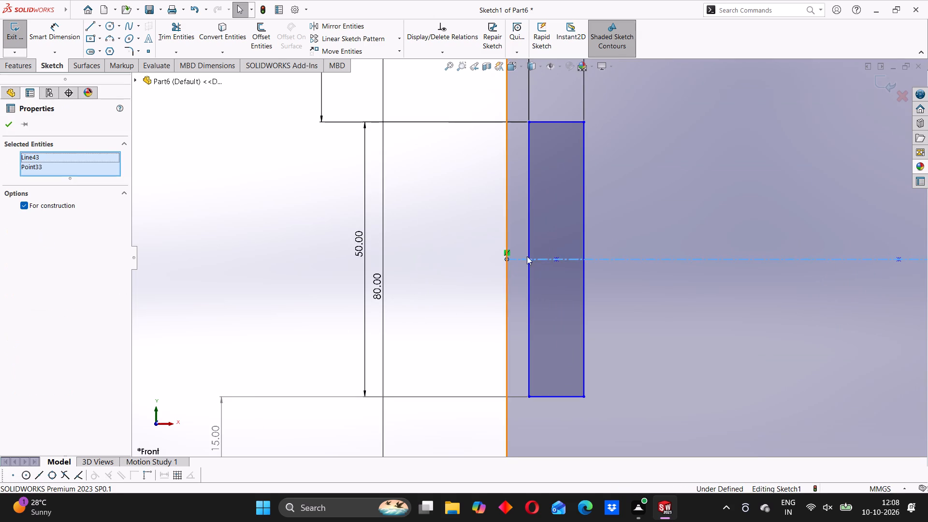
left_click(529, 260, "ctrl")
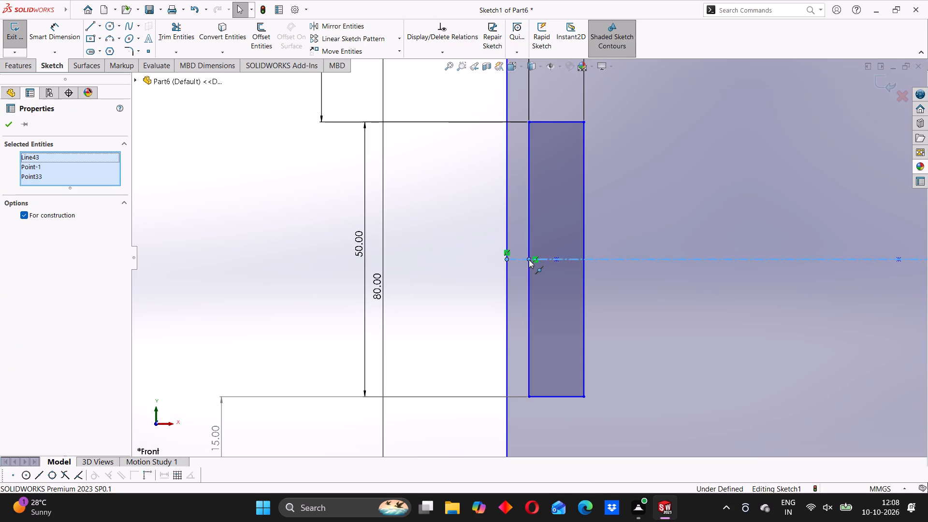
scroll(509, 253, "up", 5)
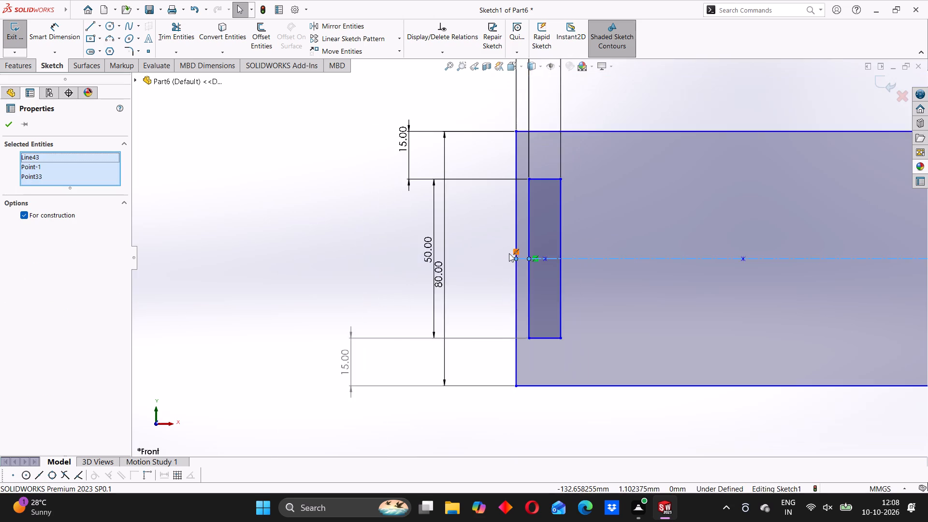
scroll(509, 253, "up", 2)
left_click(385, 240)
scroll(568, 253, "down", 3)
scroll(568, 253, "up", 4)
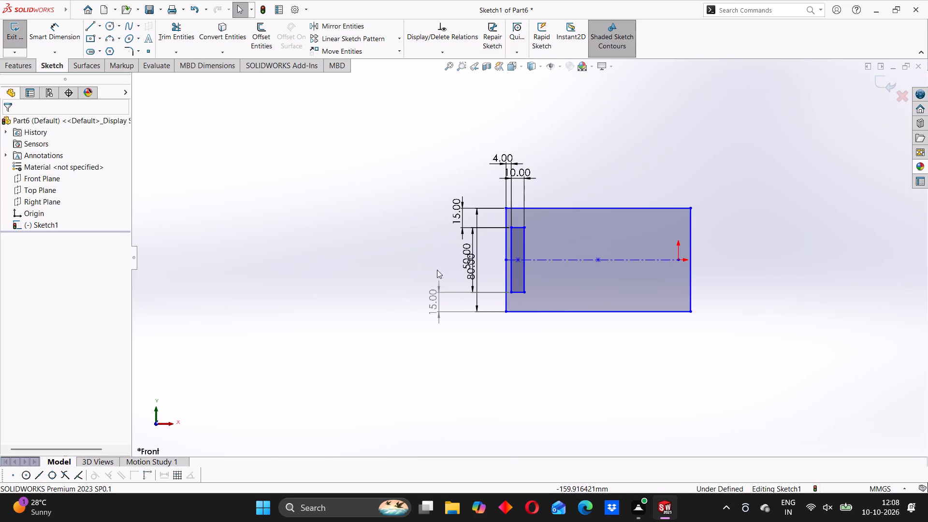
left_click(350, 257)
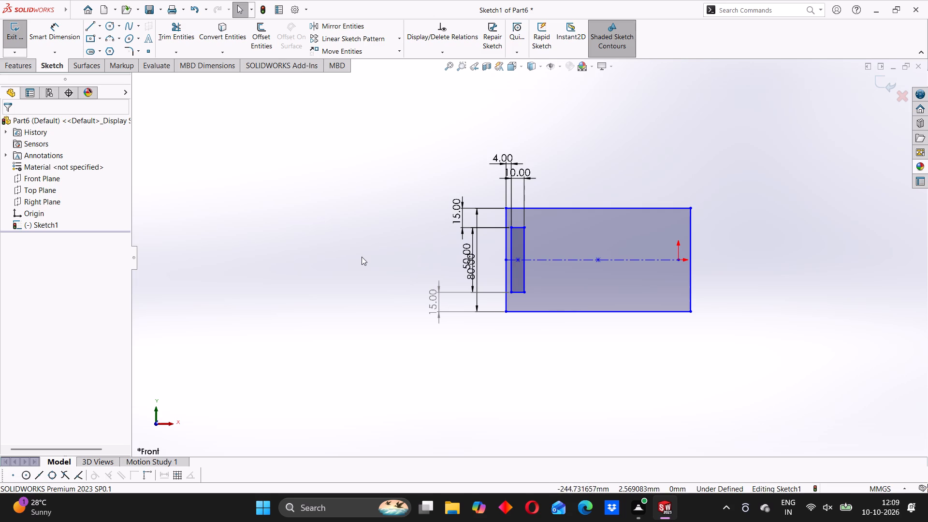
Dimension the outer rectangle's top side and set its width to 25 mm.
left_click(589, 207)
left_click(591, 168)
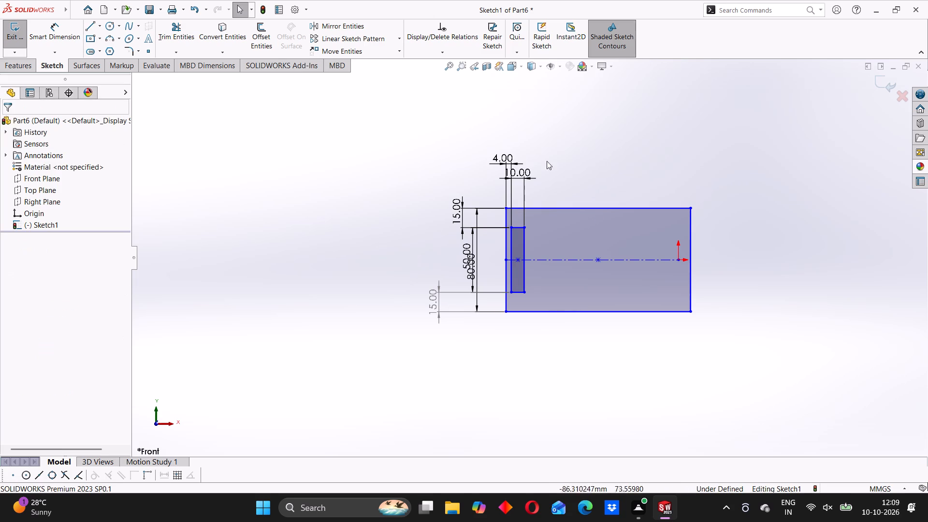
left_click(66, 40)
left_click(548, 206)
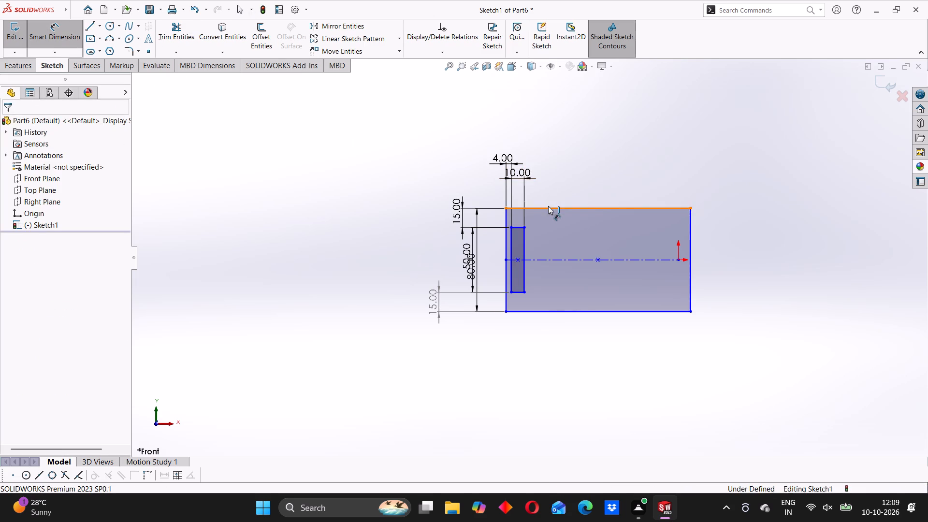
left_click(553, 184)
type("25")
key("Return")
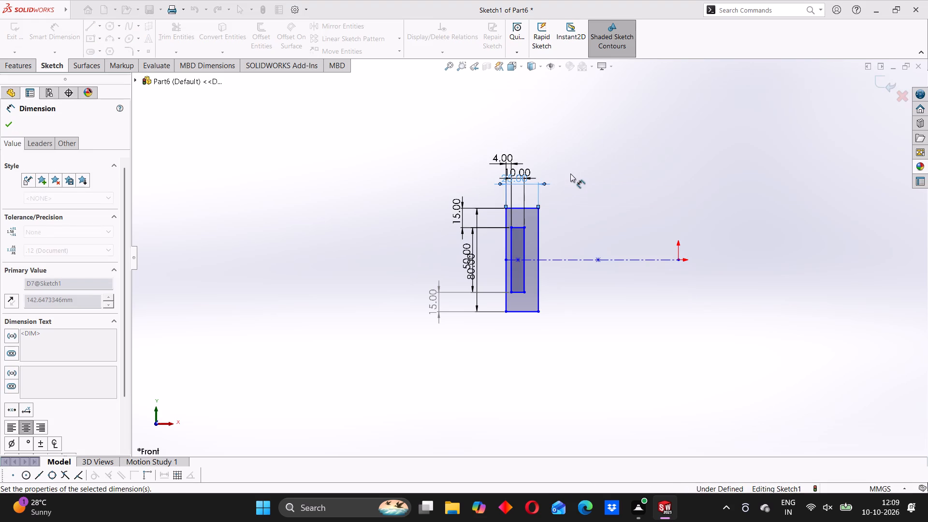
left_click(436, 167)
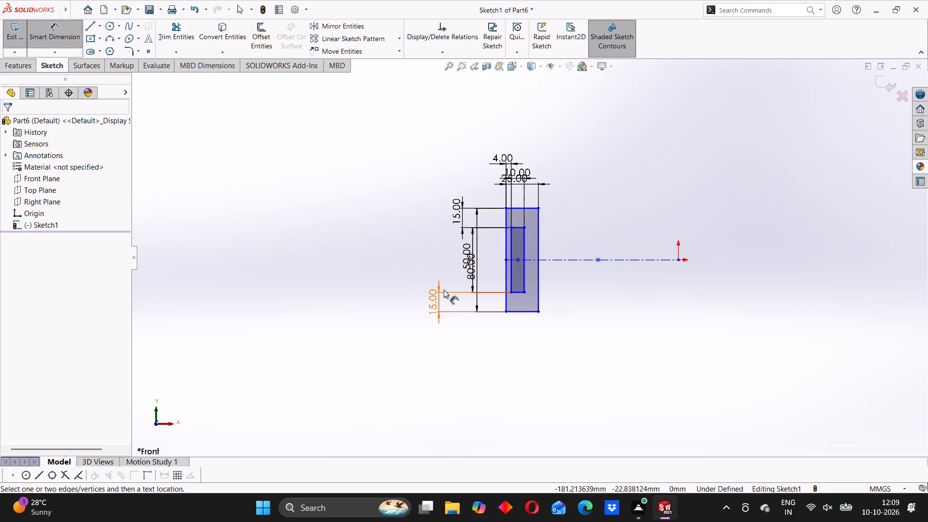
Delete the driven 15 mm dimension between the lower sides of the two rectangles.
left_click(433, 300)
key("Delete")
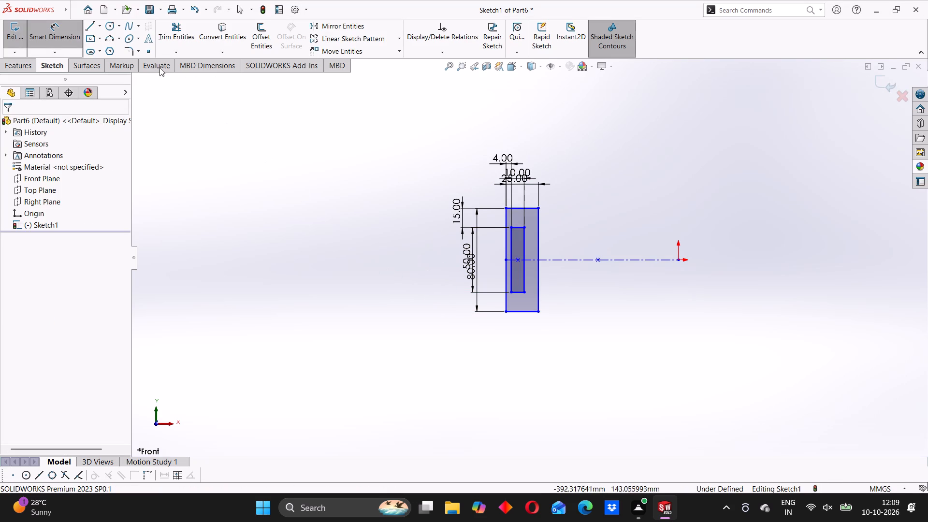
Sketch a five-line outline joining the outer rectangle's right corners, with a 146 mm upper slant, 122 mm vertical and 137 mm lower slant, all about.
left_click(93, 30)
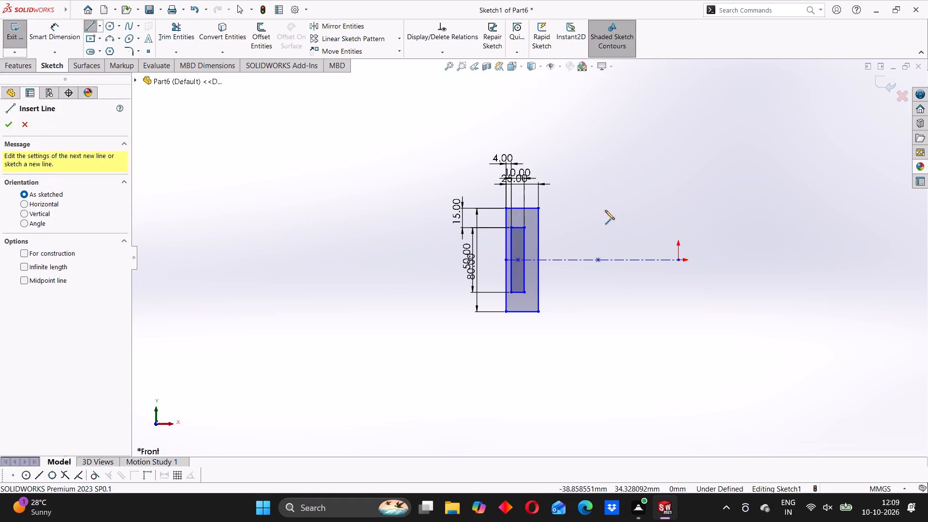
left_click(539, 208)
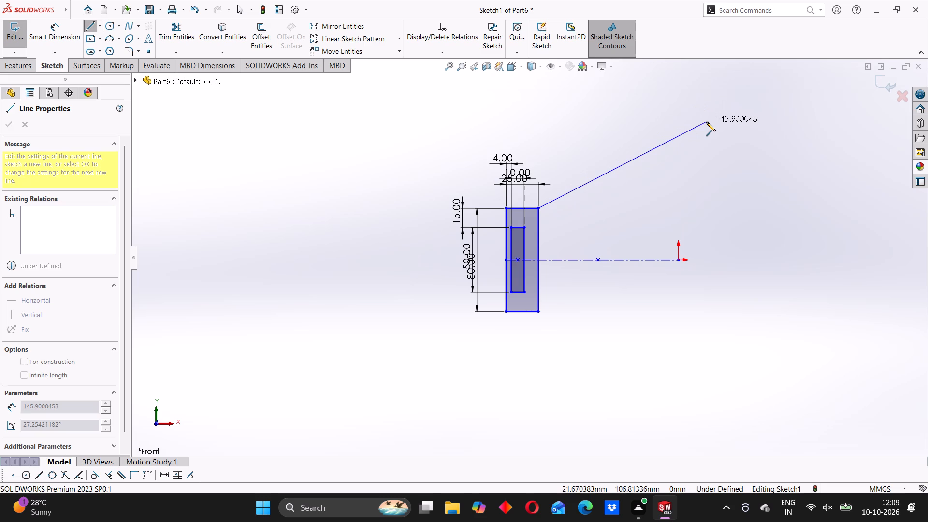
left_click(706, 123)
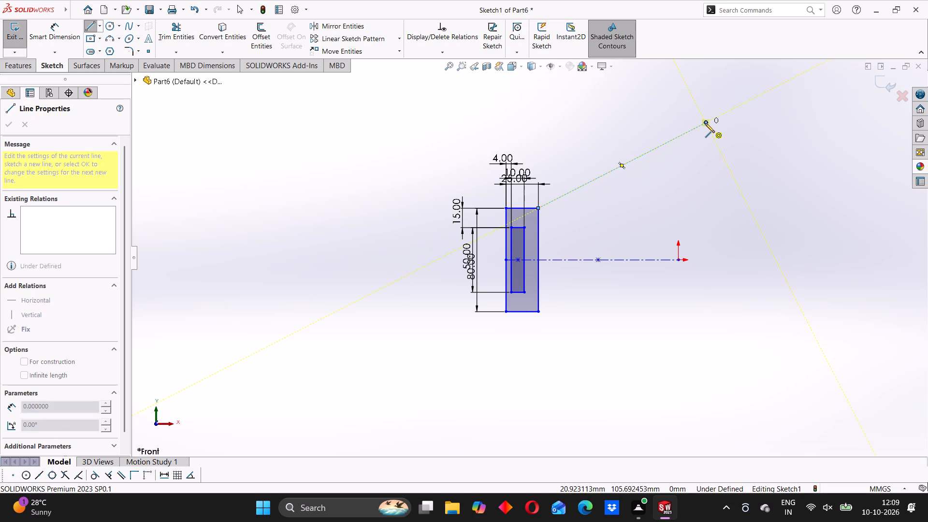
left_click(750, 168)
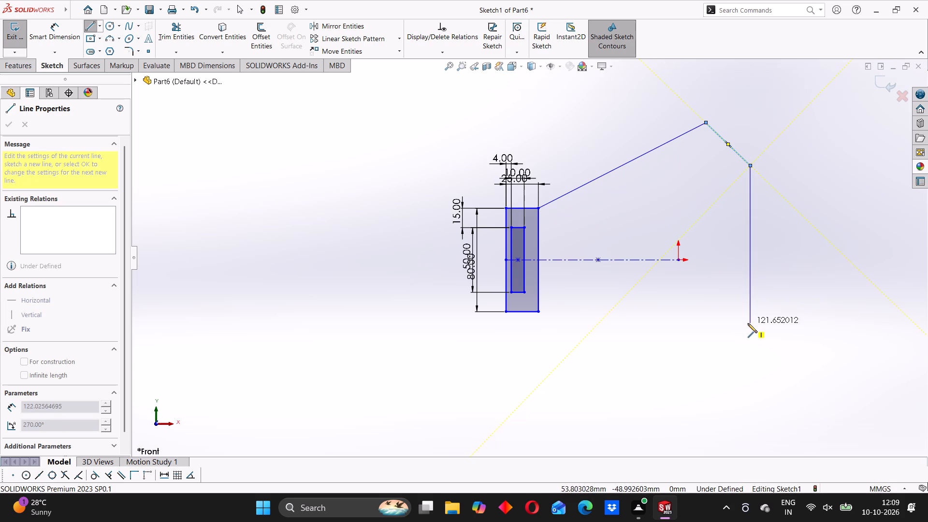
left_click(748, 323)
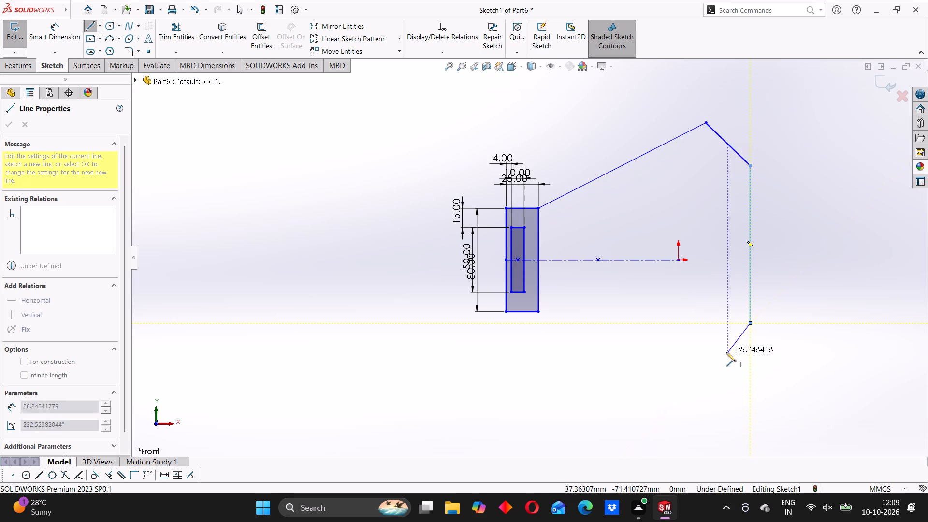
left_click(708, 370)
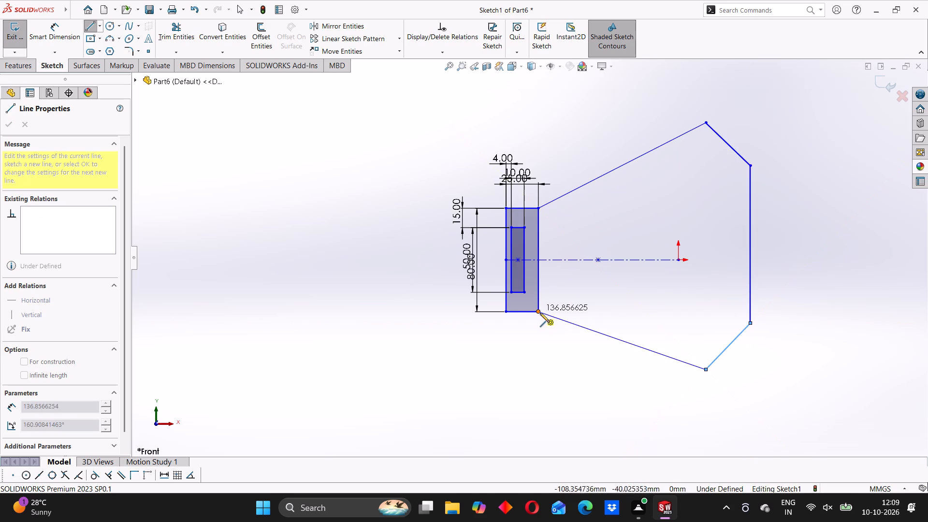
left_click(540, 313)
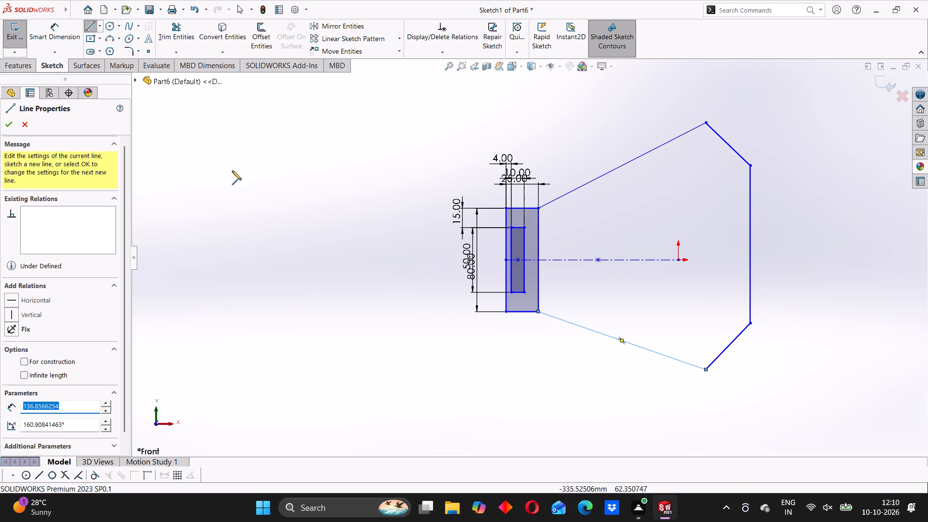
Apply a 9 mm sketch fillet to the outline's top corner, where the long upper slanted line meets the short one.
left_click(132, 46)
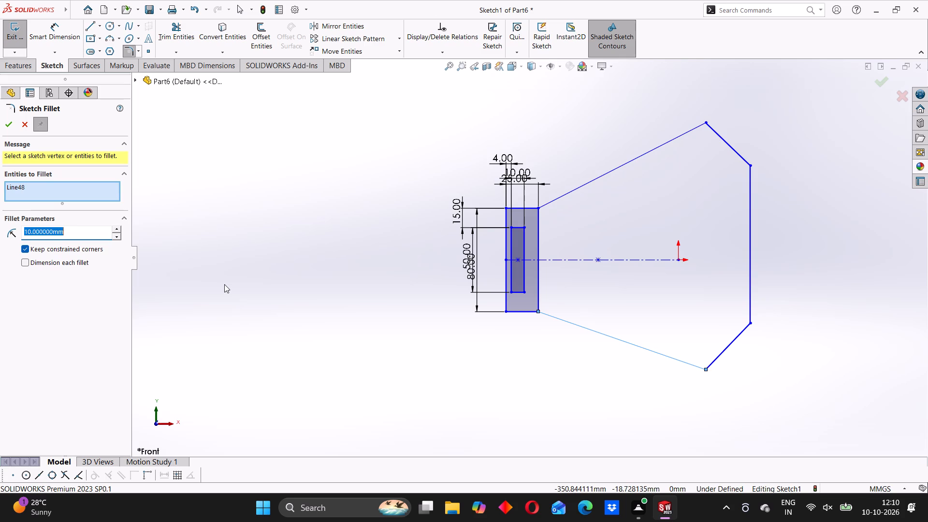
key("9")
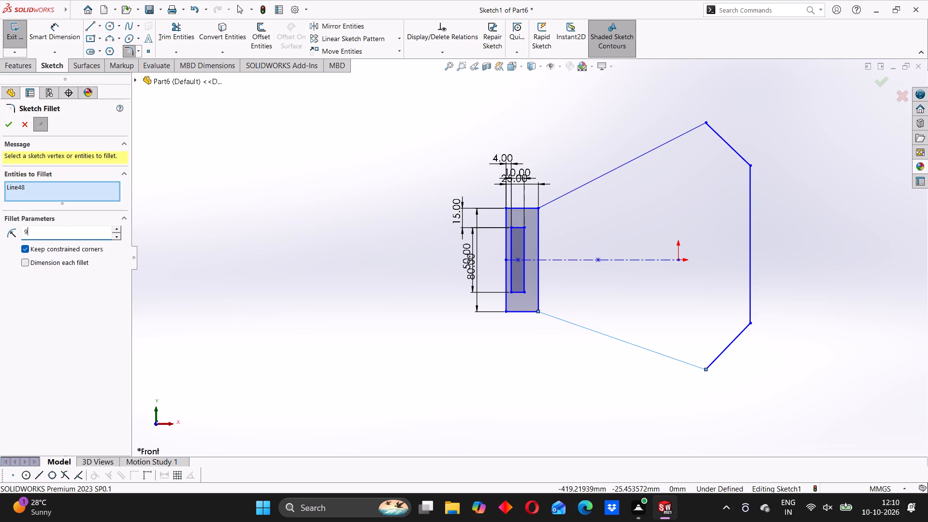
key("Return")
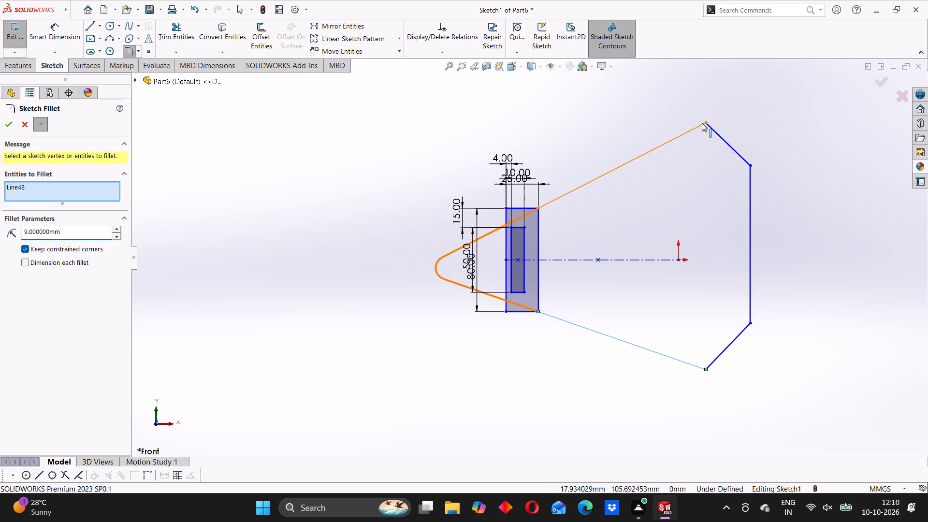
scroll(715, 122, "down", 5)
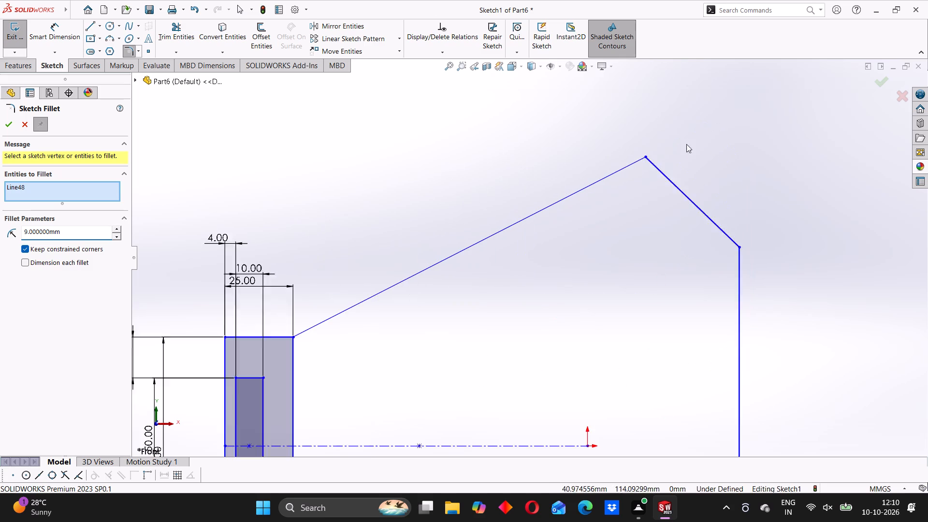
scroll(686, 144, "down", 1)
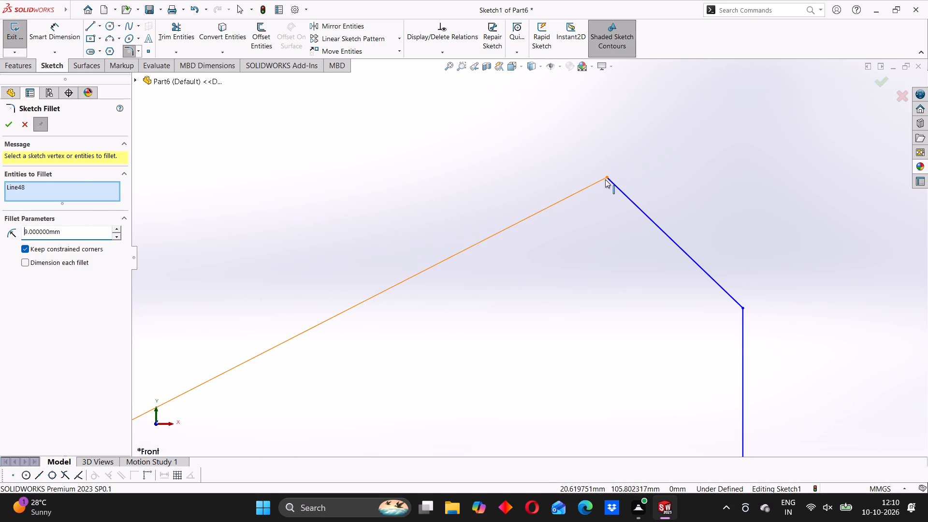
scroll(604, 245, "up", 10)
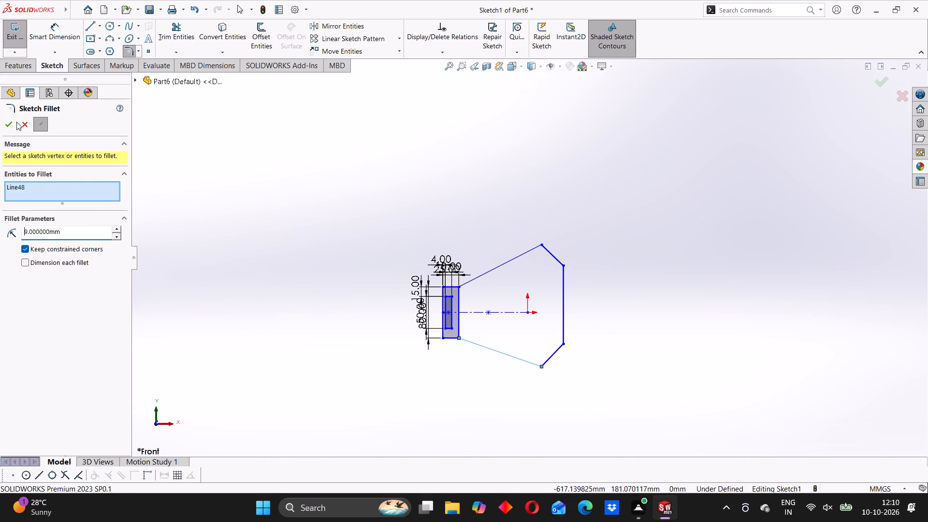
left_click(13, 126)
scroll(526, 265, "down", 4)
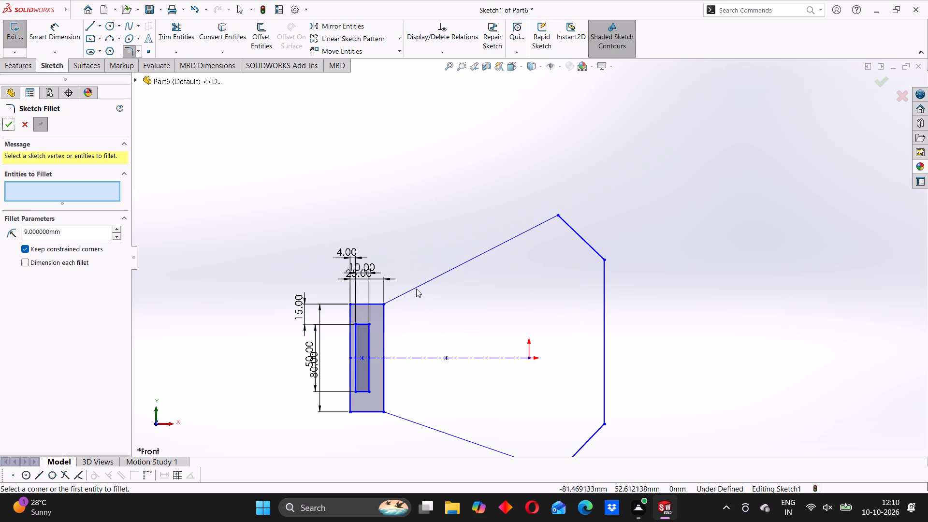
left_click(4, 127)
left_click(449, 271)
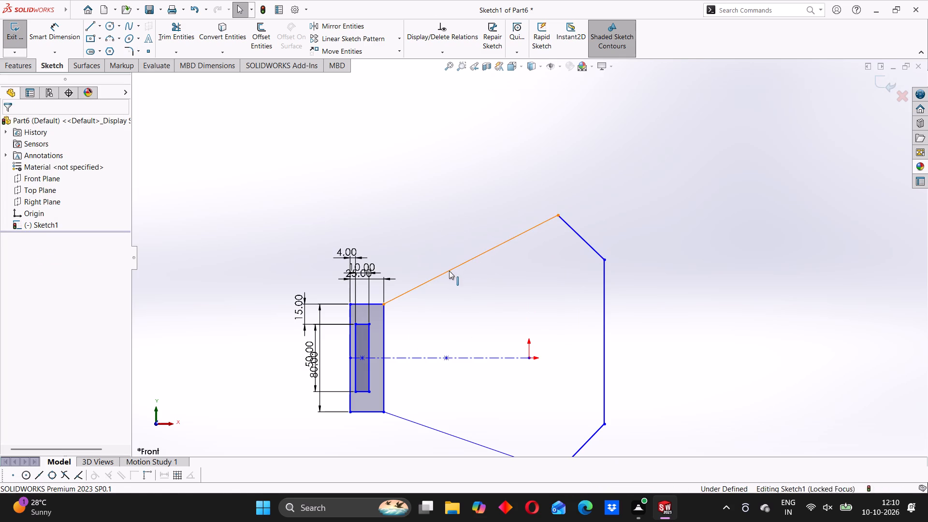
left_click(380, 195)
left_click(558, 214)
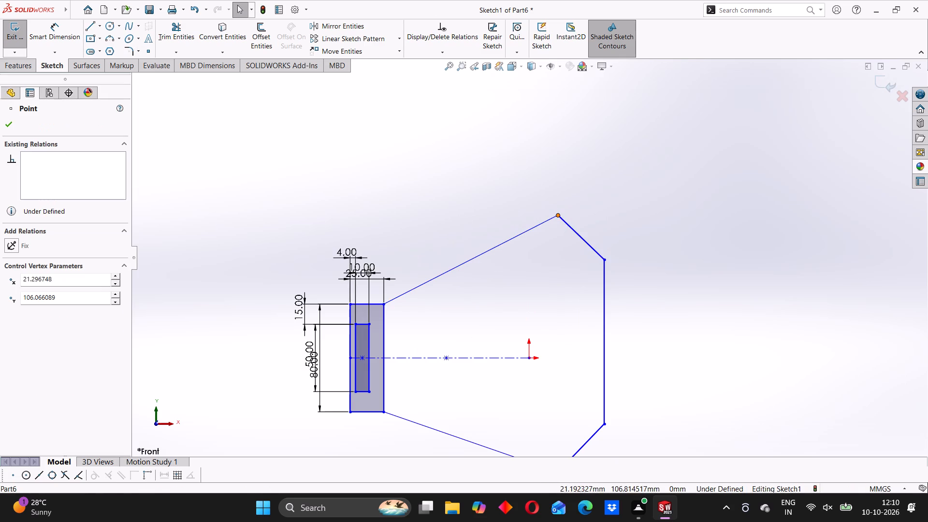
left_click(125, 50)
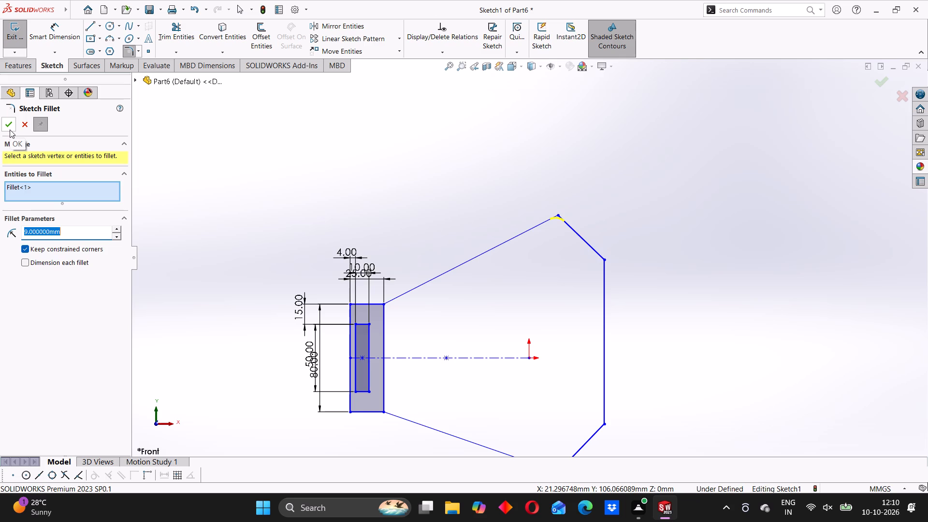
left_click(10, 130)
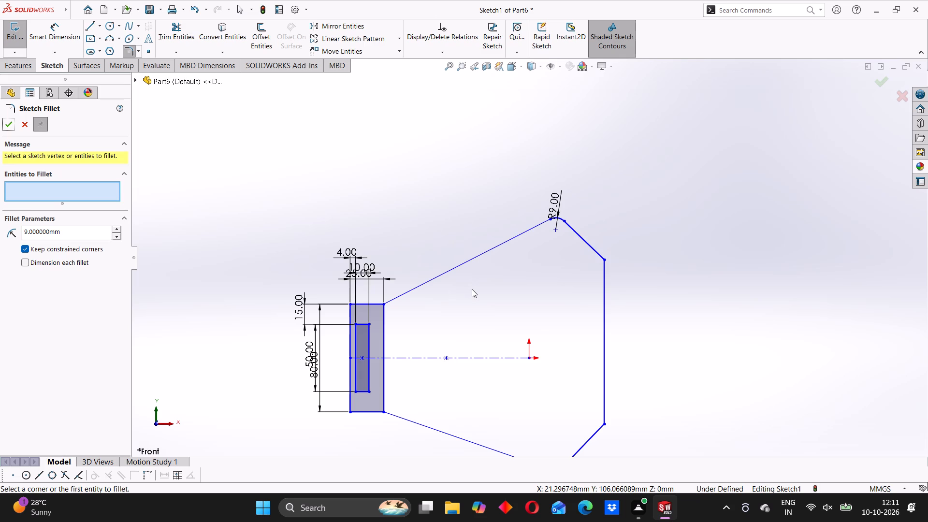
Fillet the outline's other three corners, at both ends of the vertical line and at the bottom, with a 9 mm radius.
scroll(581, 262, "up", 2)
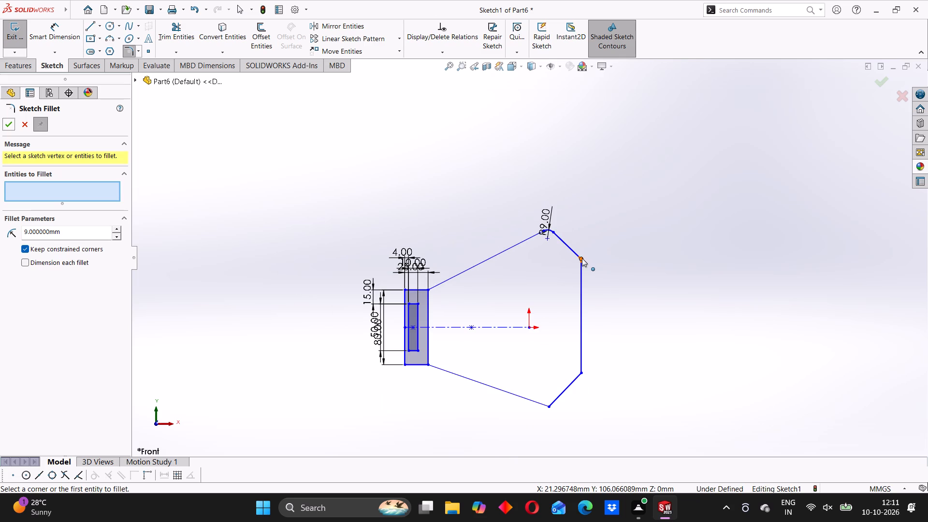
left_click(582, 258)
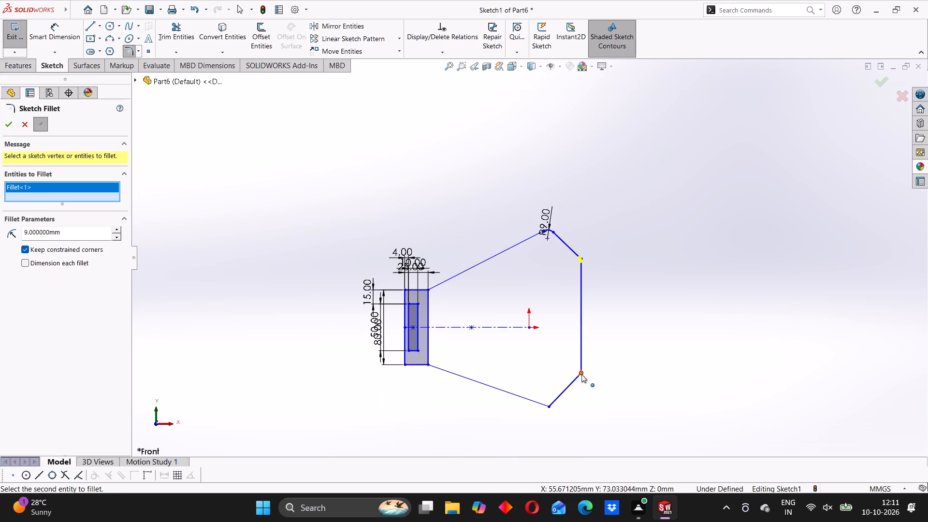
left_click(581, 374)
left_click(550, 406)
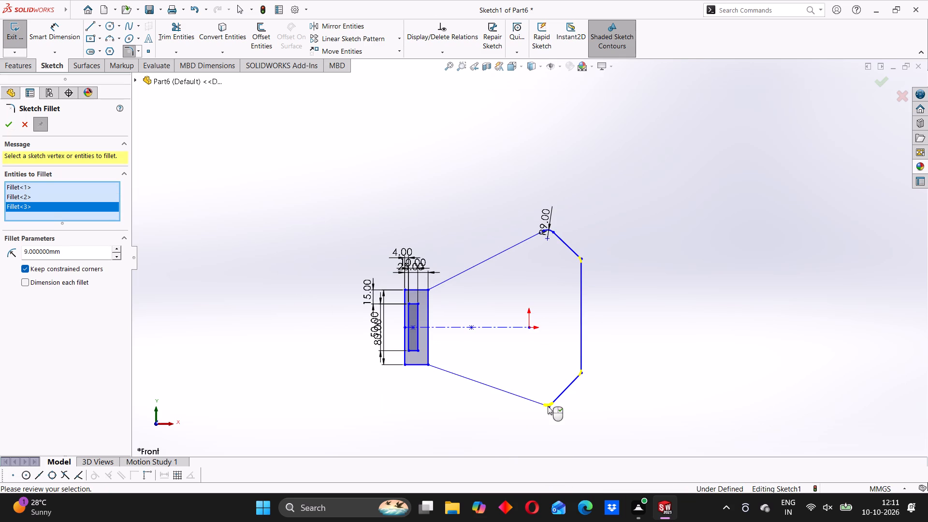
left_click(11, 121)
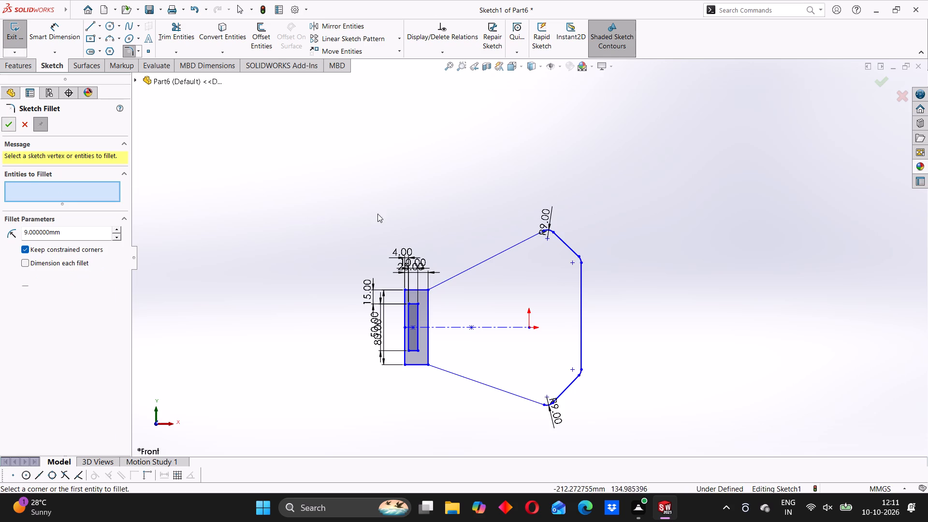
scroll(545, 244, "up", 3)
scroll(516, 315, "down", 3)
left_click(266, 232)
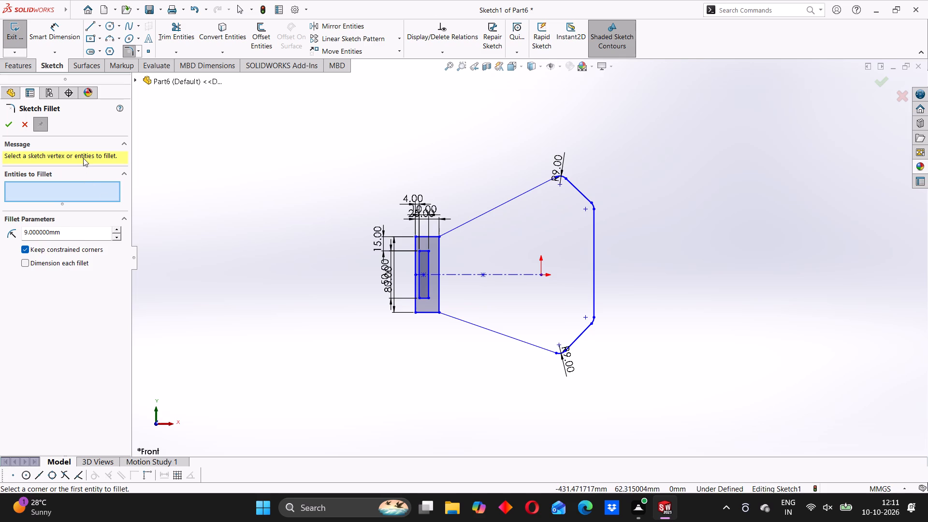
left_click(6, 124)
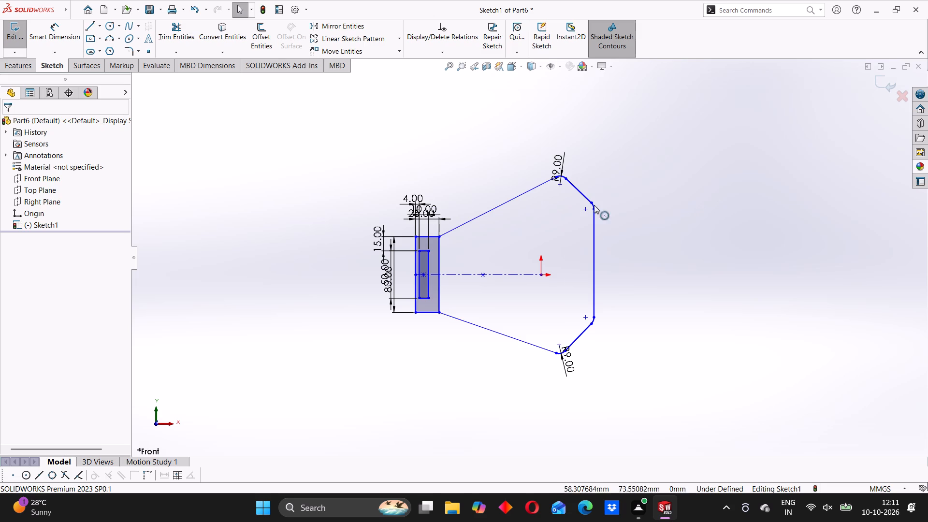
Sketch four circles centred on the flared outline's four corner fillets, the upper two about 4.7 mm in radius.
left_click(111, 23)
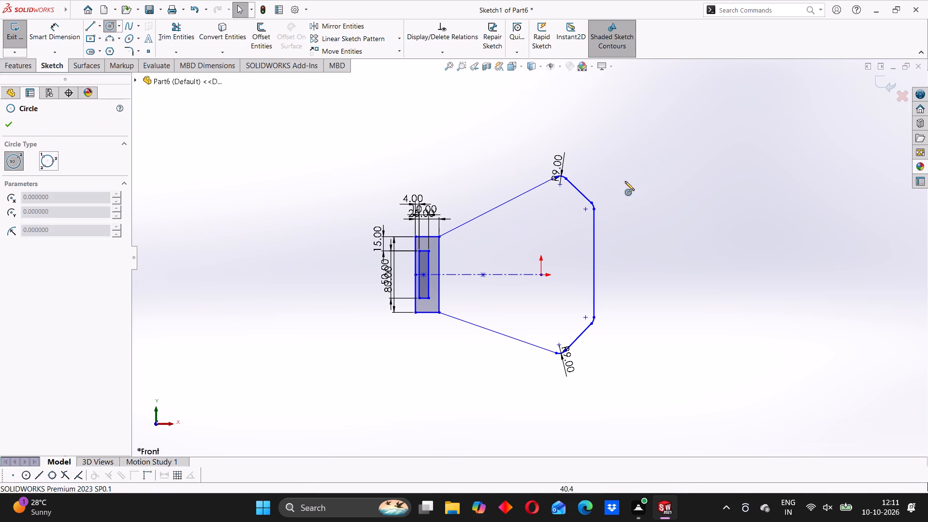
scroll(529, 182, "down", 5)
left_click(557, 192)
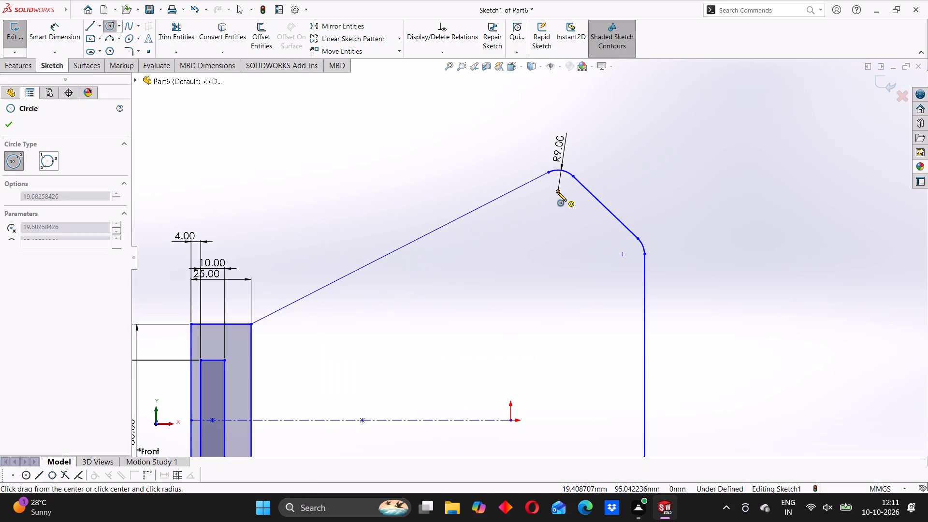
left_click(564, 182)
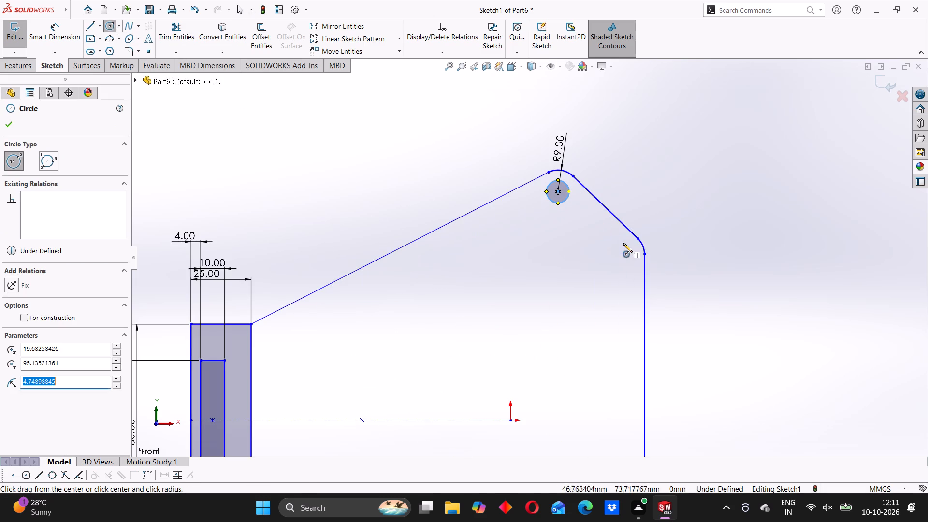
left_click(623, 253)
left_click(631, 246)
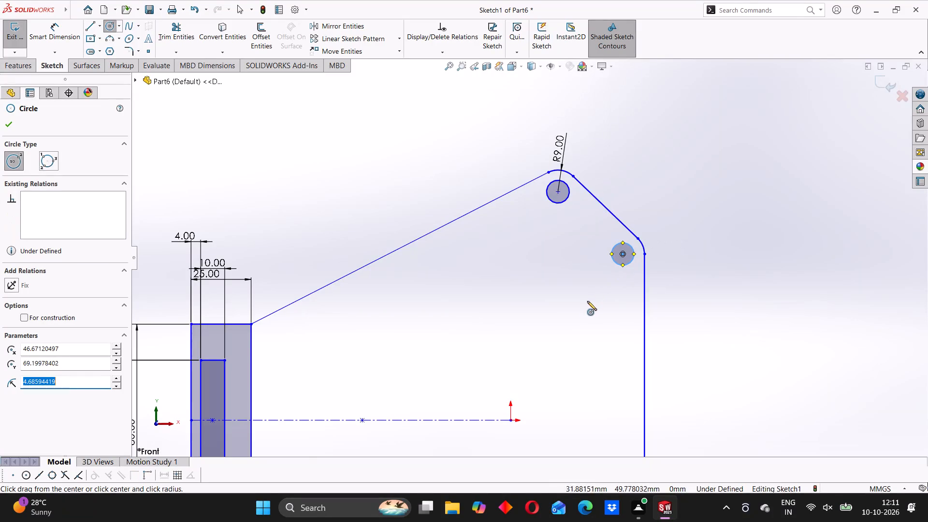
scroll(561, 321, "up", 5)
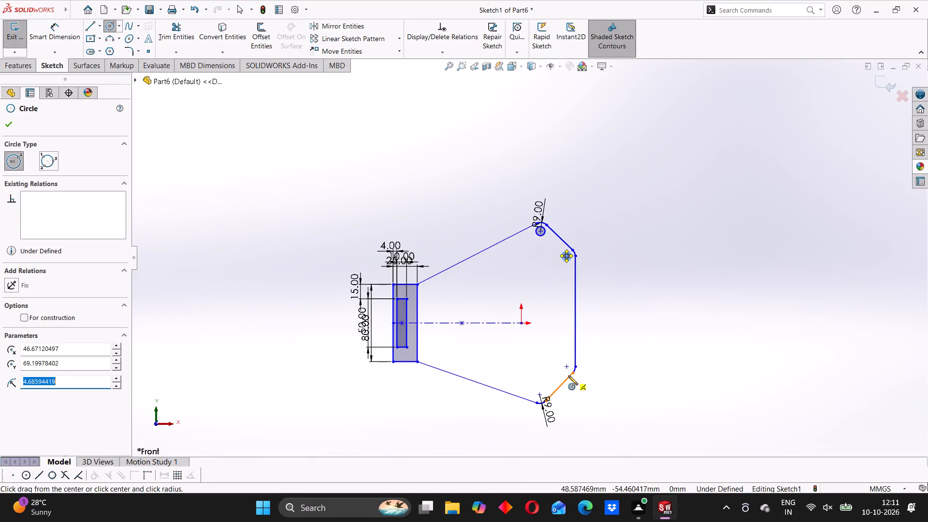
scroll(568, 376, "down", 2)
left_click(564, 352)
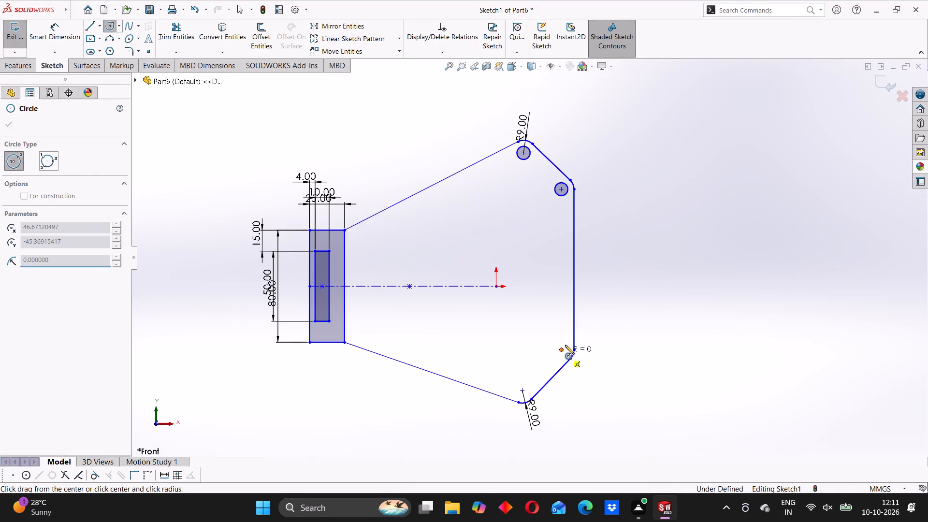
left_click(565, 341)
left_click(525, 391)
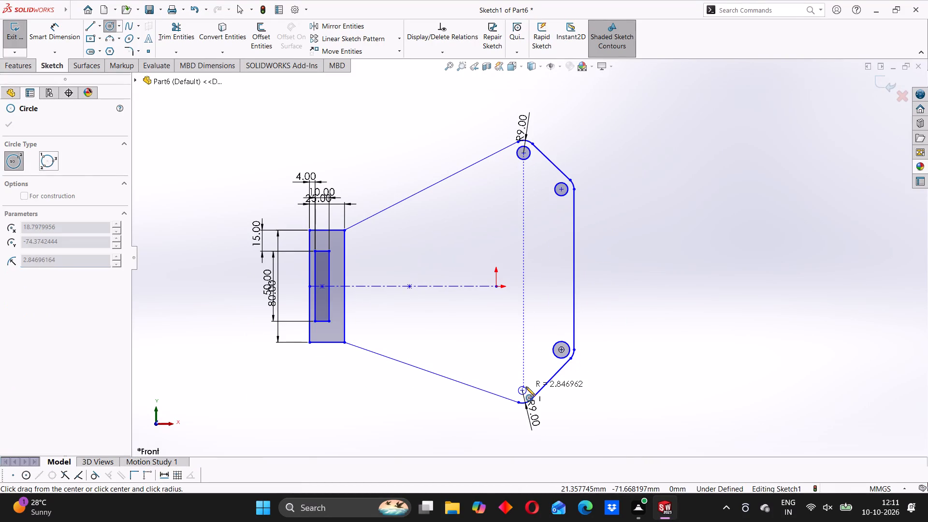
left_click(526, 387)
left_click(13, 129)
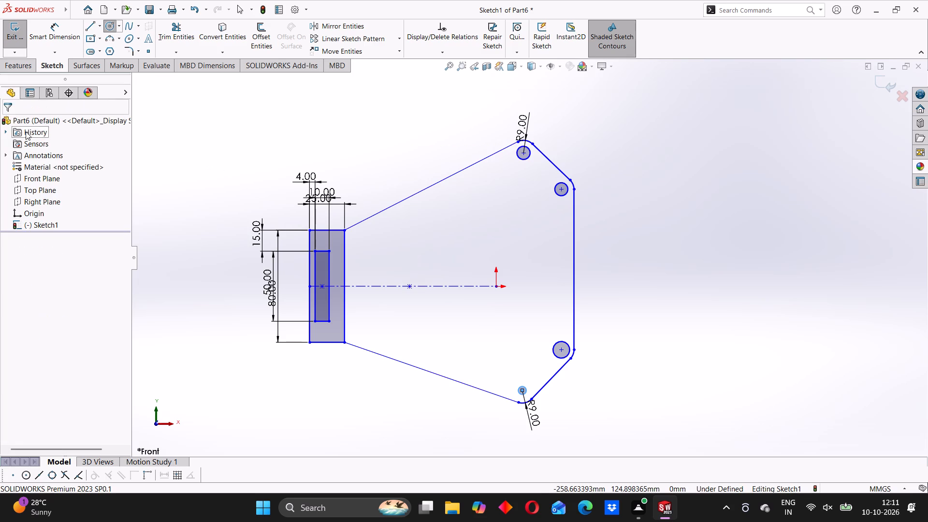
Dimension the circle at the outline's top corner to an 8 mm diameter.
scroll(515, 157, "down", 3)
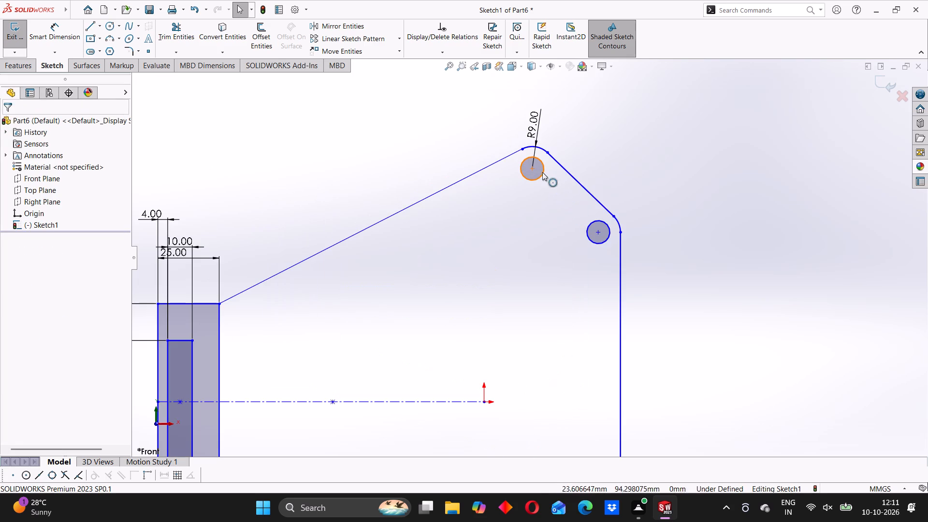
left_click(536, 180, "ctrl")
key("Escape")
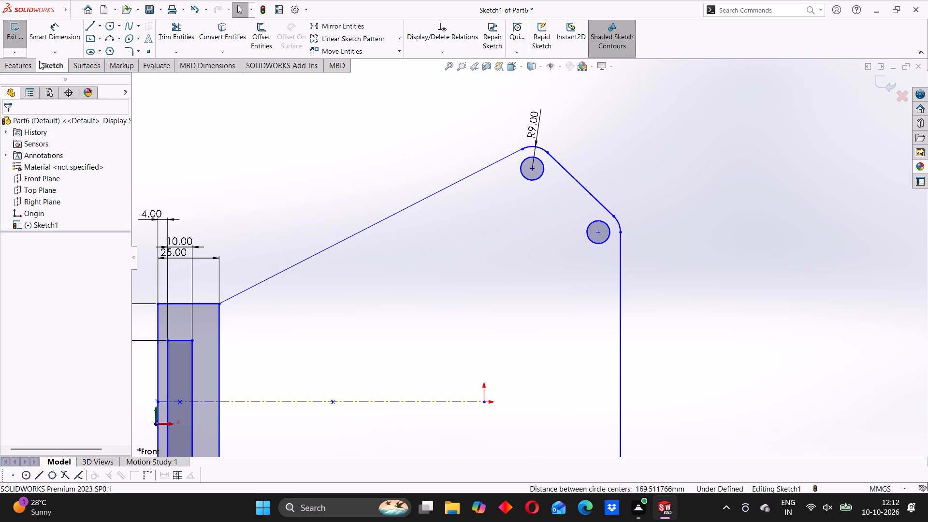
left_click(58, 29)
left_click(542, 177)
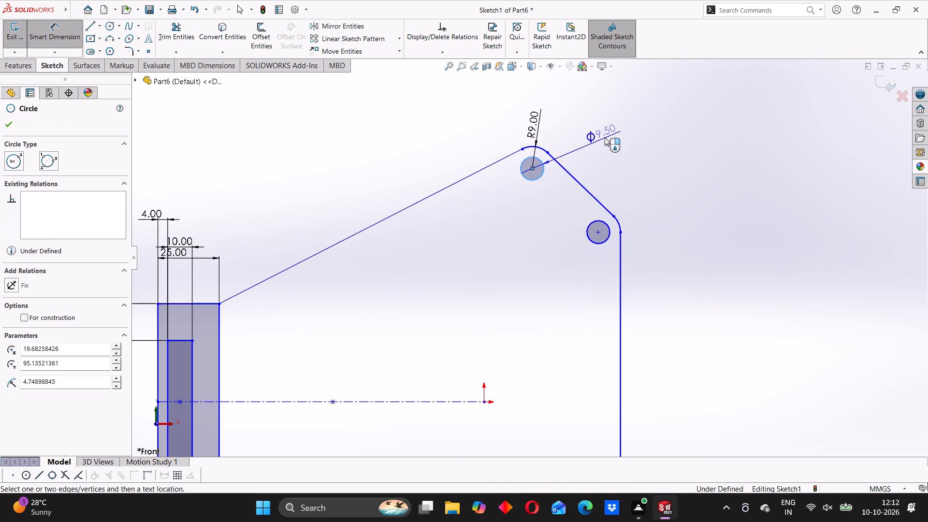
left_click(605, 137)
key("8")
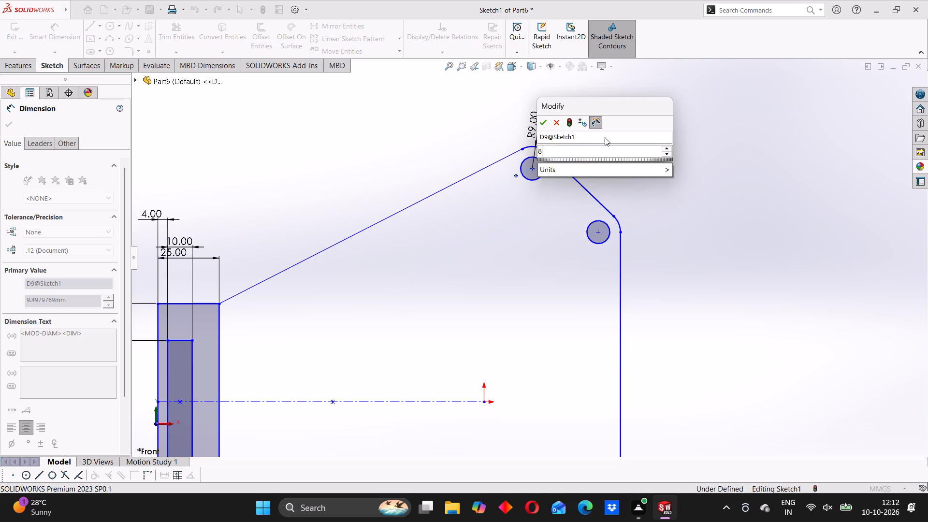
key("Return")
left_click(617, 166)
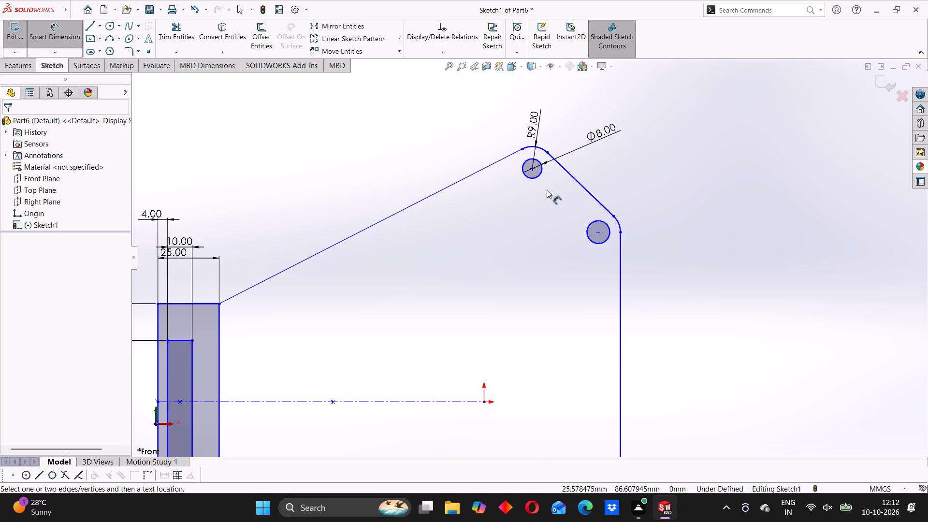
scroll(547, 189, "up", 3)
left_click(60, 33)
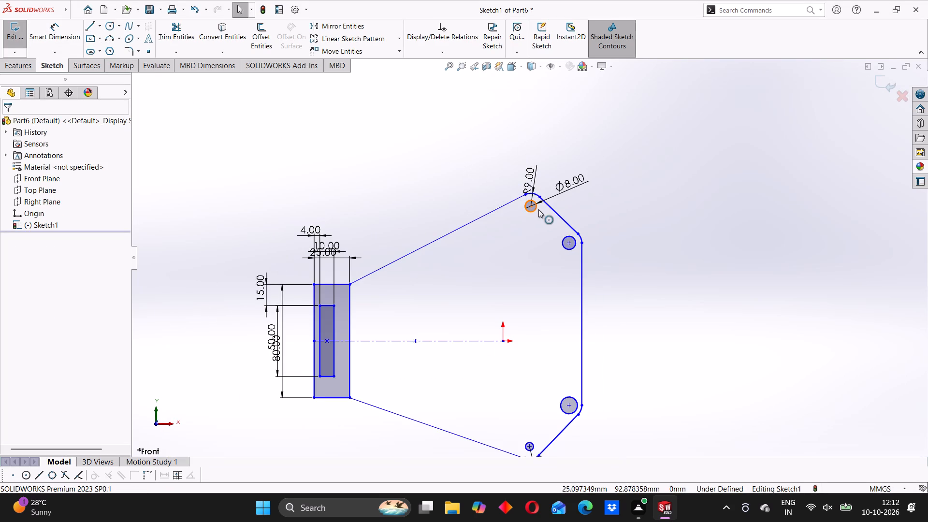
Apply an Equal relation to all four corner circles.
scroll(538, 209, "up", 5)
scroll(507, 261, "down", 7)
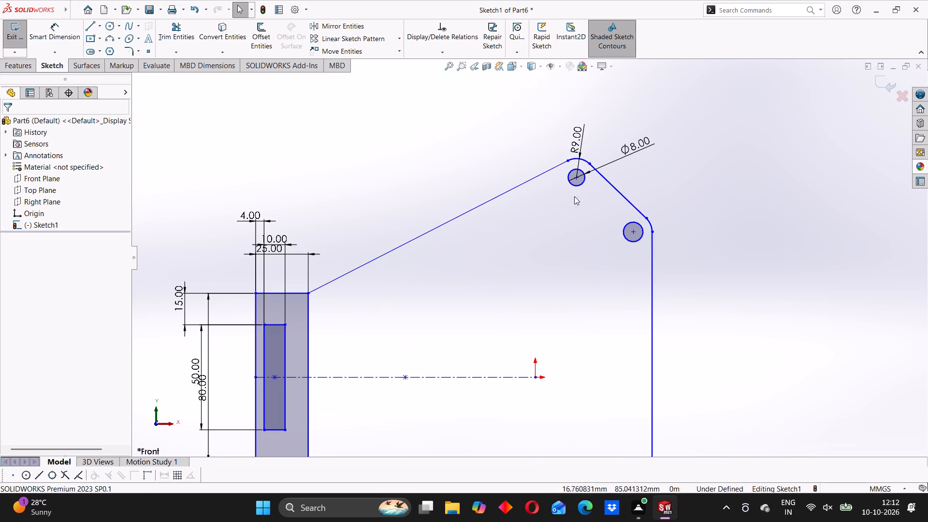
left_click(585, 186, "ctrl")
left_click(582, 184, "ctrl")
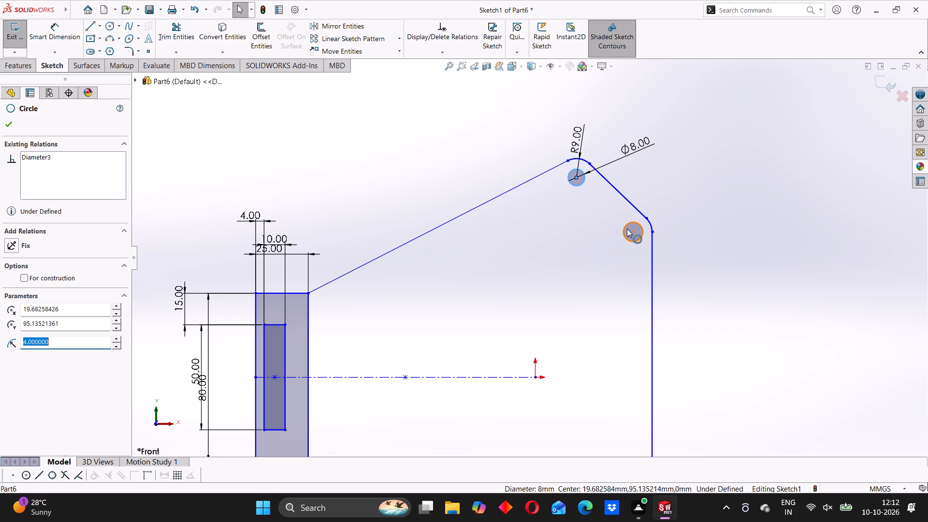
left_click(624, 228, "ctrl")
scroll(605, 261, "up", 7)
scroll(551, 341, "down", 4)
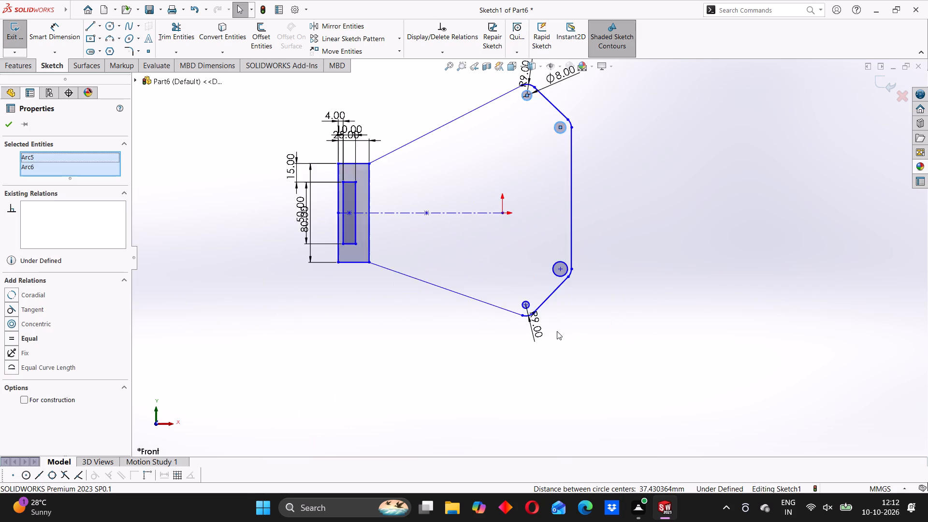
scroll(557, 331, "down", 5)
left_click(543, 198, "ctrl")
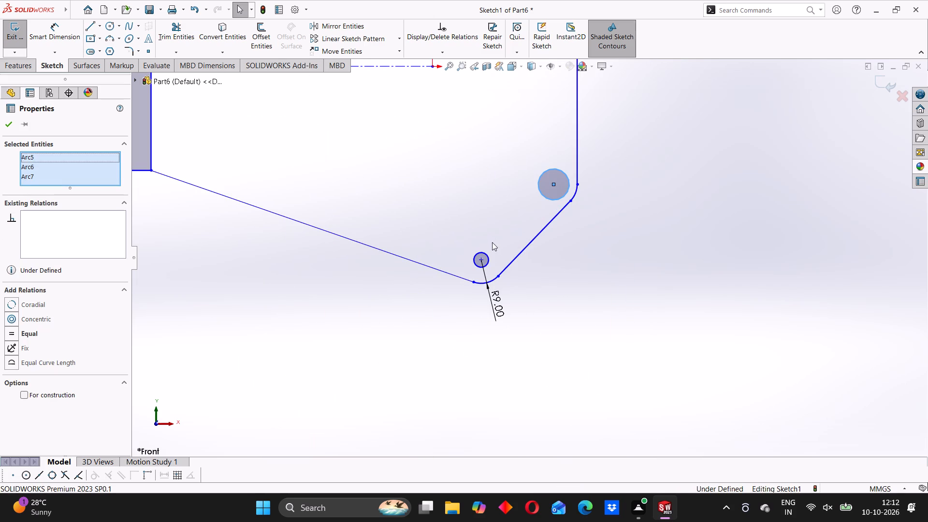
left_click(490, 255, "ctrl")
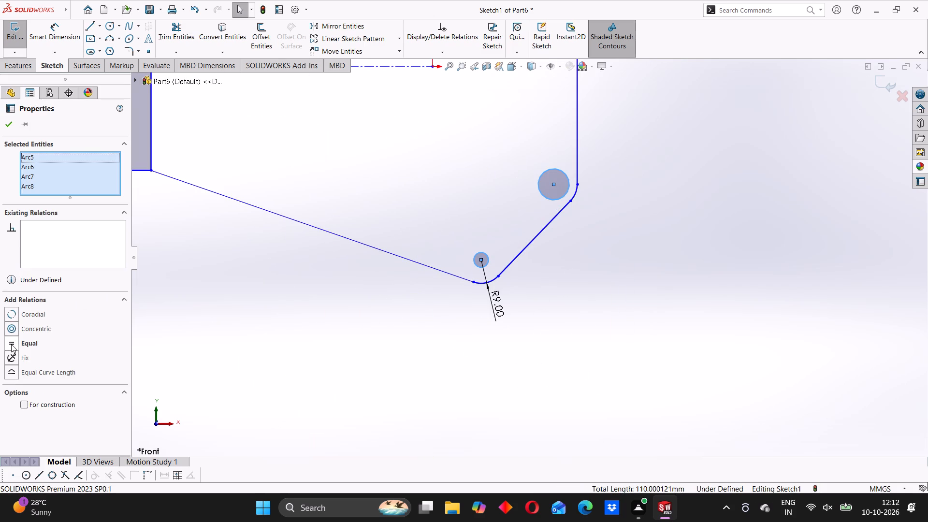
left_click(11, 344)
left_click(7, 122)
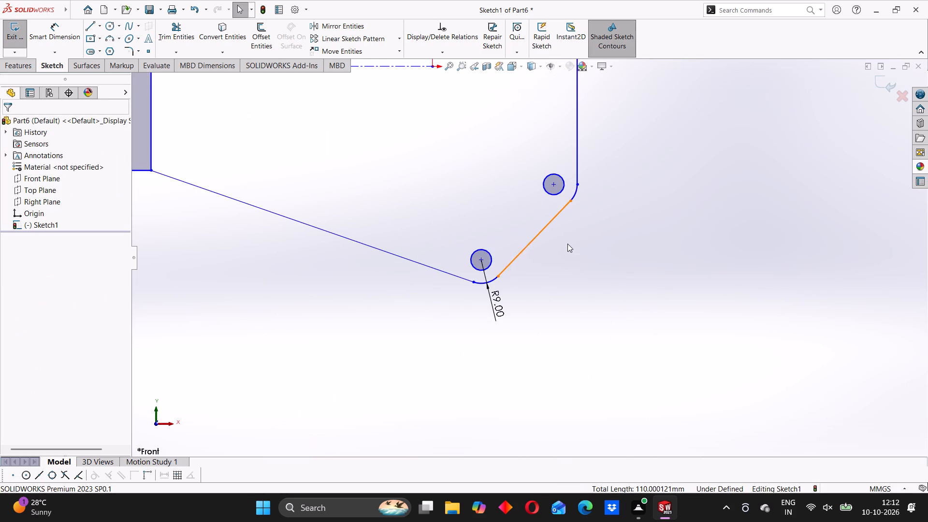
Sketch a closed six-line profile inside the flared outline, with slants of about 107, 54, 34 and 115 mm and an 87 mm near-vertical line.
scroll(579, 238, "up", 7)
scroll(507, 183, "down", 1)
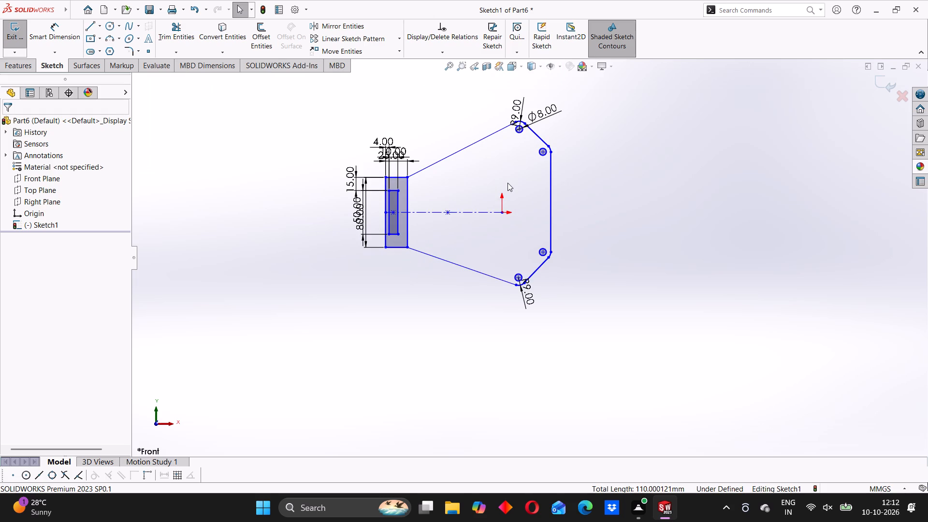
left_click(86, 24)
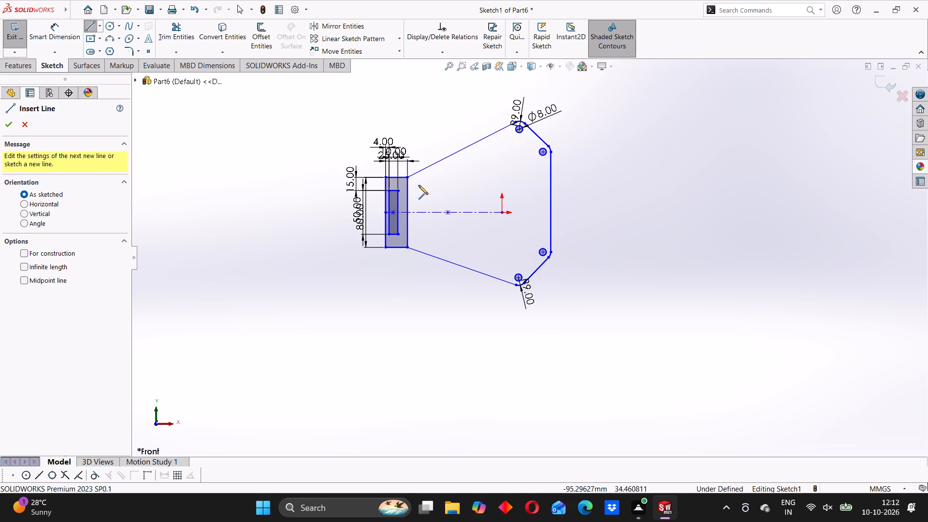
left_click(419, 186)
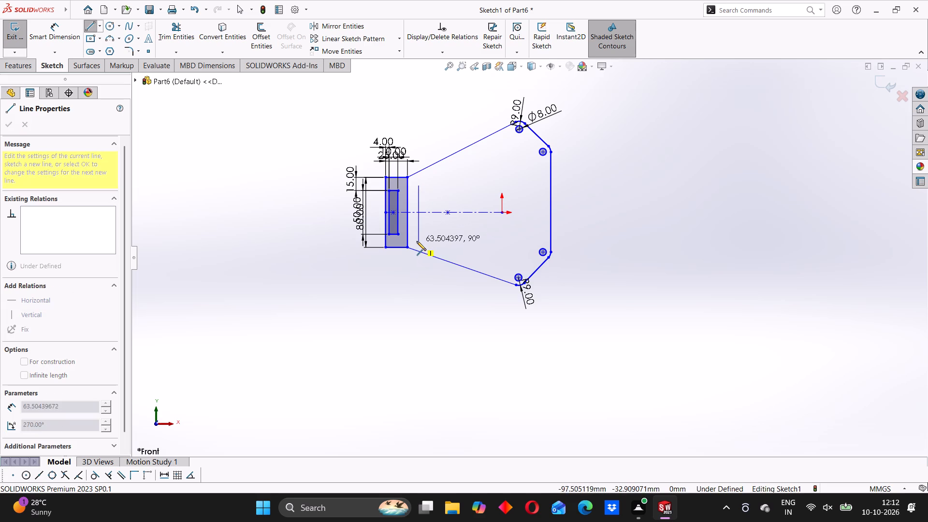
left_click(419, 240)
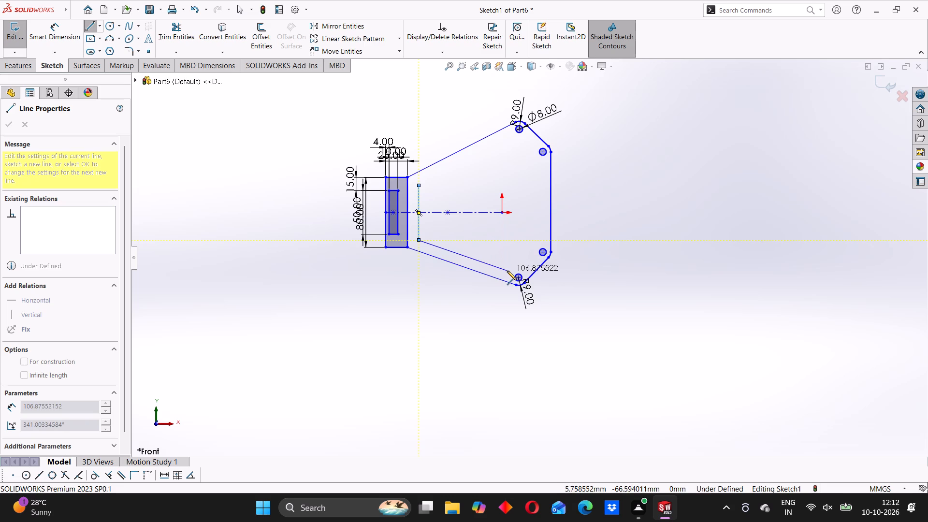
left_click(507, 271)
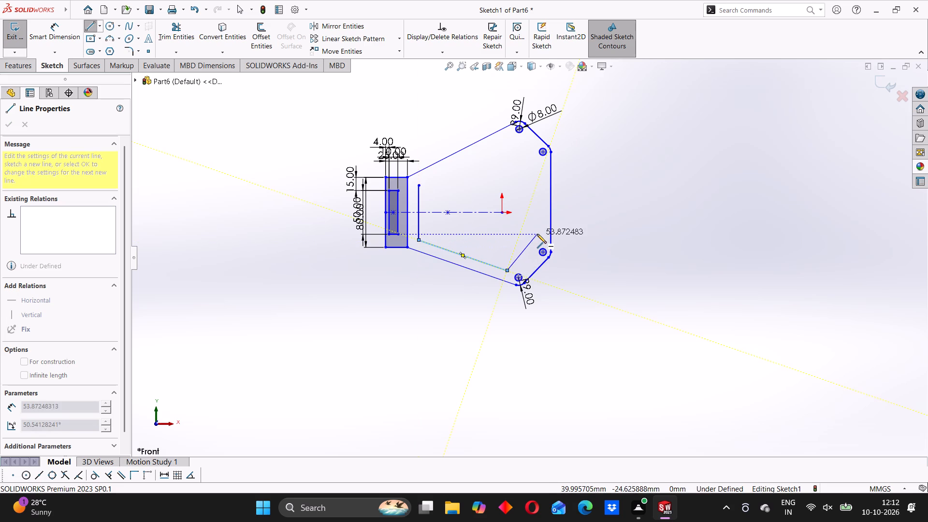
left_click(537, 234)
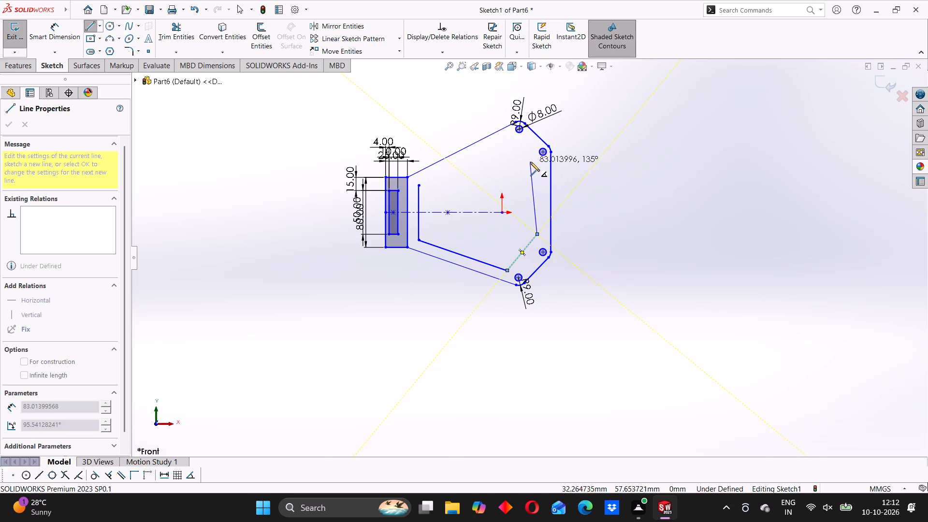
left_click(533, 159)
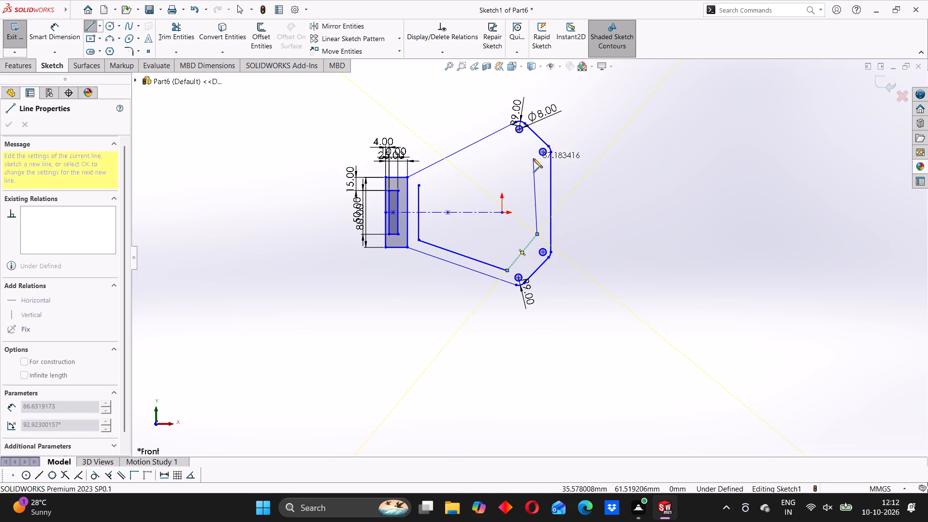
left_click(509, 136)
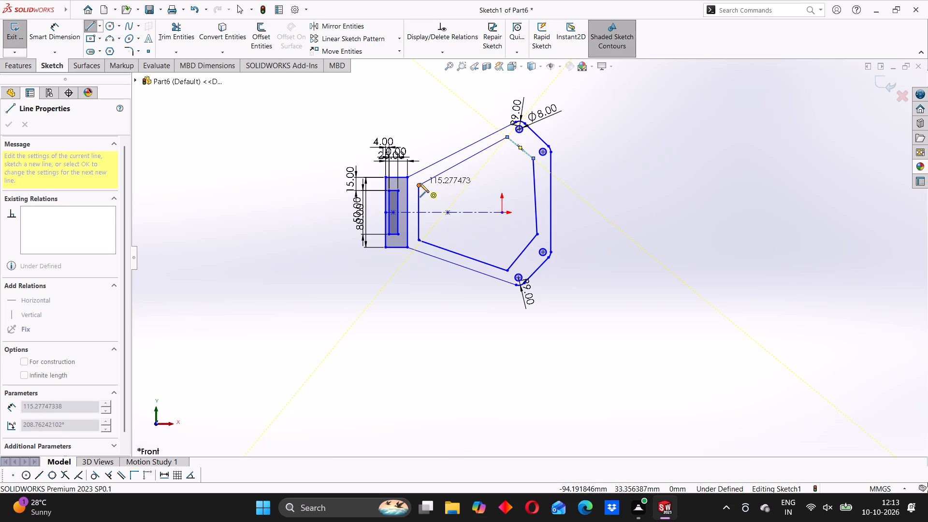
left_click(420, 183)
left_click(64, 34)
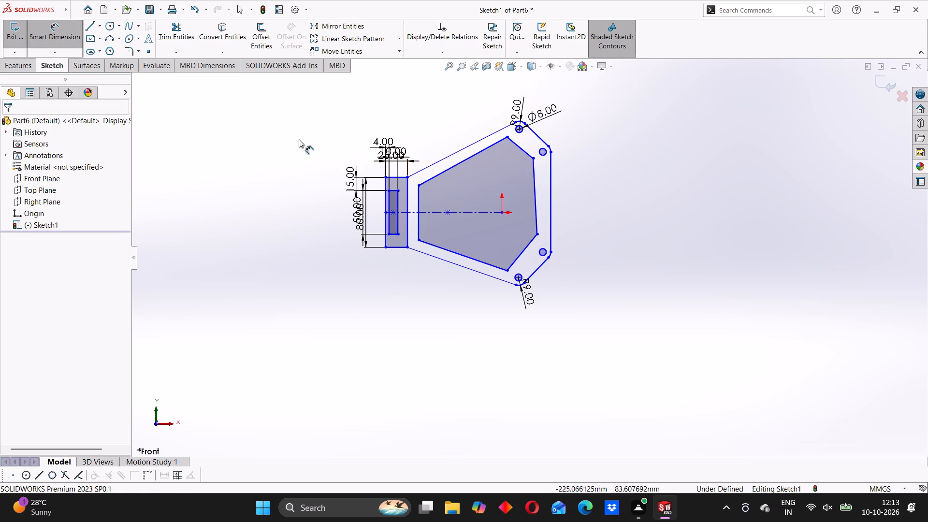
key("Escape")
key("Escape")
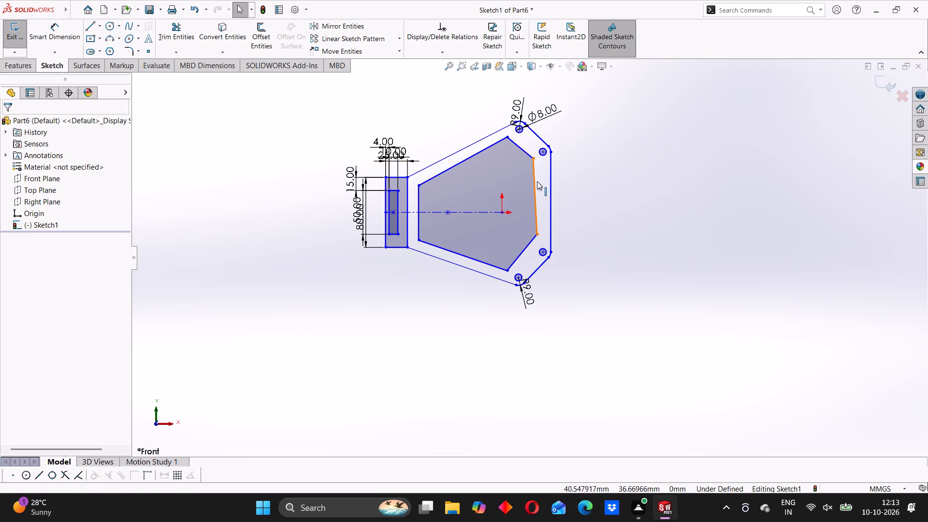
Apply a Vertical relation to the inner profile's near-vertical line facing the outline's long vertical side.
left_click(536, 184)
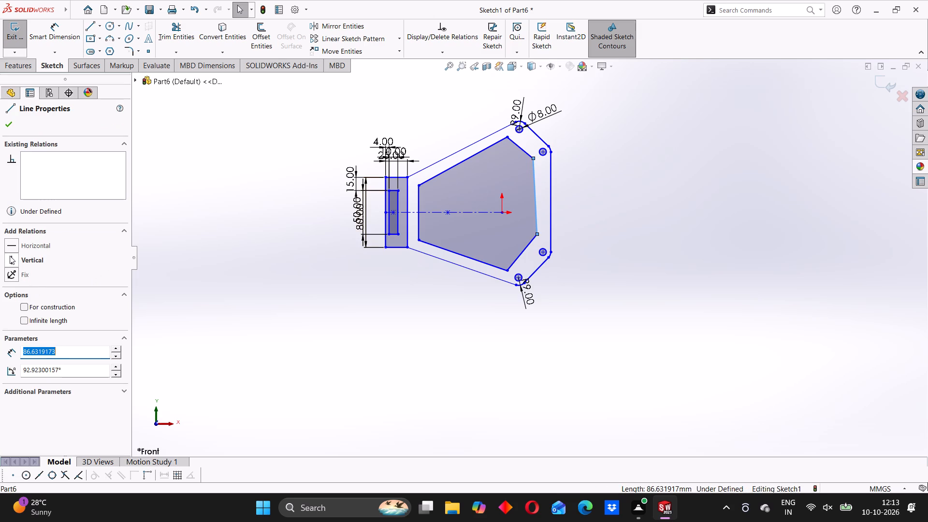
left_click(10, 256)
left_click(12, 127)
Dimension the gap between the inner profile's right vertical line and the outer outline's vertical line to 20 mm.
left_click(47, 29)
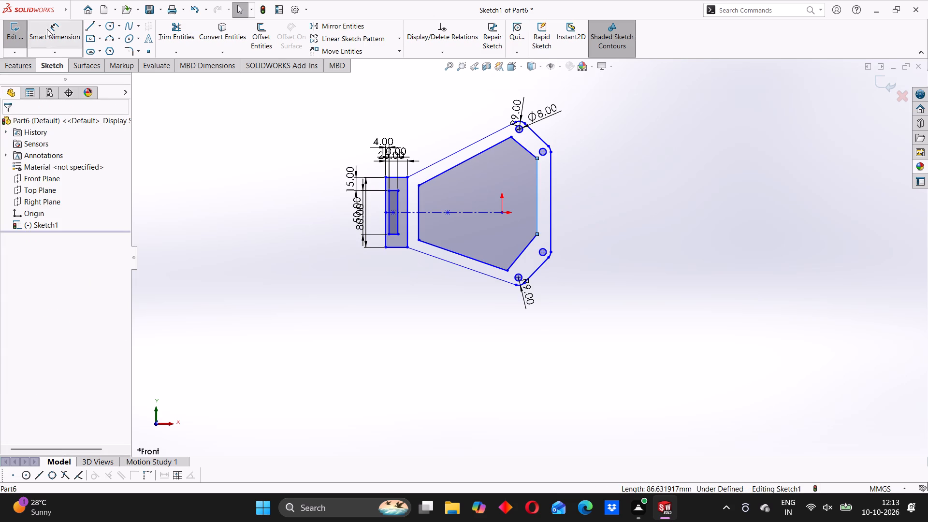
left_click(536, 187)
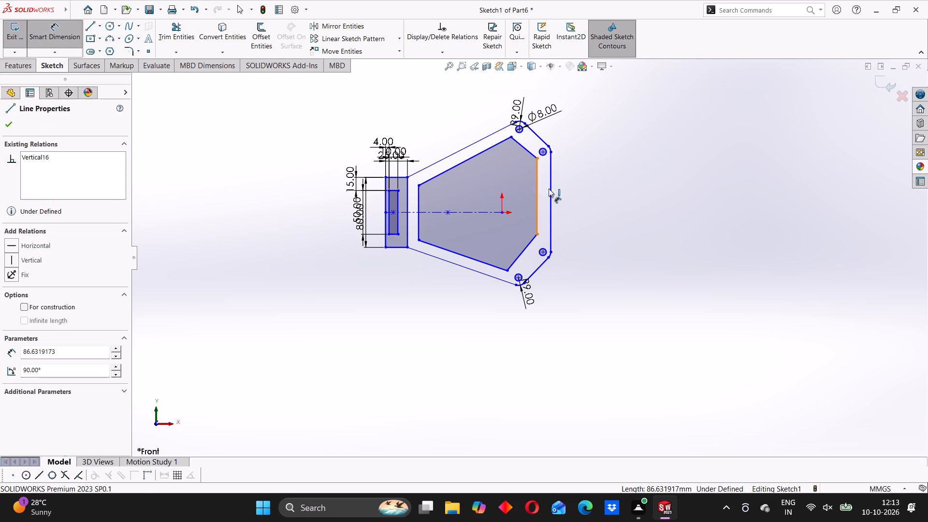
left_click(551, 188)
left_click(547, 201)
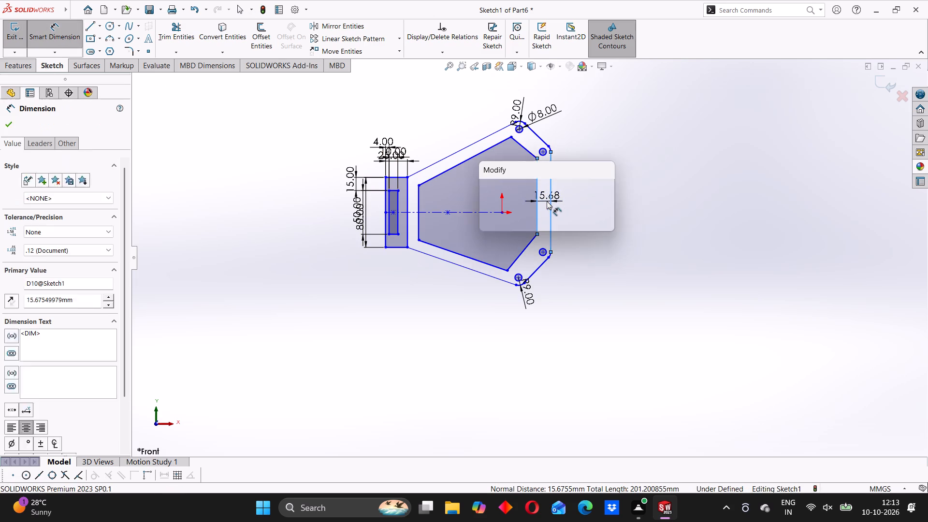
key("2")
key("0")
key("Return")
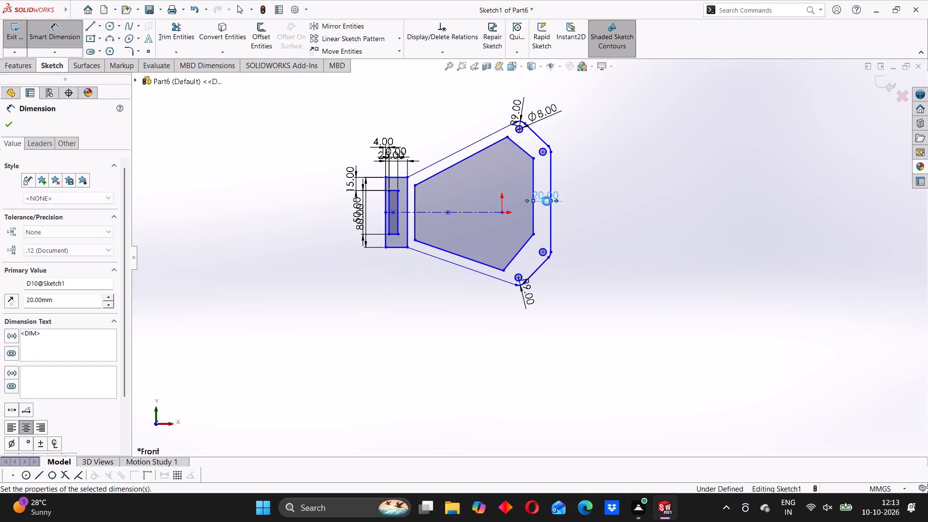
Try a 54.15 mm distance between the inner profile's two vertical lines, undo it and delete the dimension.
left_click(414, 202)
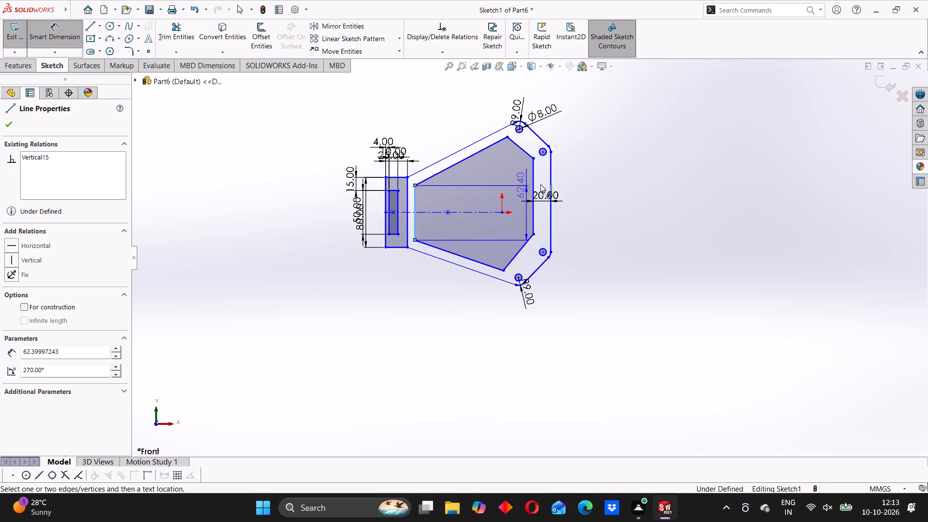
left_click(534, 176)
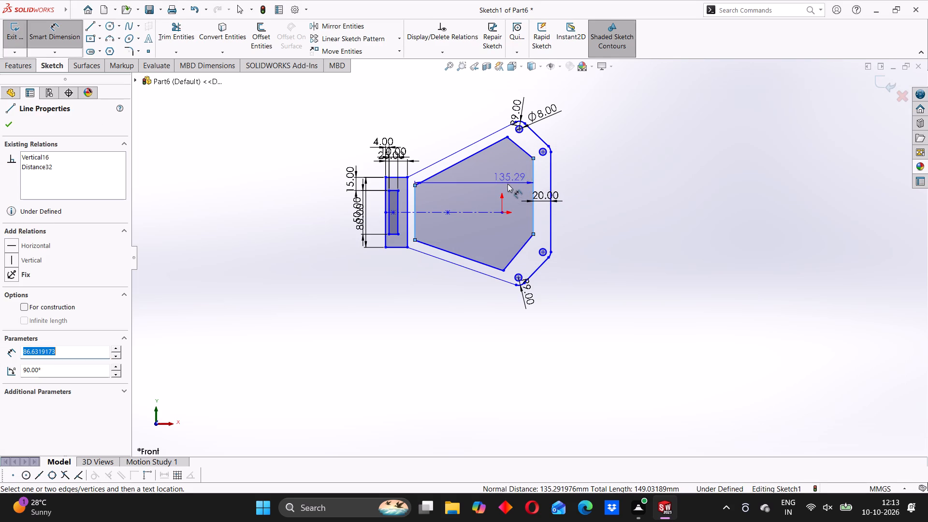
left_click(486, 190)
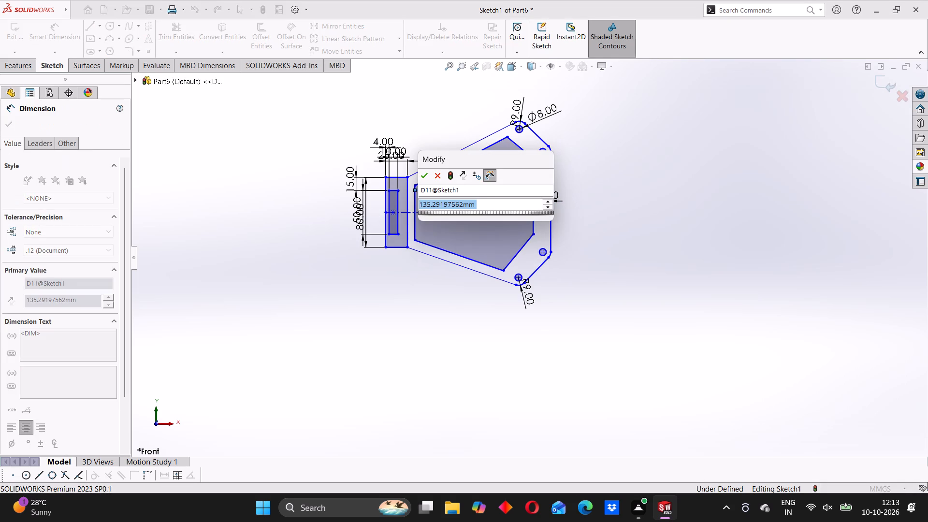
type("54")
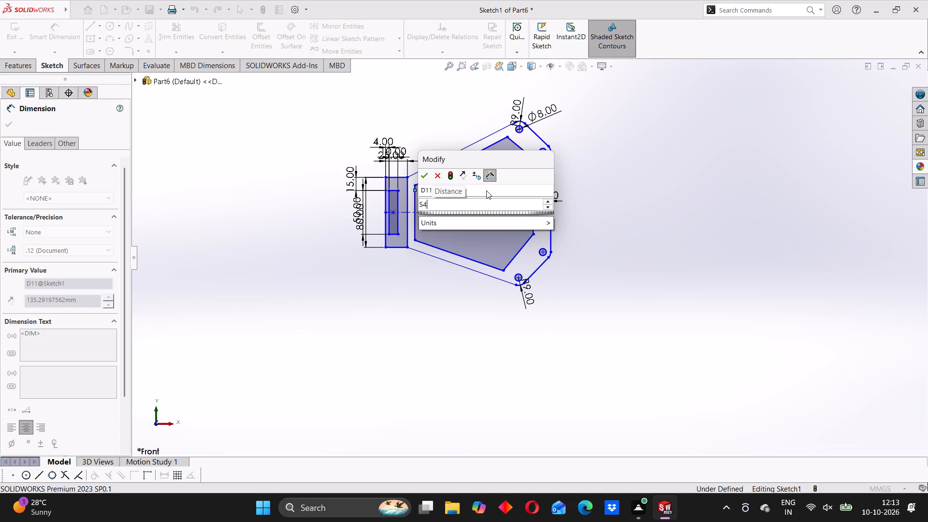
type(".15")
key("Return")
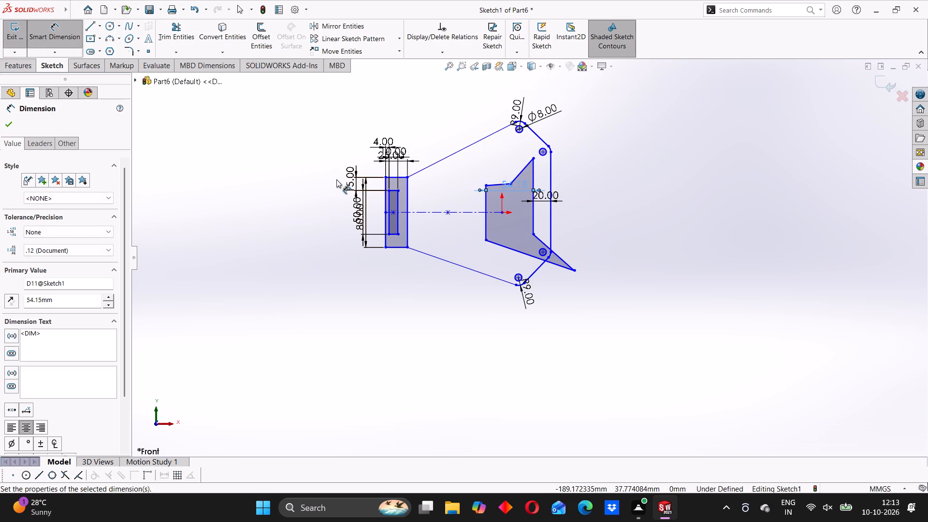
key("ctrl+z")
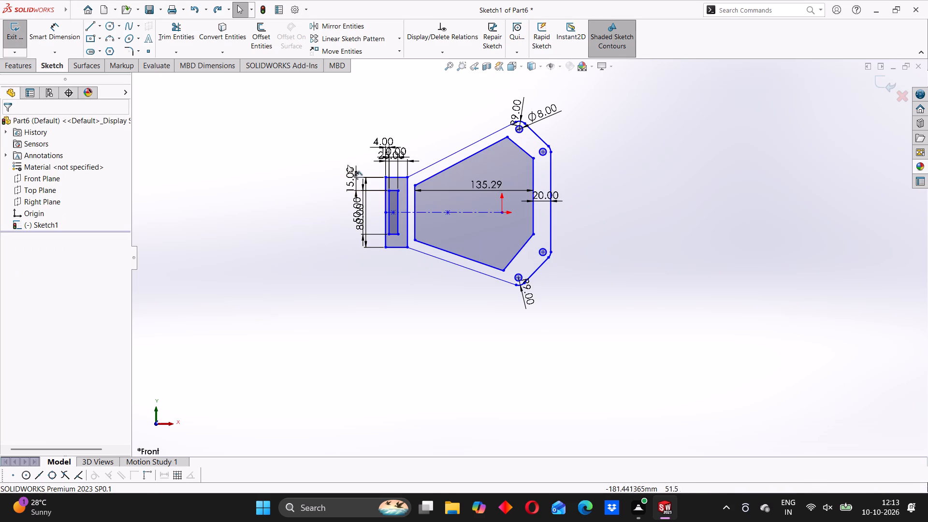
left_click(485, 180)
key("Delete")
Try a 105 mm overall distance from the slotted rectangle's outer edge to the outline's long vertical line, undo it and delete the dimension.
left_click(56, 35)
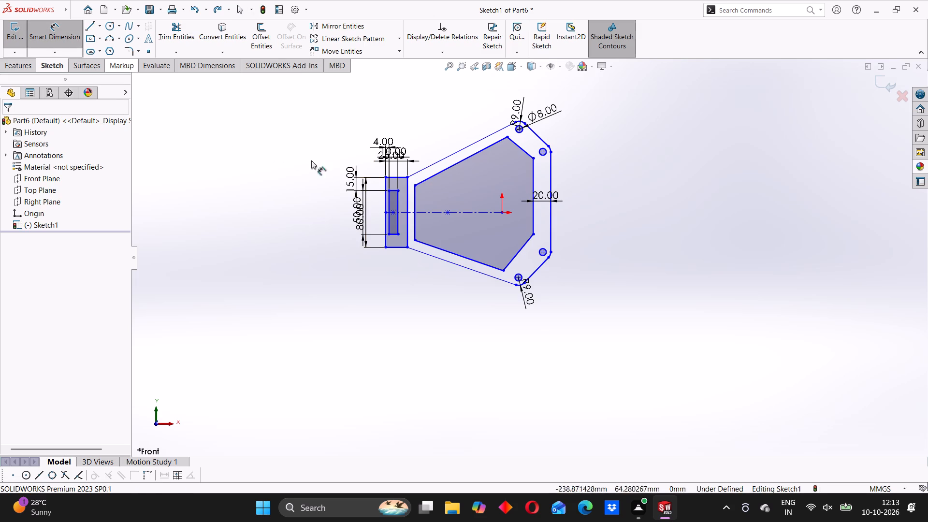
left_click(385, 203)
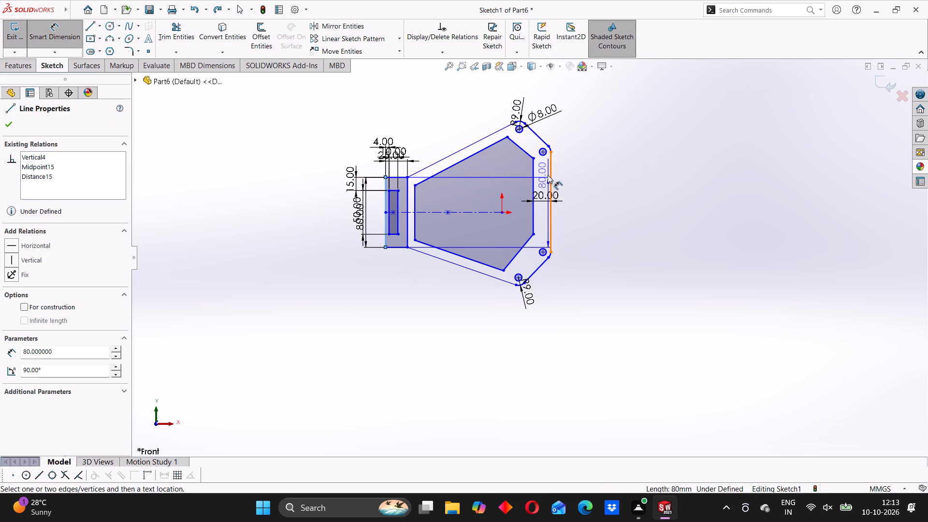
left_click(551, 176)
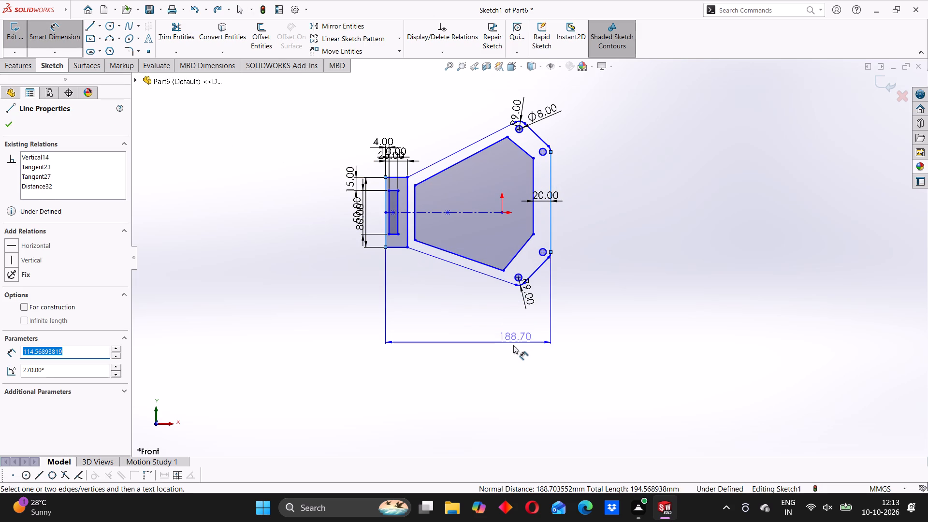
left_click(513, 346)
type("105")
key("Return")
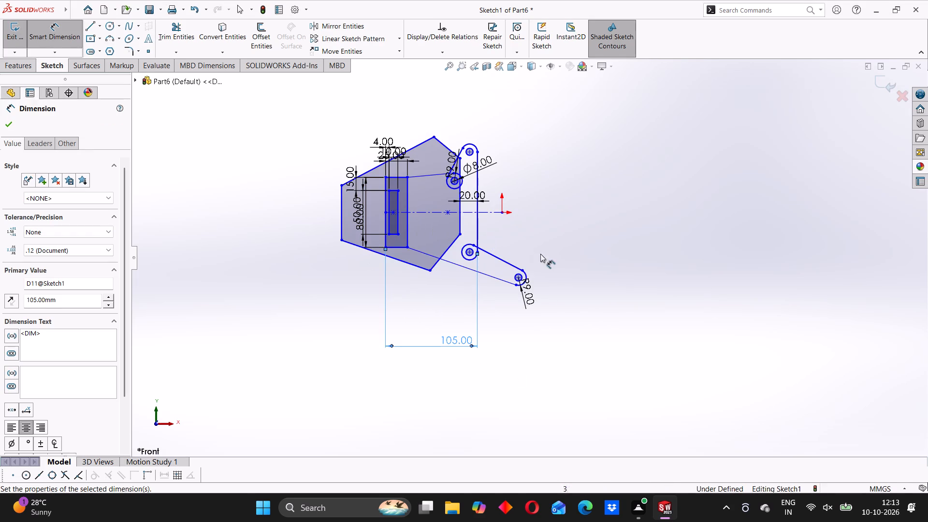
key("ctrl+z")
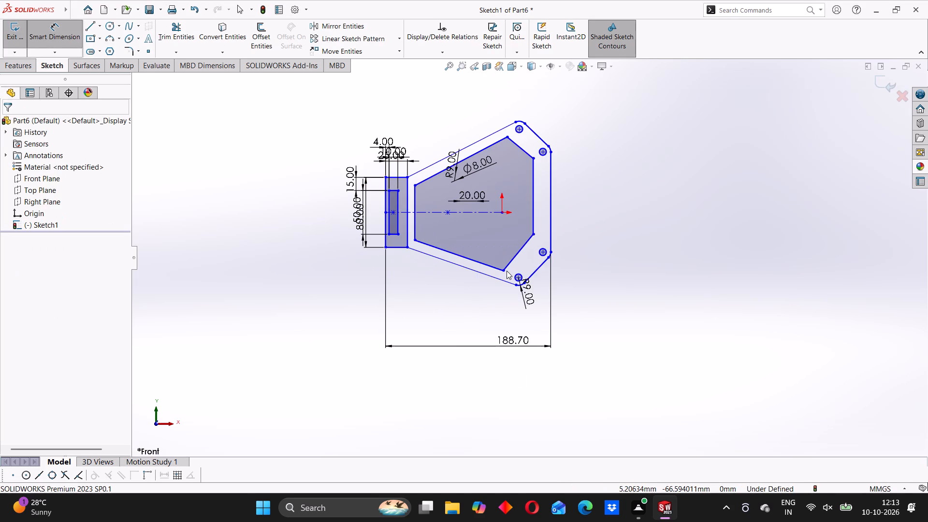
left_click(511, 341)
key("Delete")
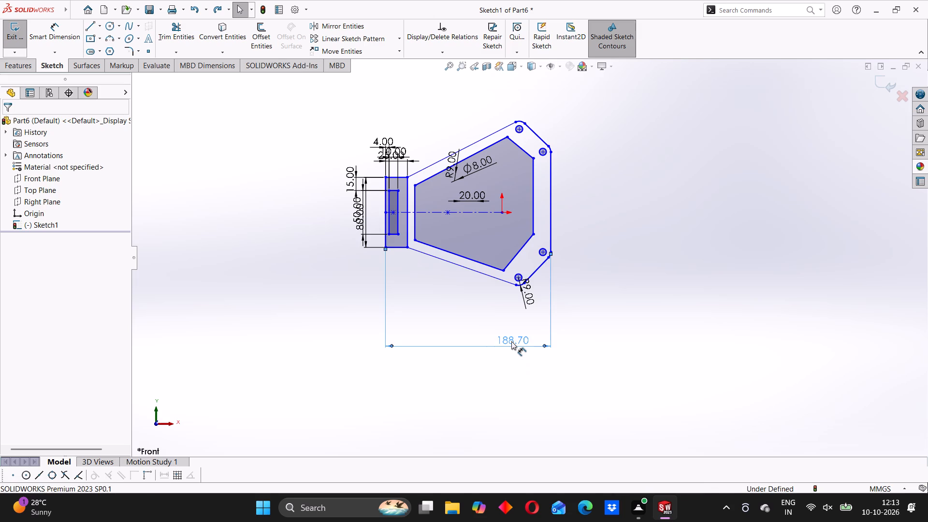
Delete the six-line inner profile together with its associated dimension.
scroll(522, 224, "down", 2)
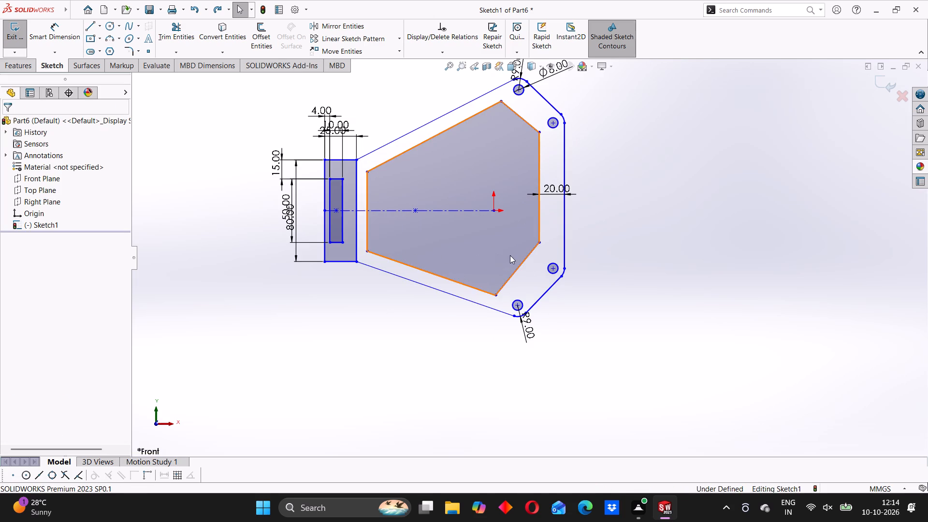
scroll(384, 215, "down", 3)
scroll(526, 257, "up", 3)
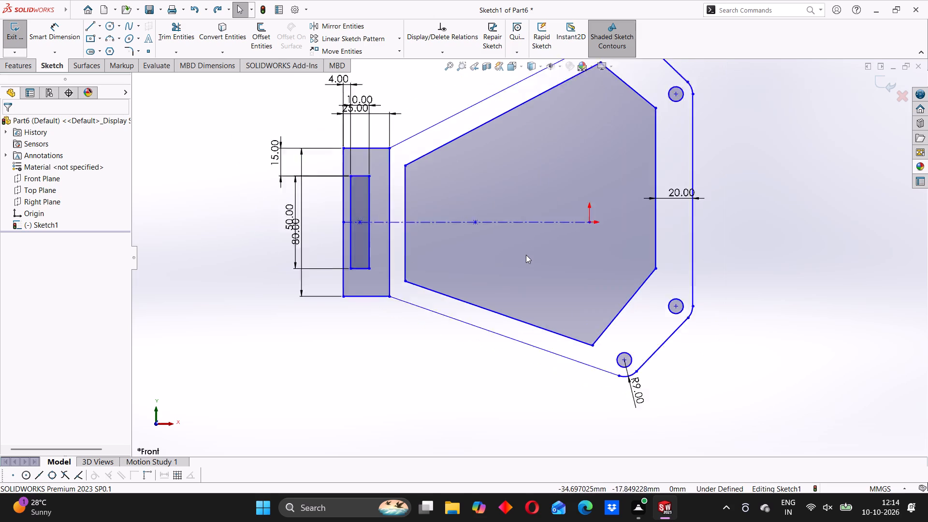
scroll(526, 255, "up", 3)
scroll(522, 252, "down", 5)
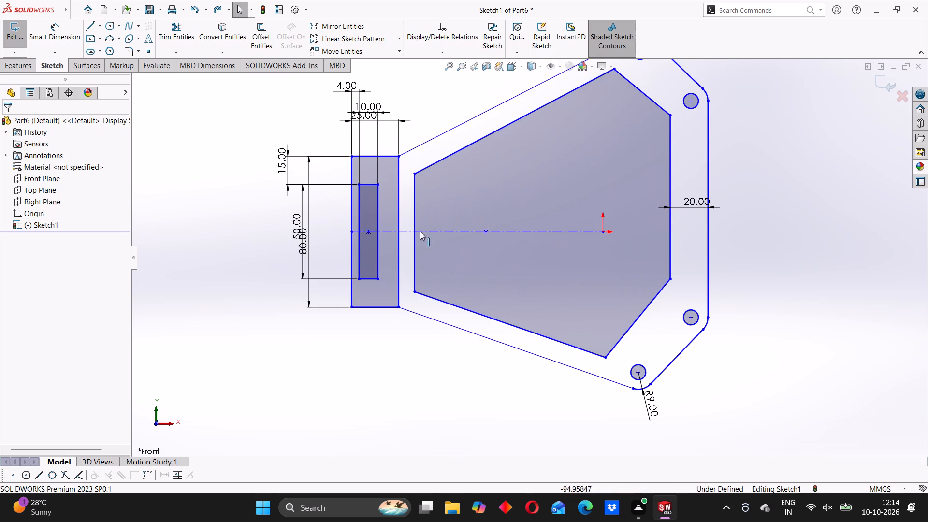
scroll(518, 246, "up", 3)
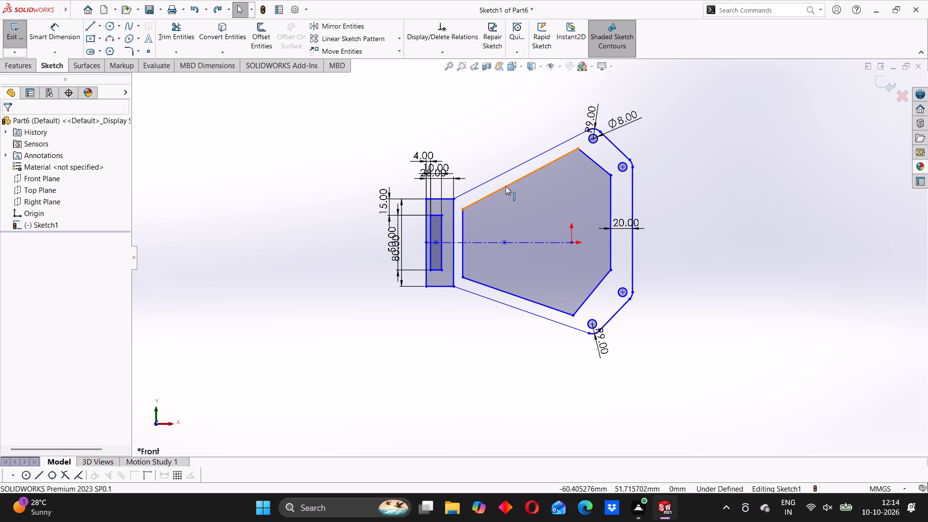
left_click(534, 195)
key("Delete")
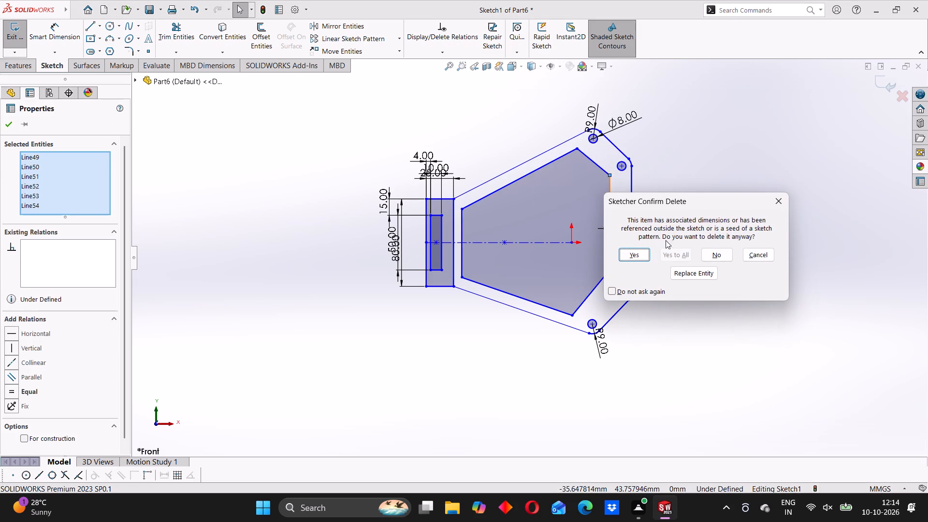
left_click(631, 256)
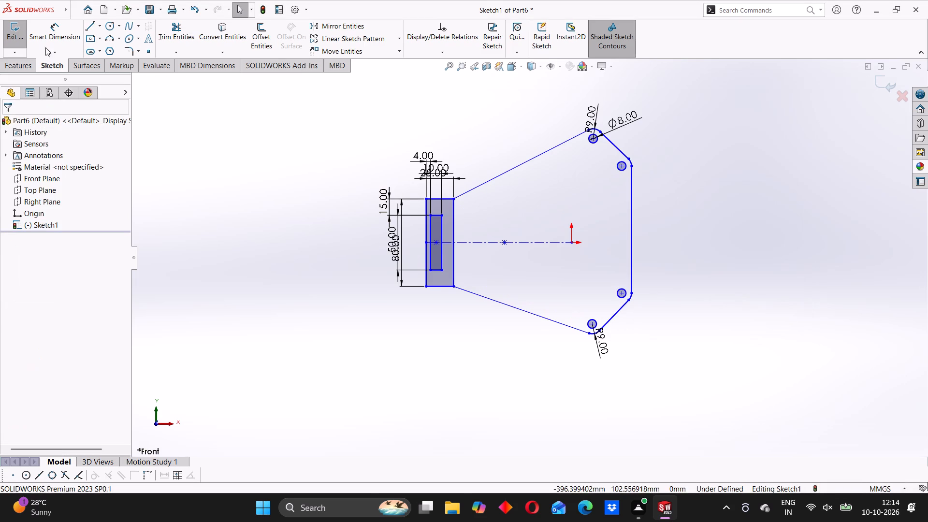
Dimension the distance from the slotted rectangle's outer edge to the outline's long vertical line to 105 mm.
left_click(49, 37)
left_click(426, 231)
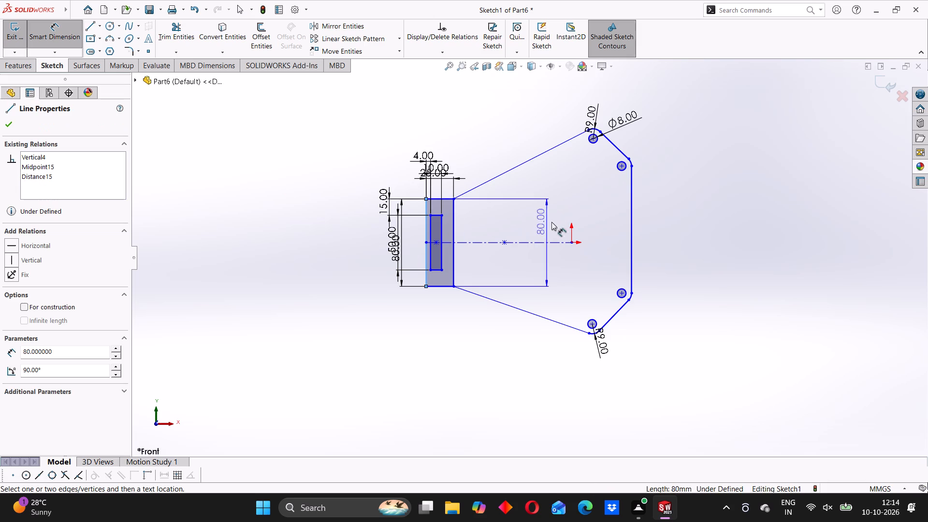
left_click(631, 217)
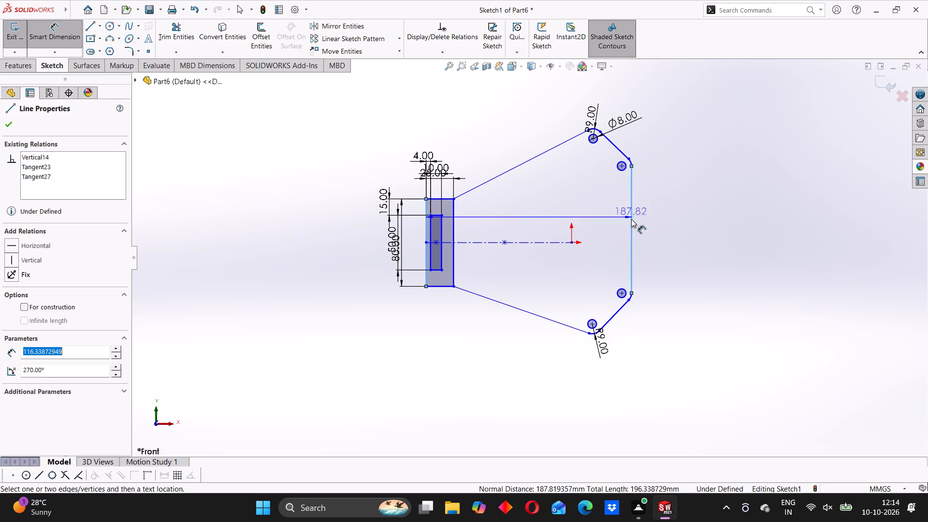
left_click(546, 386)
type("105")
key("Return")
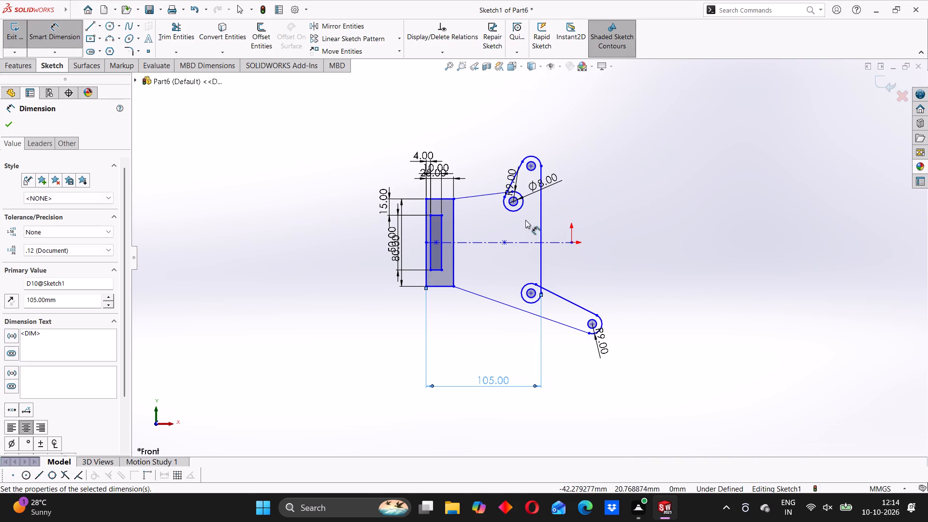
Delete the corner arcs, hole circles and short slanted connecting lines at both the upper and lower ends of the outline.
scroll(525, 220, "down", 5)
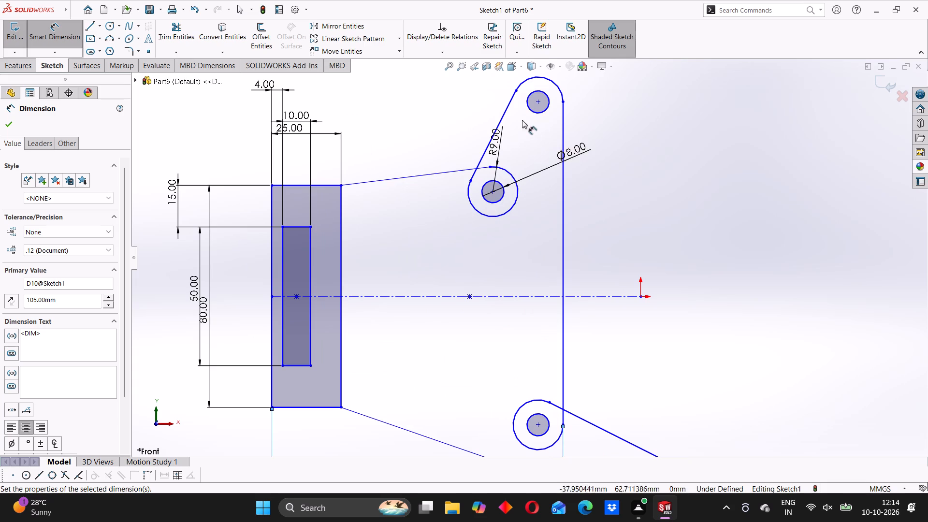
scroll(508, 190, "up", 5)
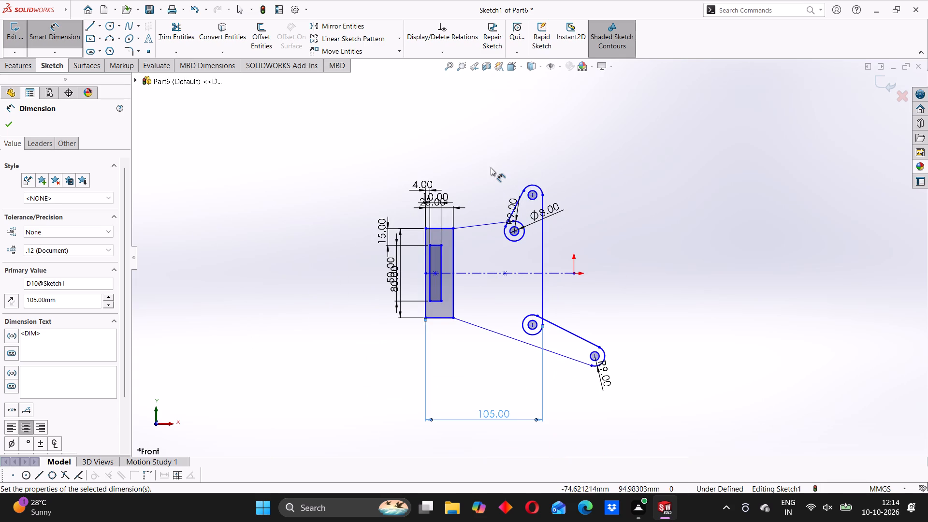
left_click_drag(491, 167, 599, 258)
left_click_drag(72, 40, 67, 37)
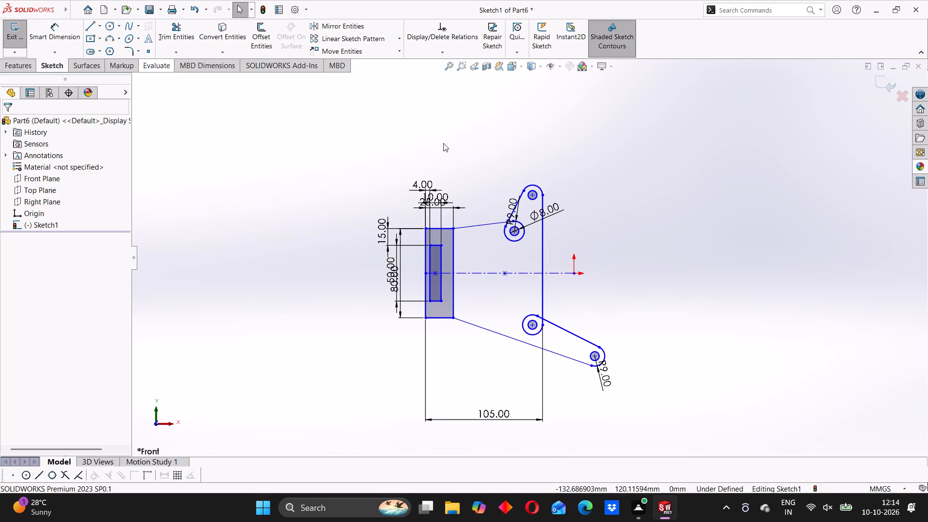
left_click_drag(489, 157, 580, 268)
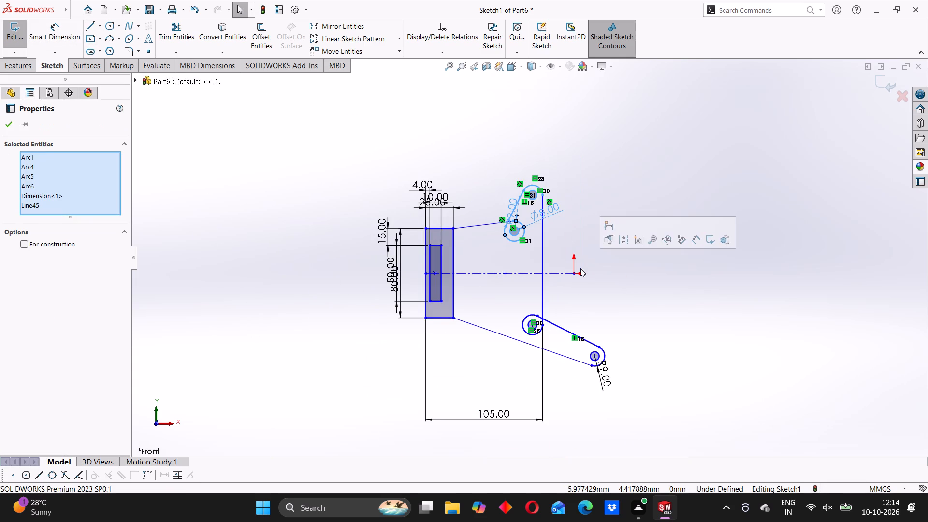
key("Delete")
left_click_drag(499, 298, 617, 347)
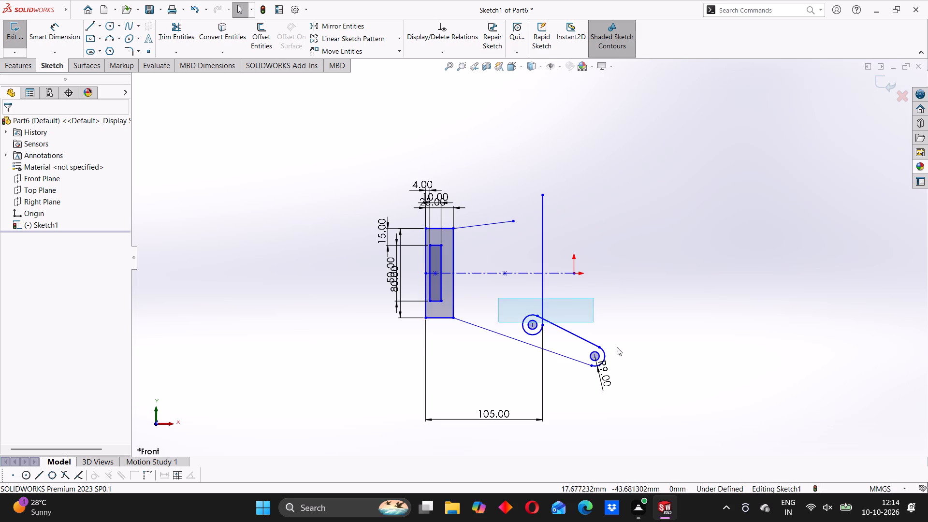
left_click_drag(617, 347, 655, 391)
key("Delete")
left_click(628, 252)
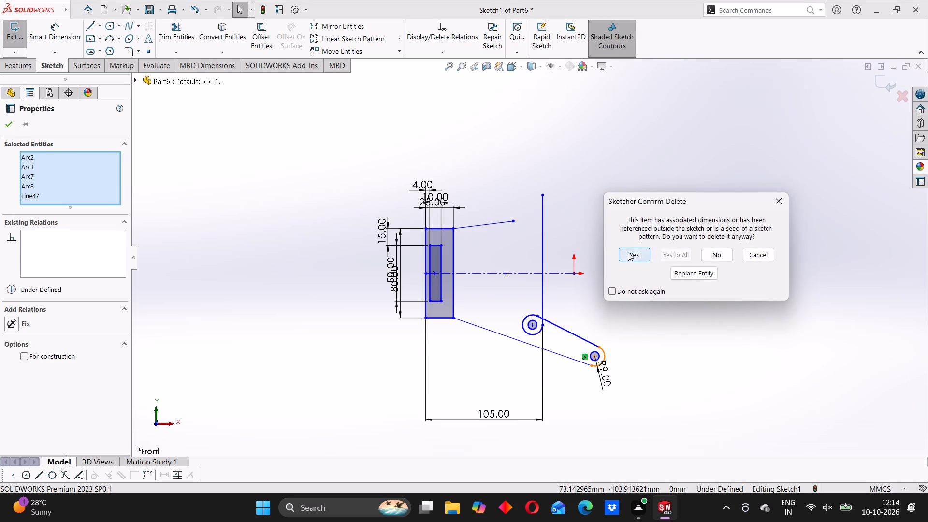
Delete the two remaining slanted lines attached to the slotted rectangle's corners, keeping the sketch open for editing.
left_click(551, 352)
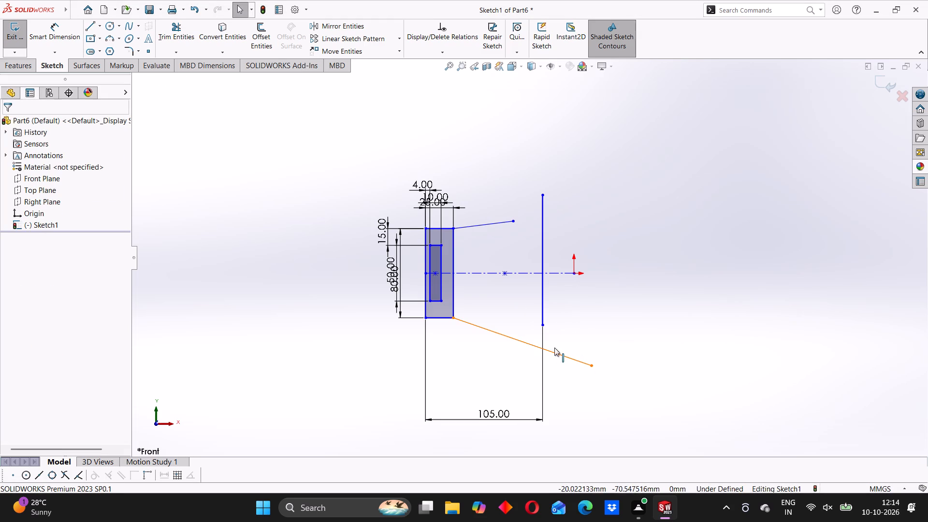
key("BackSpace")
key("Delete")
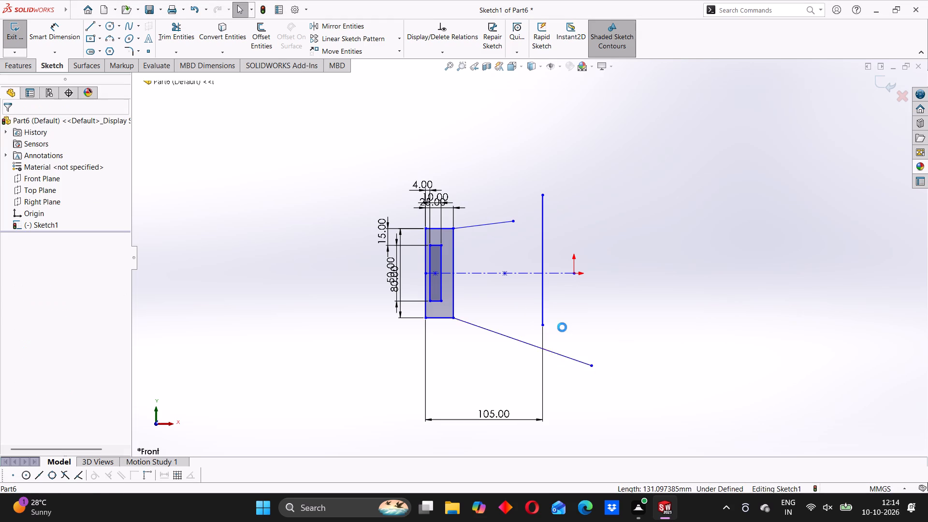
left_click(480, 225)
key("Delete")
left_click(480, 225)
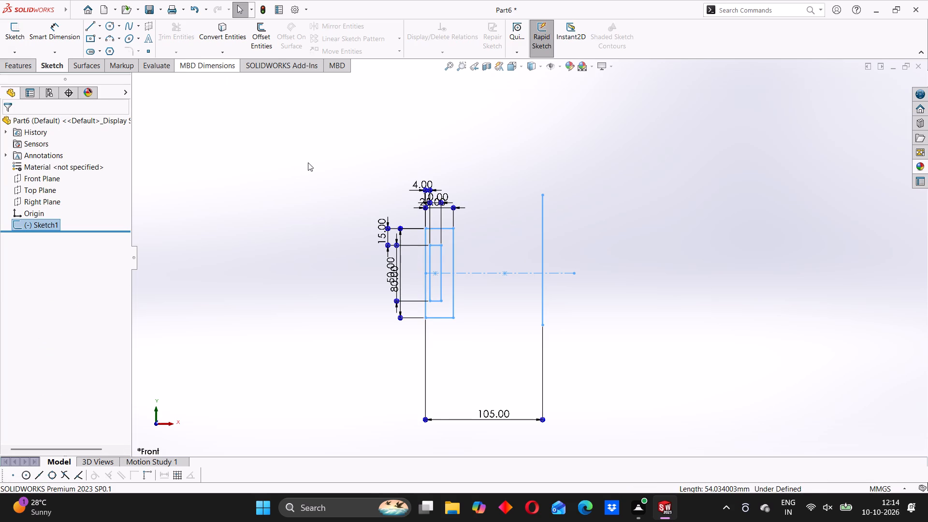
left_click(302, 153)
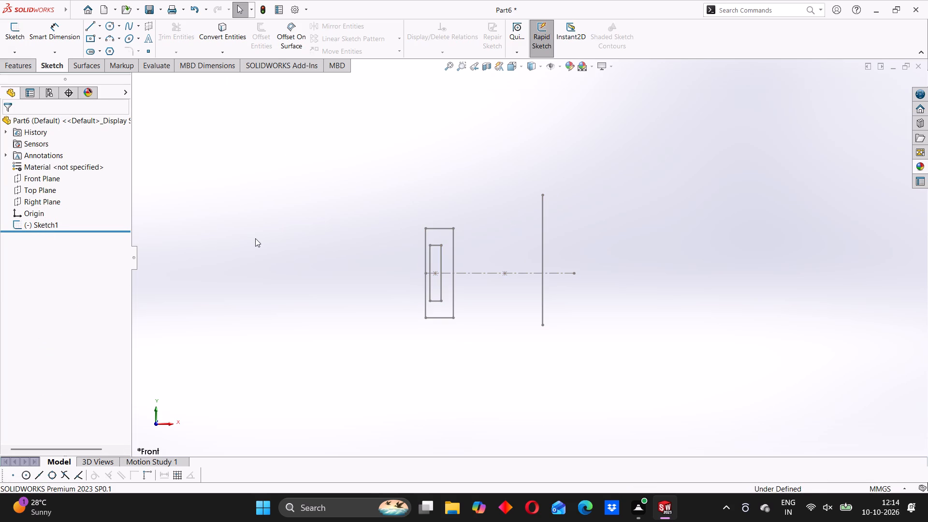
key("ctrl+z")
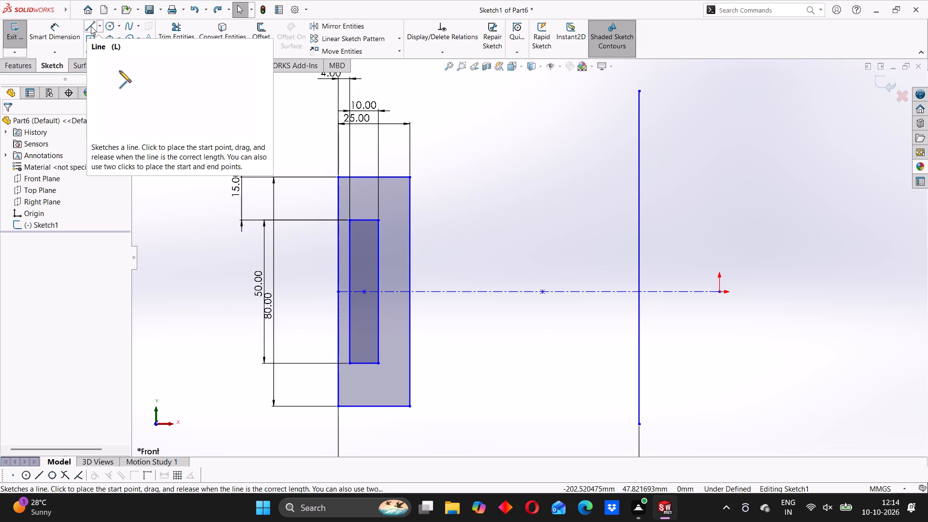
Draw two slanted lines at each end, linking the slotted rectangle's corners to the long vertical line, short segments about 41 mm above and 60 mm below.
left_click(91, 26)
scroll(603, 246, "up", 4)
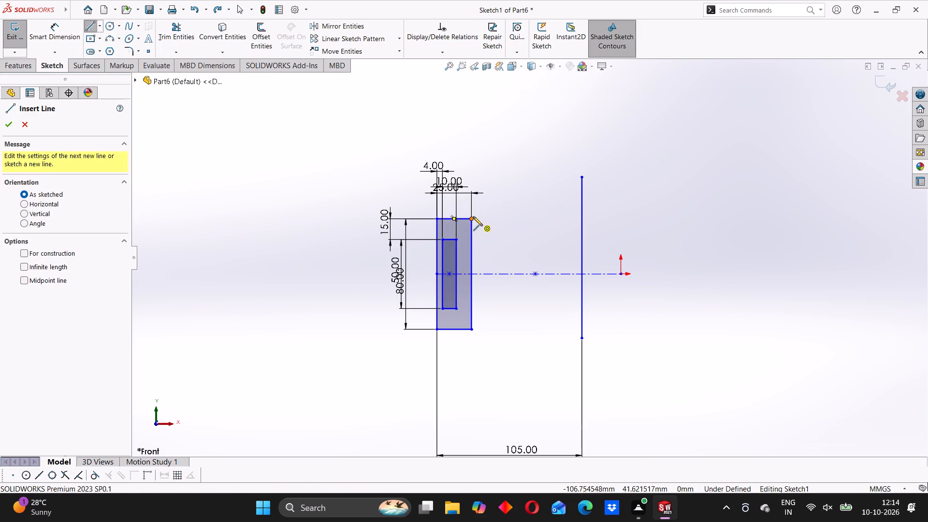
left_click(469, 218)
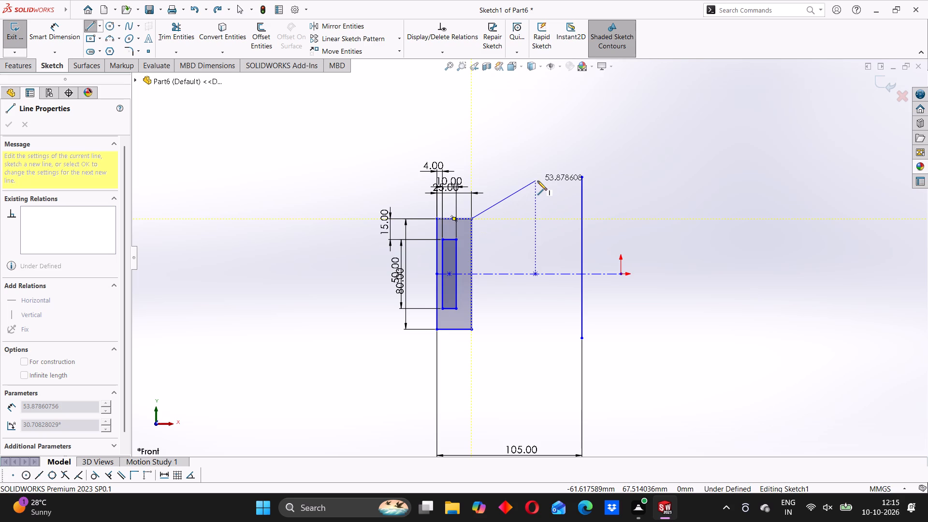
left_click(547, 133)
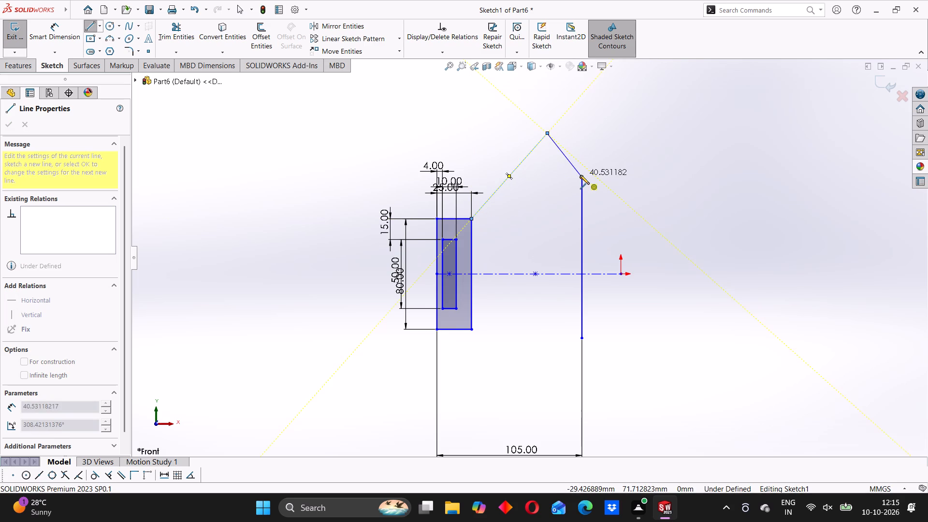
left_click(580, 175)
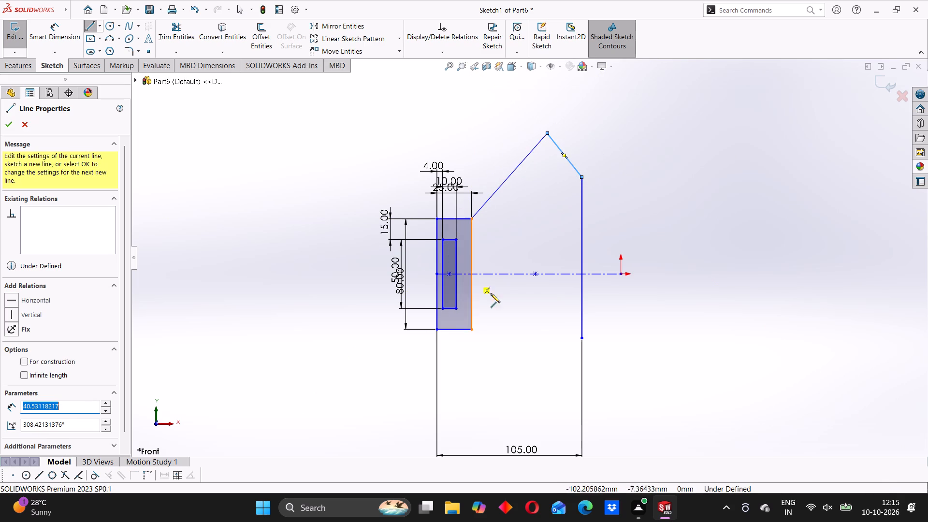
left_click(473, 328)
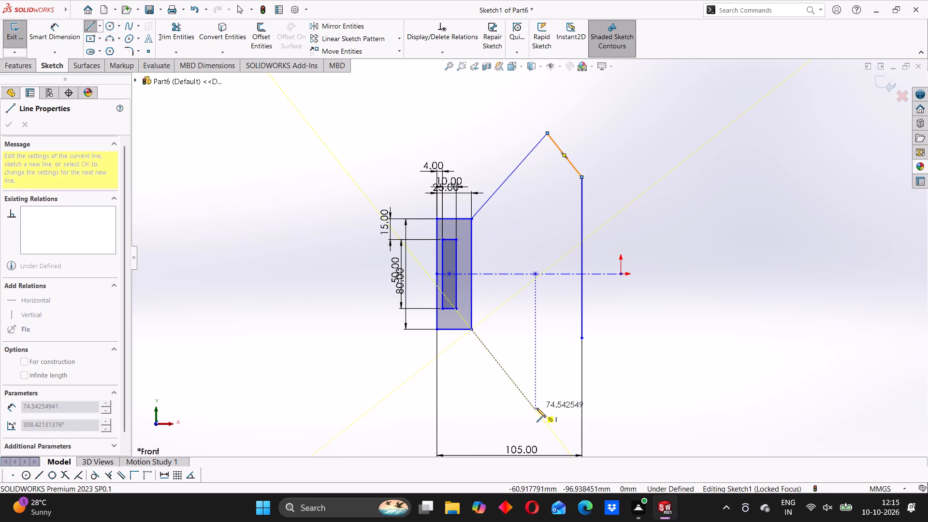
left_click(549, 413)
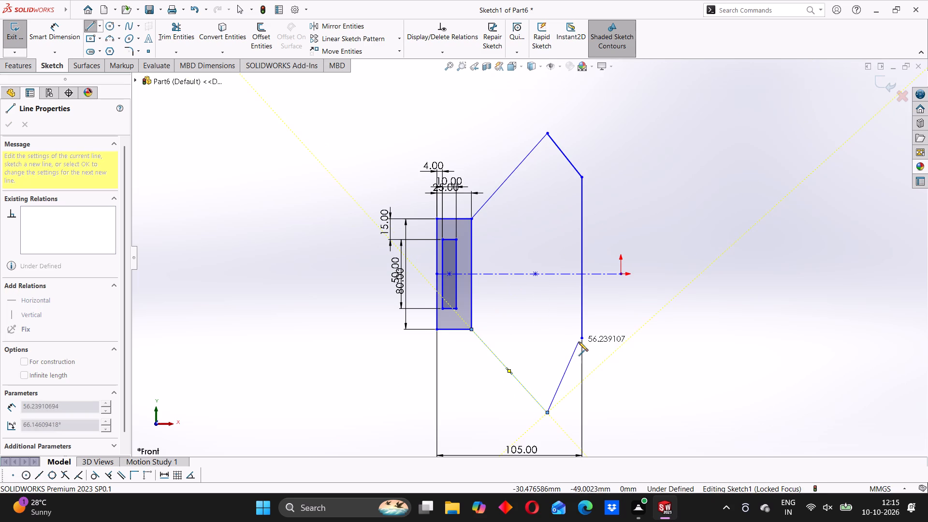
left_click(580, 340)
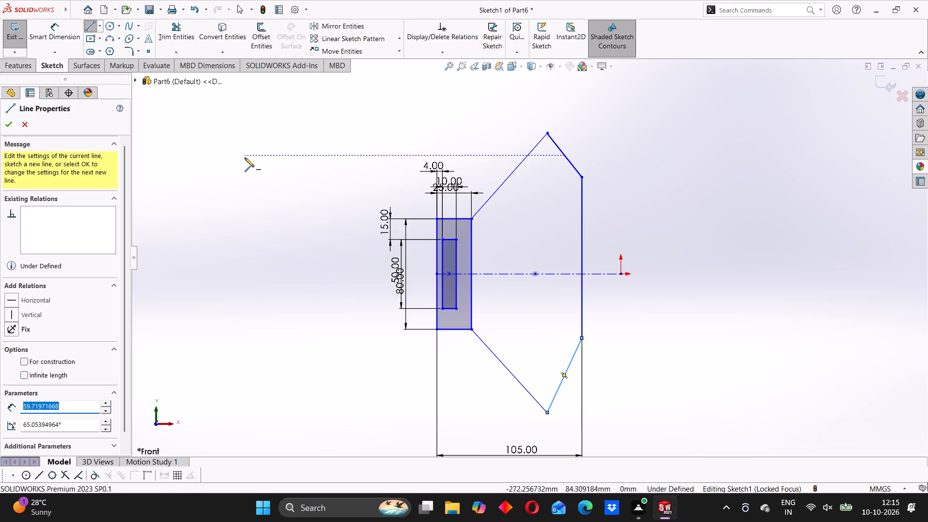
right_click(245, 158)
left_click(266, 169)
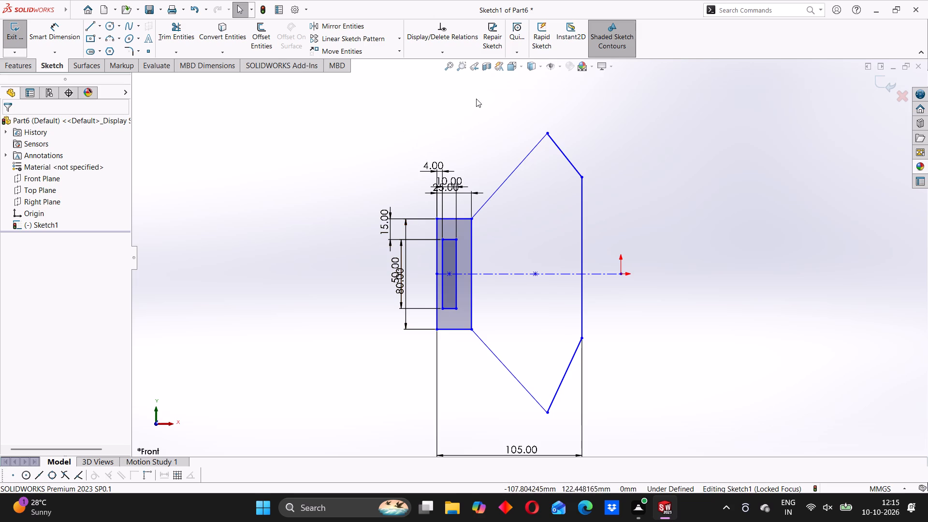
Move the outline's upper peak inward to about Y 82 mm and bring its lower peak closer to the centerline.
left_click_drag(545, 132, 538, 174)
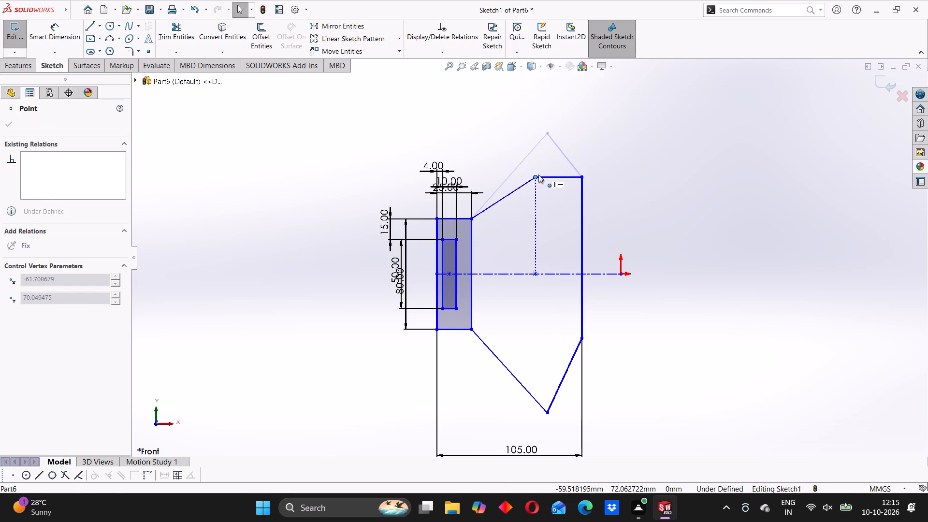
left_click_drag(538, 174, 546, 161)
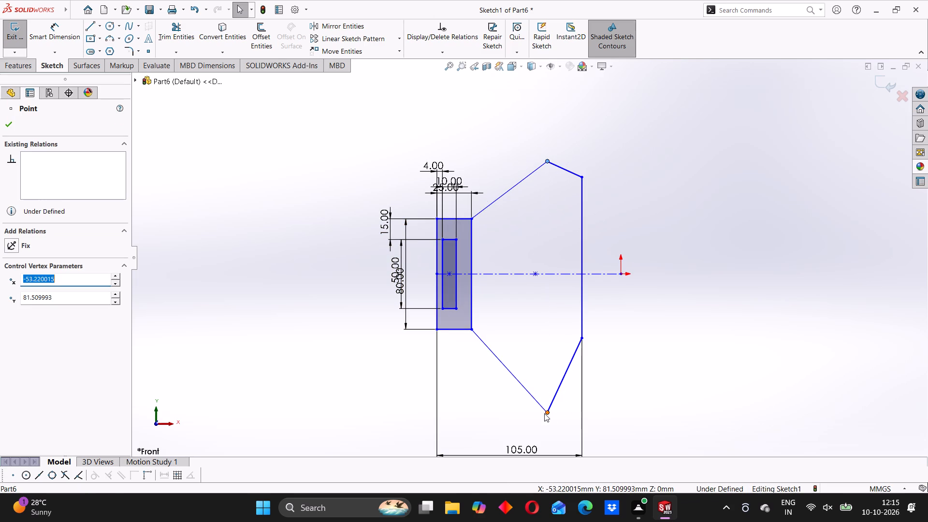
left_click_drag(545, 410, 546, 363)
left_click(225, 184)
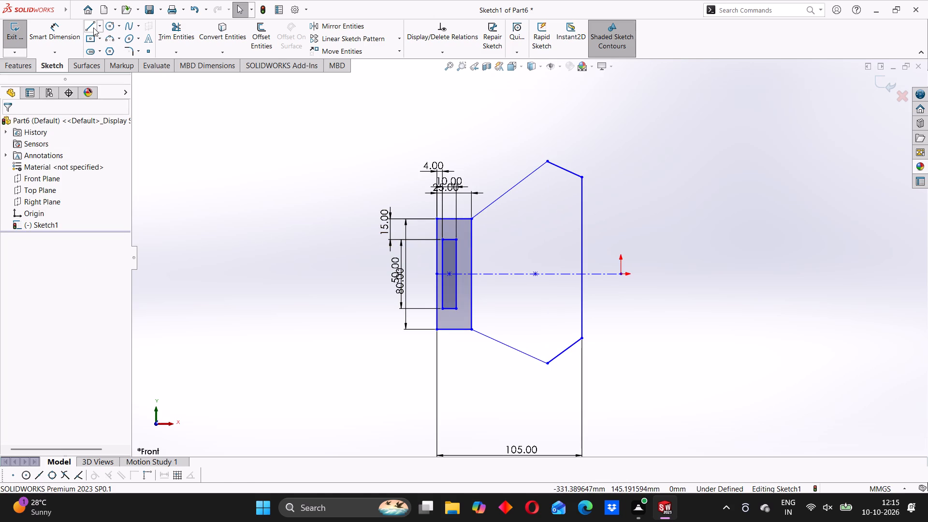
Fillet the outline's two peaks and both corners at the long vertical line with a 9 mm radius.
left_click(133, 48)
left_click(545, 161)
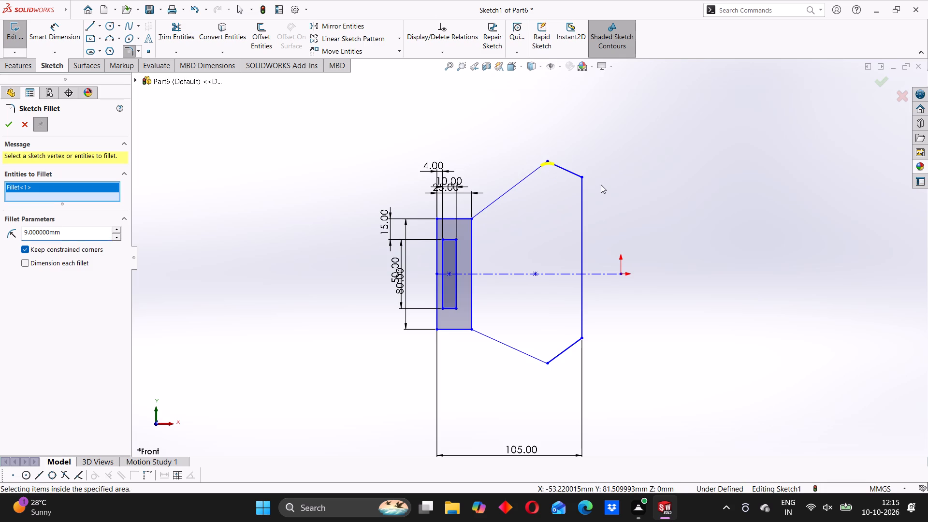
left_click(582, 177)
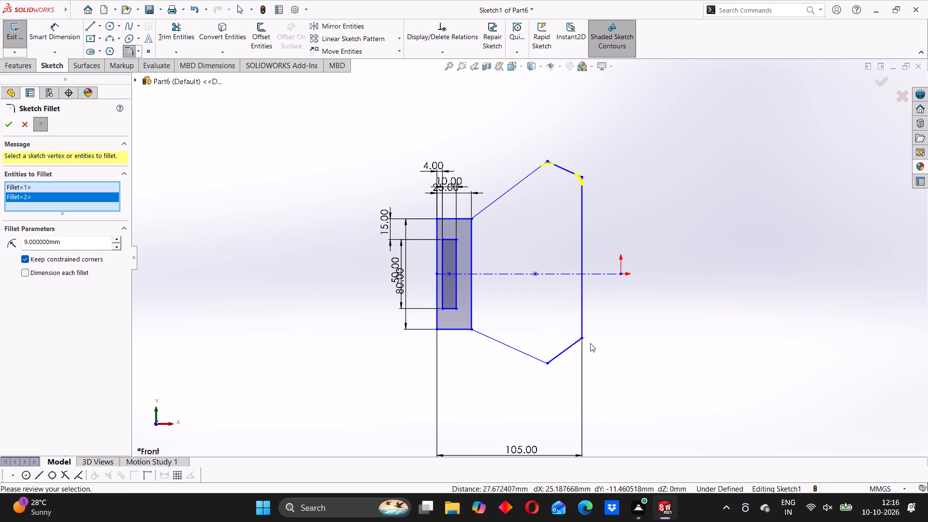
left_click(582, 339)
left_click(550, 364)
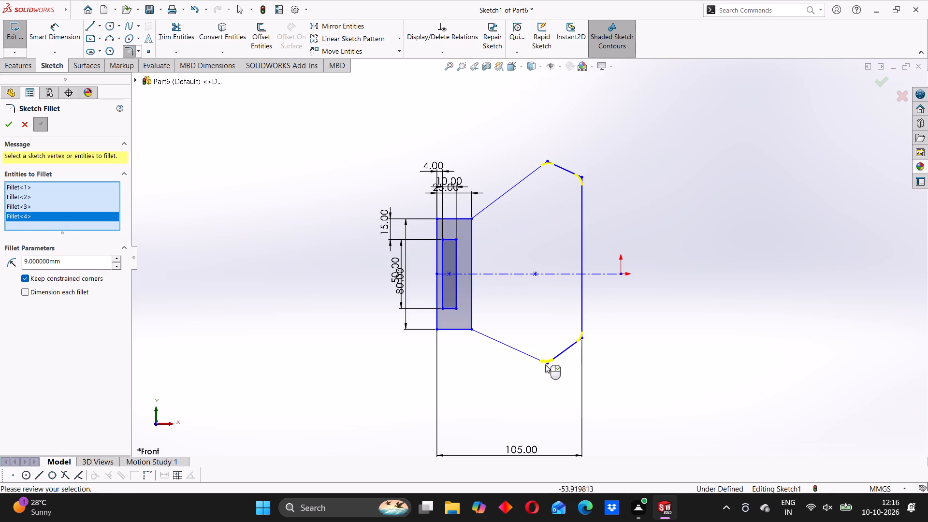
left_click(10, 127)
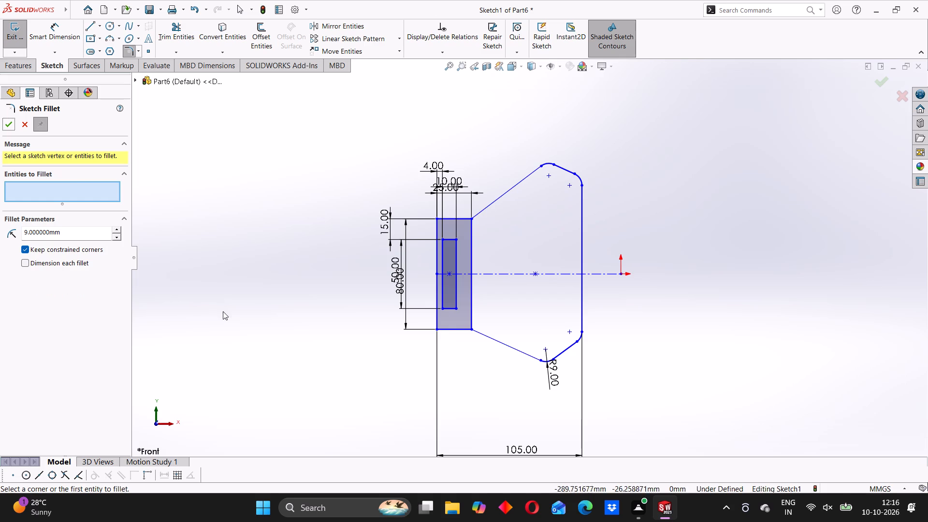
scroll(554, 256, "up", 3)
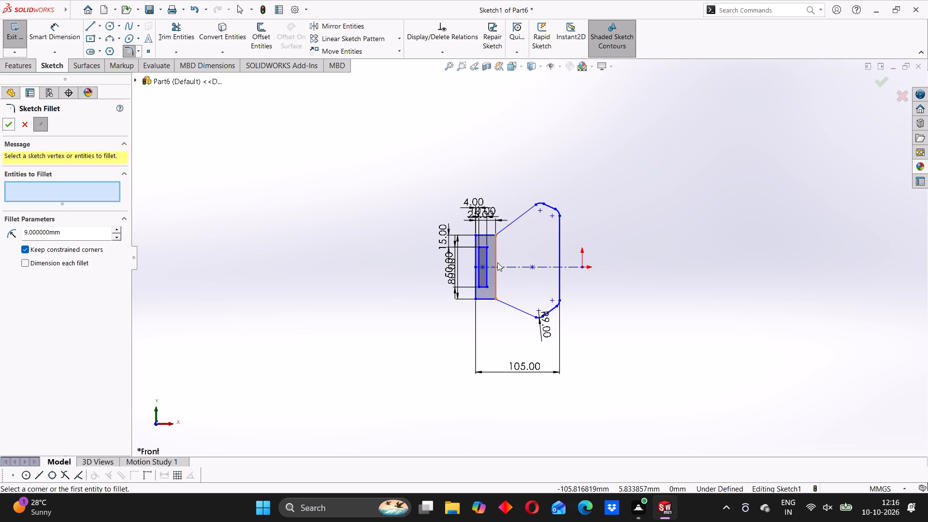
scroll(507, 283, "down", 3)
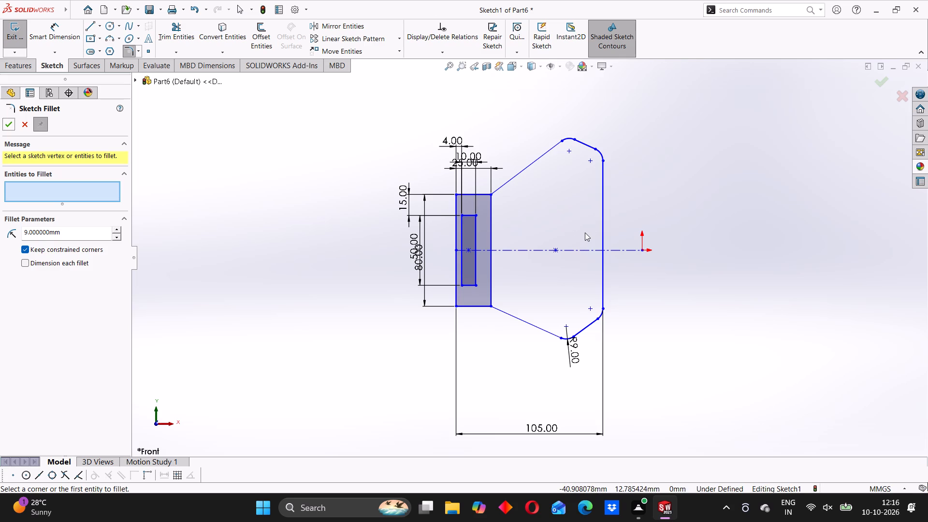
Sketch a closed six-line inner profile within the flared outline, with its vertical side facing the slotted rectangle about 68 mm long.
left_click(96, 28)
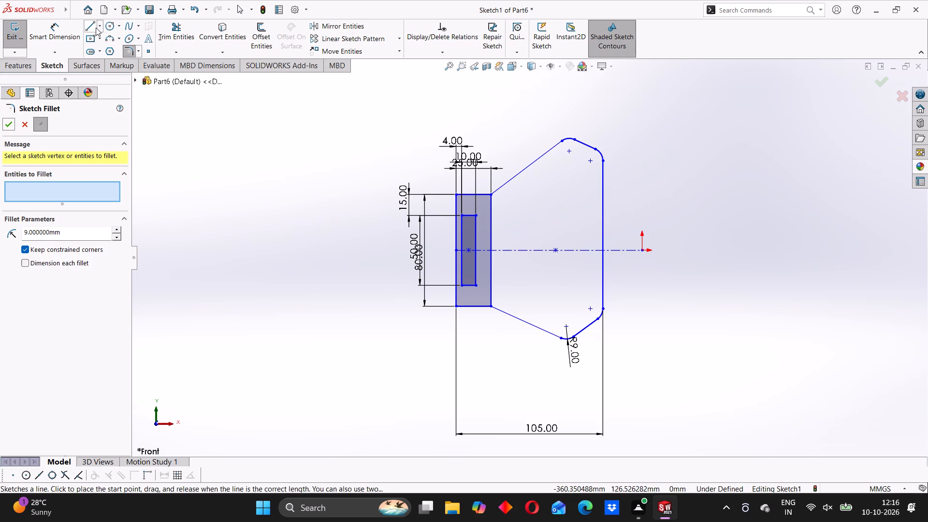
left_click(504, 203)
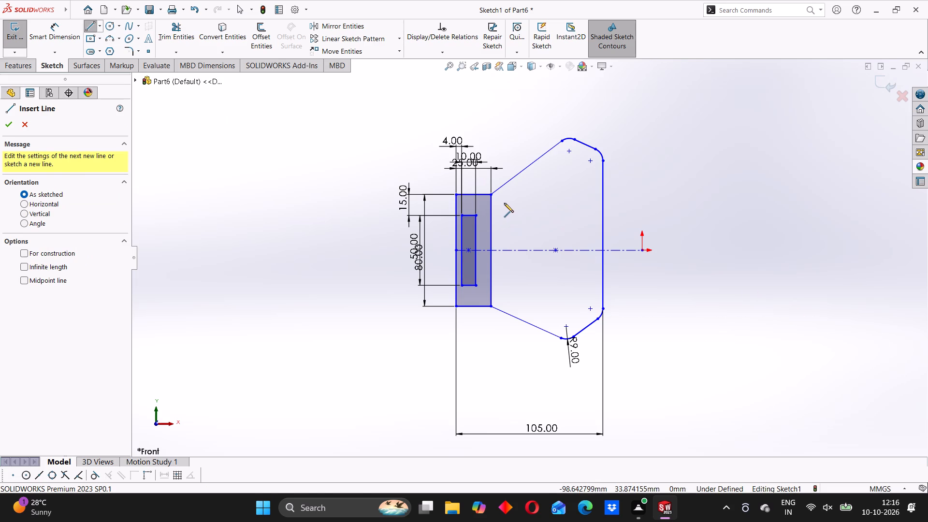
left_click(507, 299)
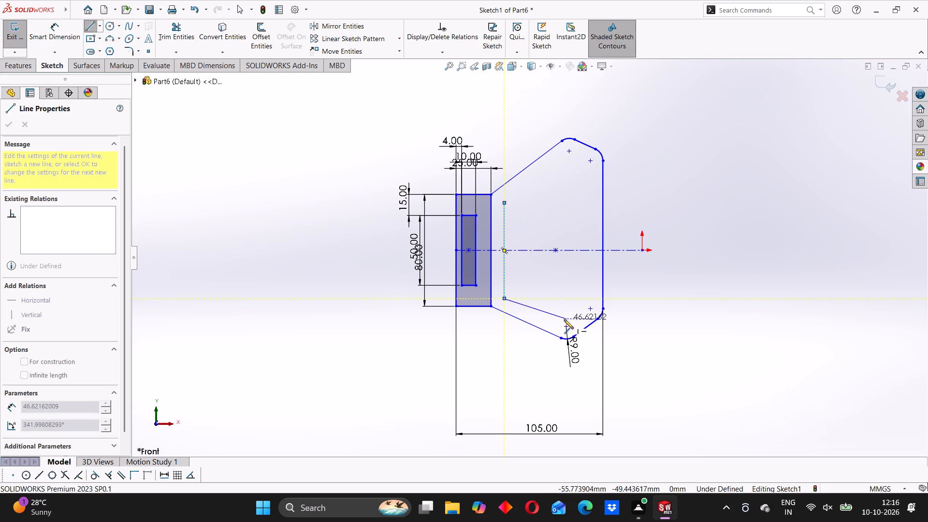
left_click(566, 318)
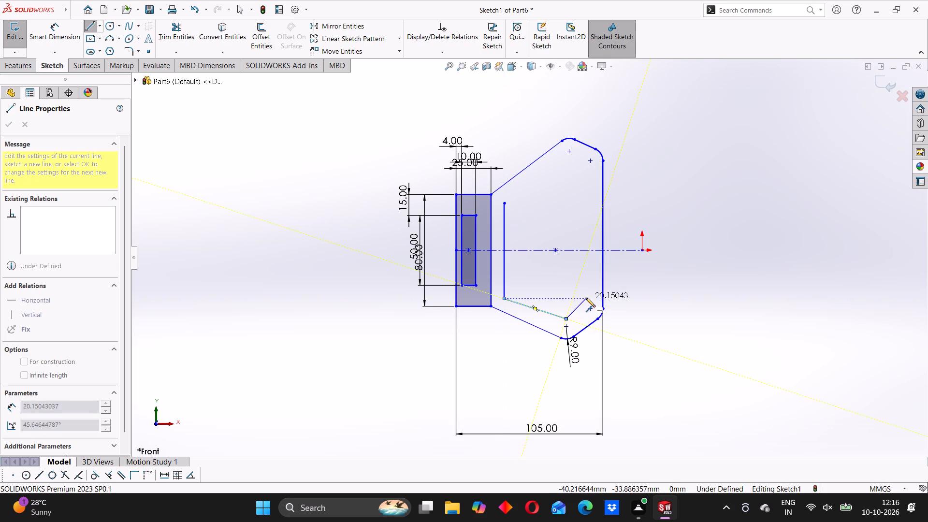
left_click(590, 298)
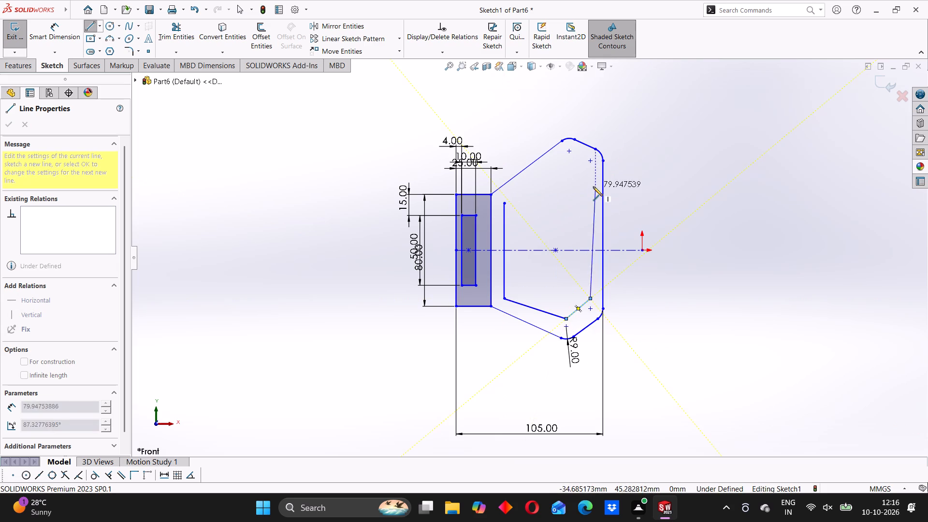
left_click(589, 179)
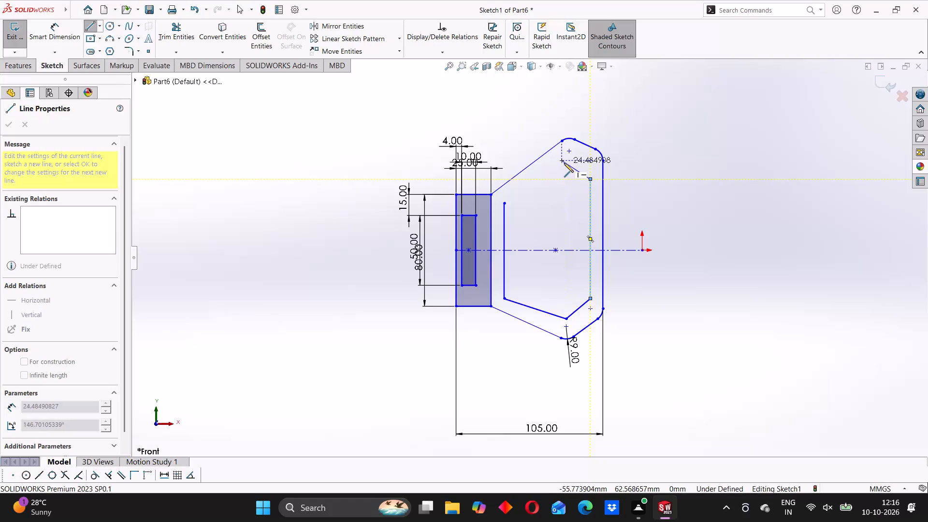
left_click(565, 161)
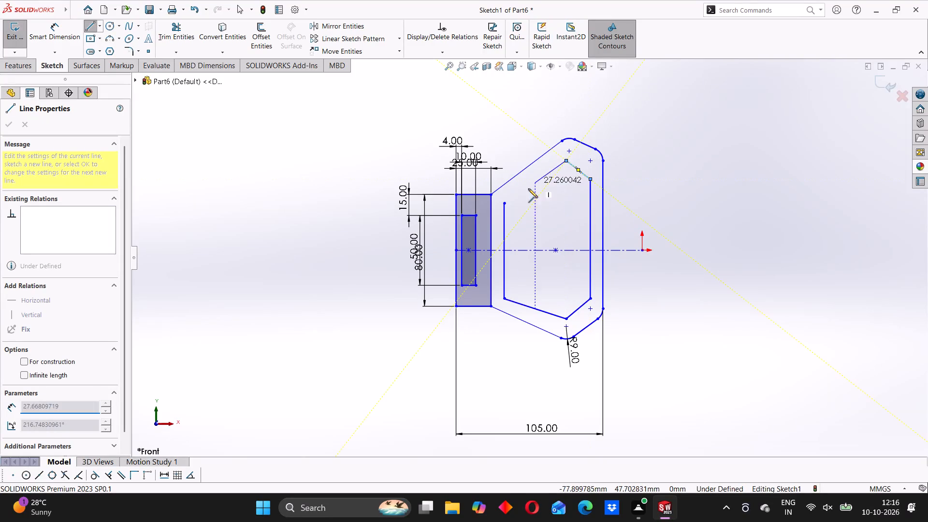
left_click(507, 204)
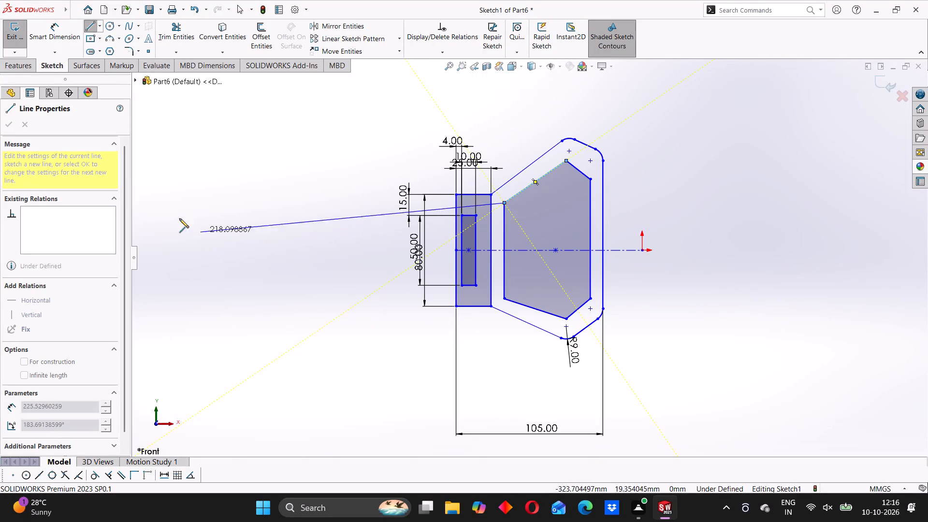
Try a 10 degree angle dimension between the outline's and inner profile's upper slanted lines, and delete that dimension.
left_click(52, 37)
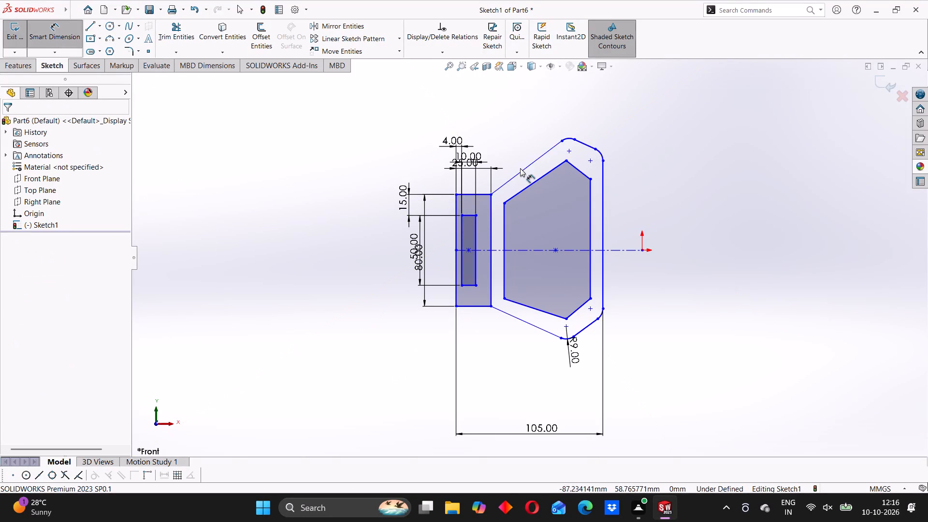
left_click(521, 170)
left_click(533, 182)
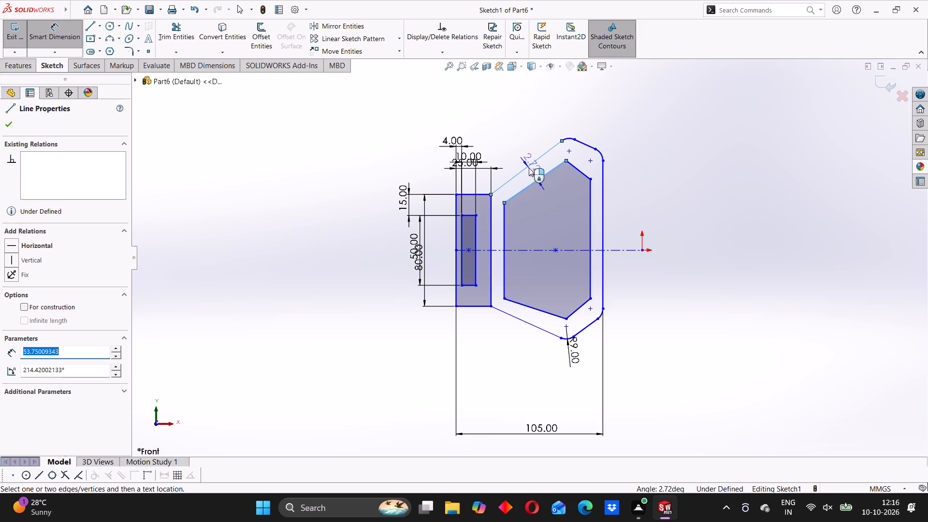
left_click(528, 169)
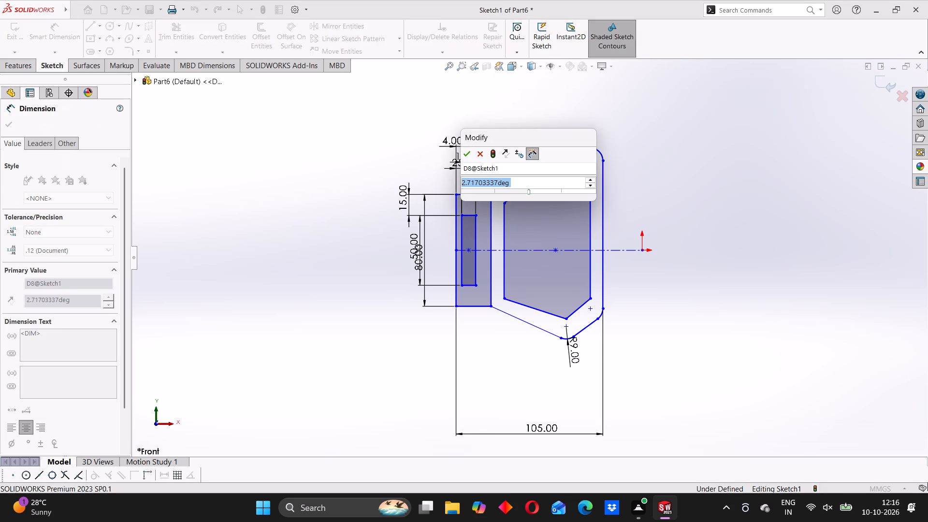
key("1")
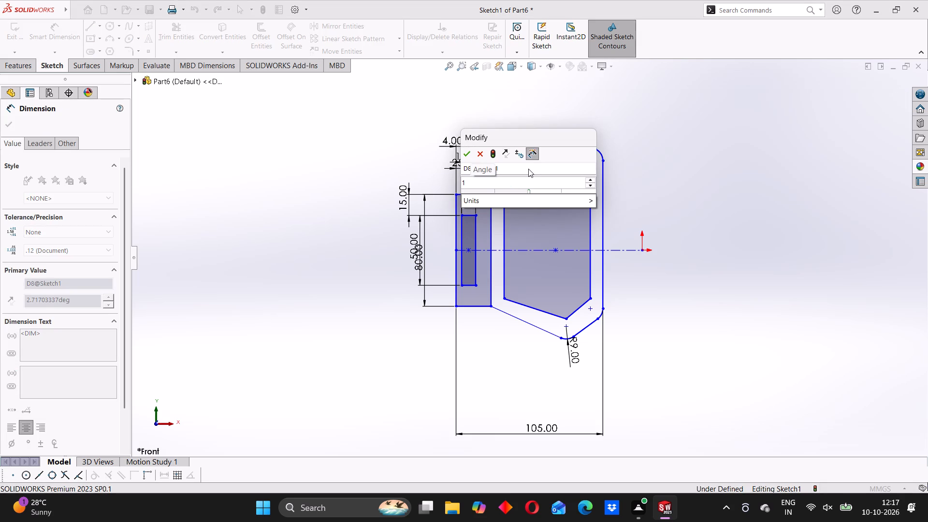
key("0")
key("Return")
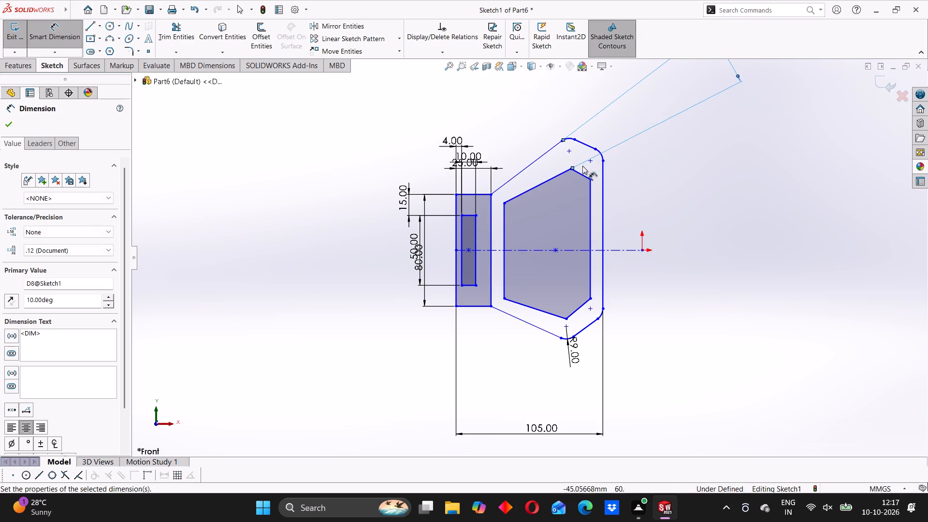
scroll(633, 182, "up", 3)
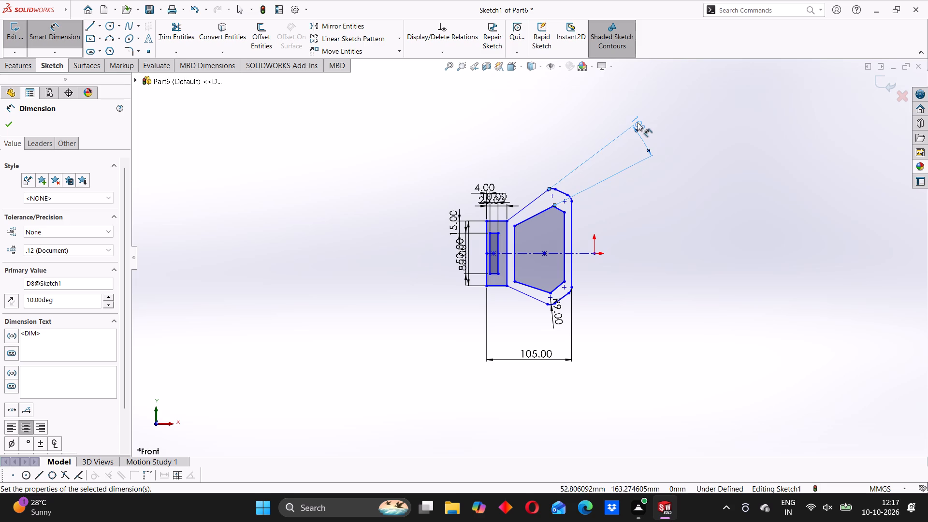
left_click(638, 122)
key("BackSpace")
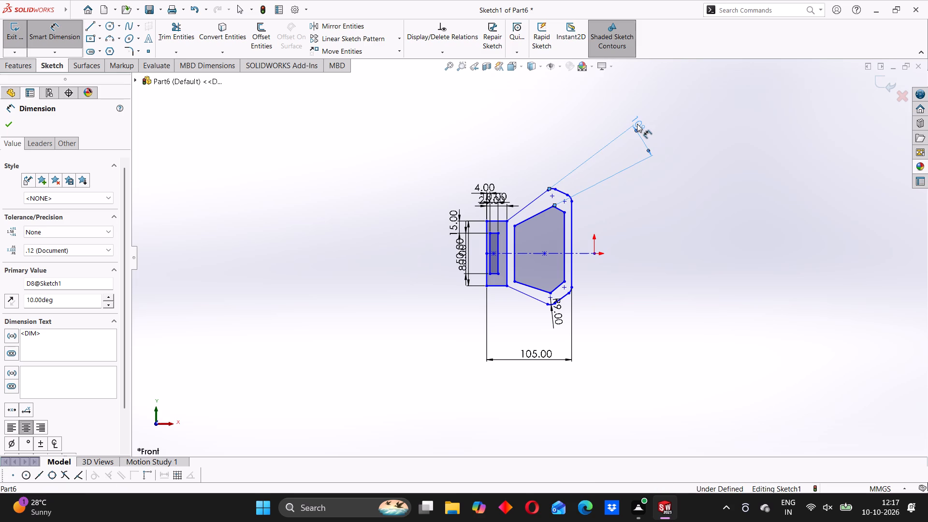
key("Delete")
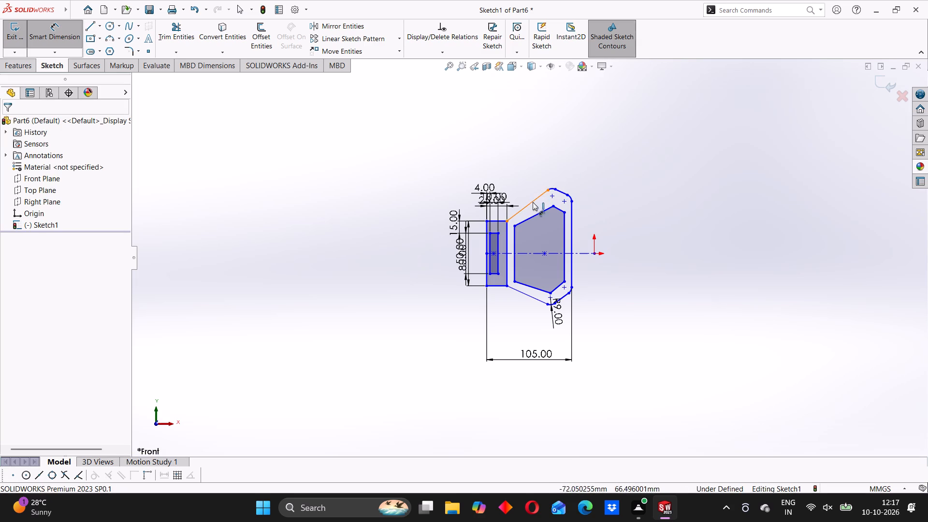
Dimension the gap between the outline's and inner profile's upper long slanted lines as 10 mm.
left_click(529, 205)
left_click(532, 214)
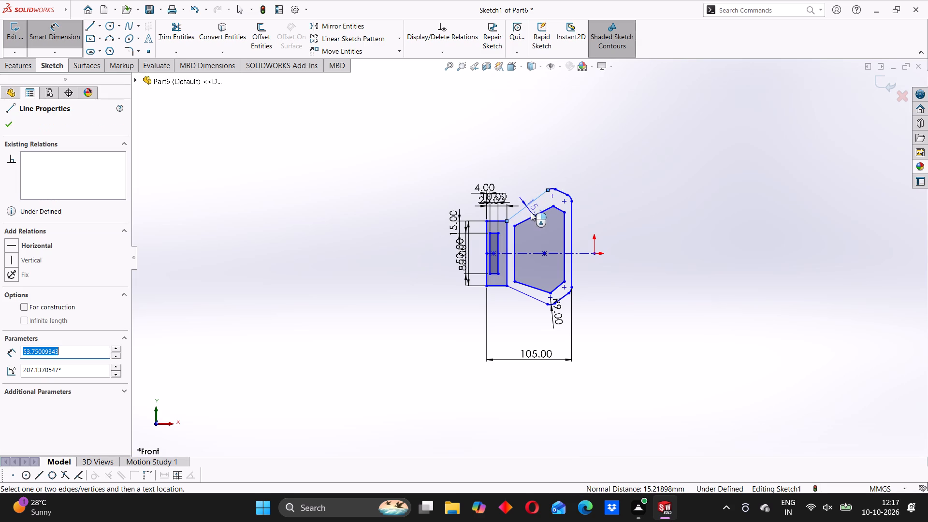
left_click(526, 210)
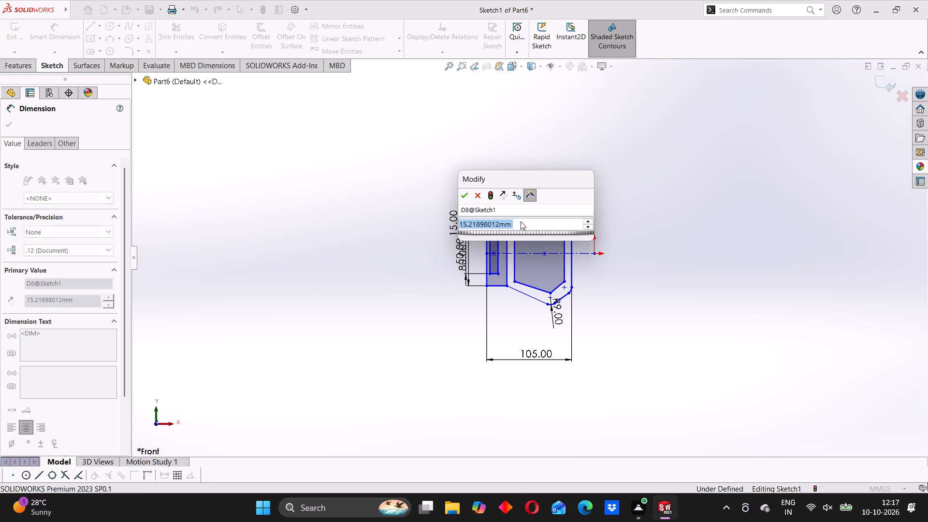
type("10")
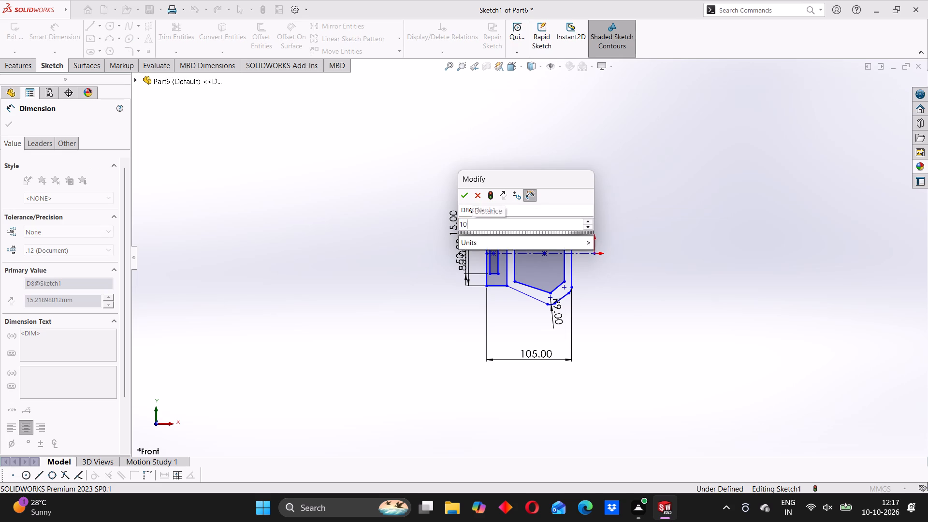
key("Return")
left_click(498, 154)
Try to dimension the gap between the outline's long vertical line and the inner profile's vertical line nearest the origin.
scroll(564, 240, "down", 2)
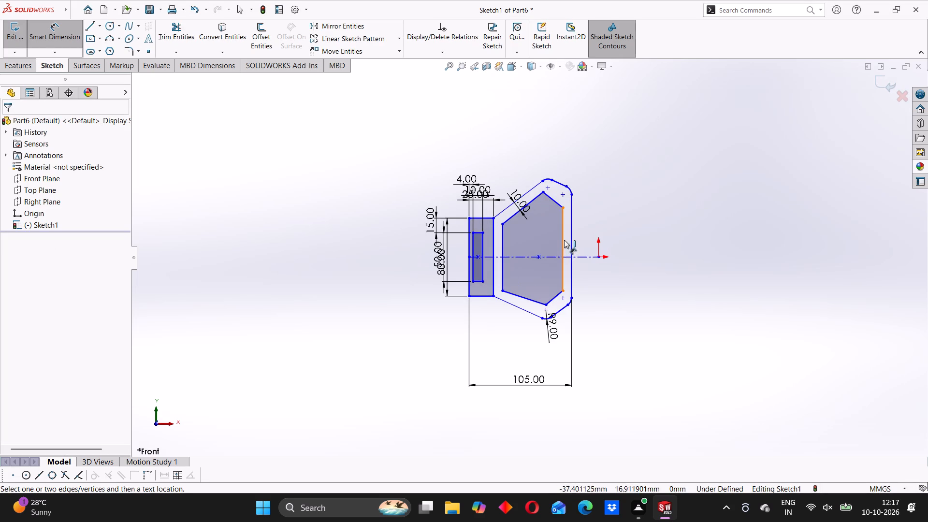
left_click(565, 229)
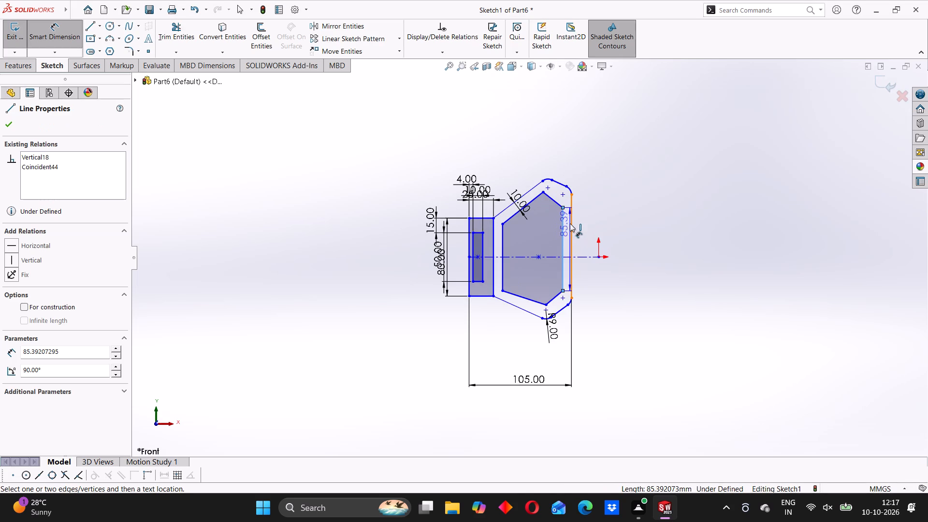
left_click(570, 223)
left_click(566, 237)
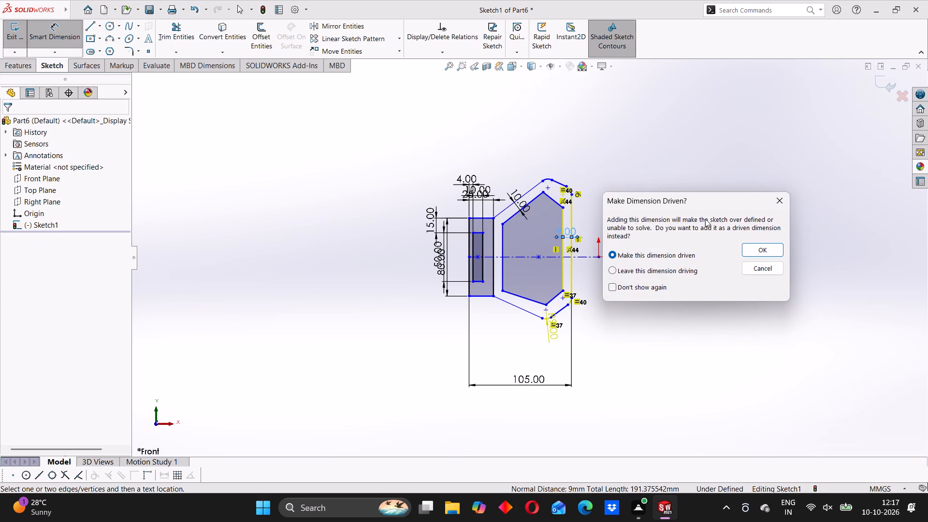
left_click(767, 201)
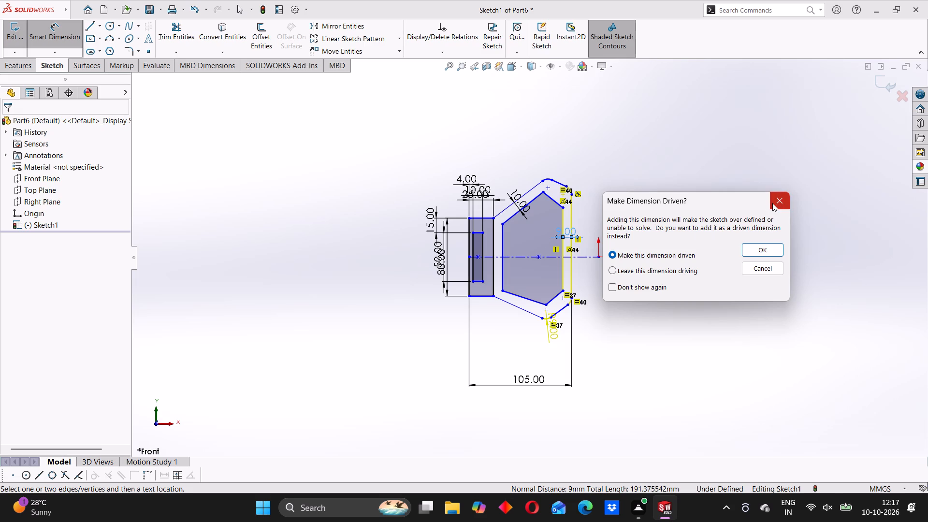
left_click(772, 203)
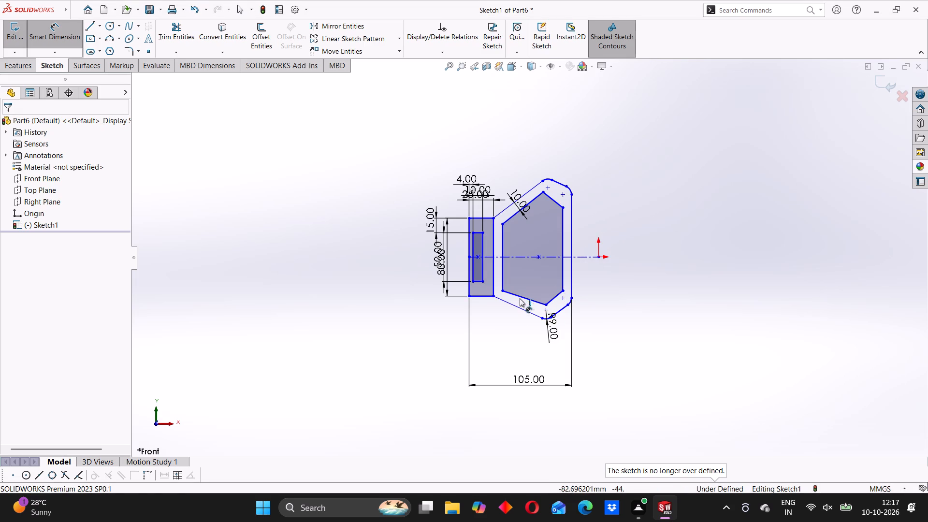
Dimension the gap between the outline's and inner profile's lower long slanted lines as 10 mm.
left_click(521, 296)
left_click(516, 305)
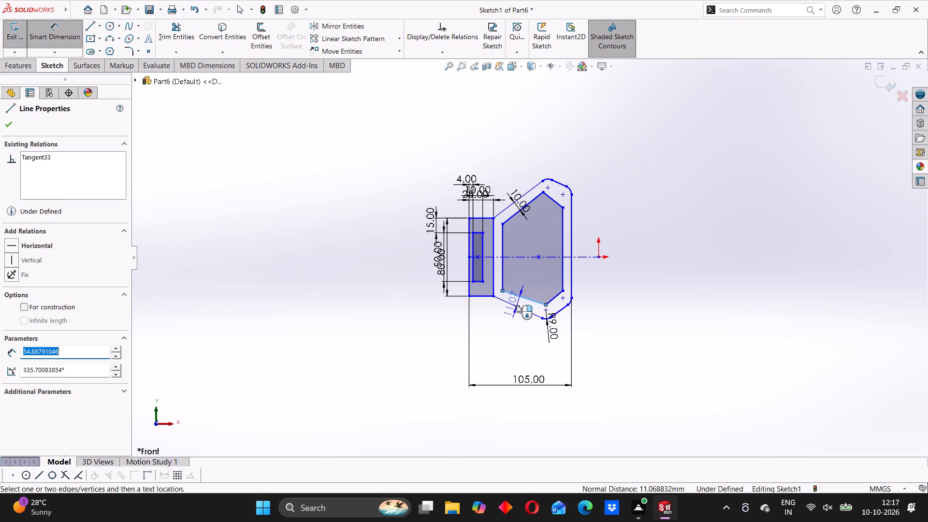
left_click(518, 304)
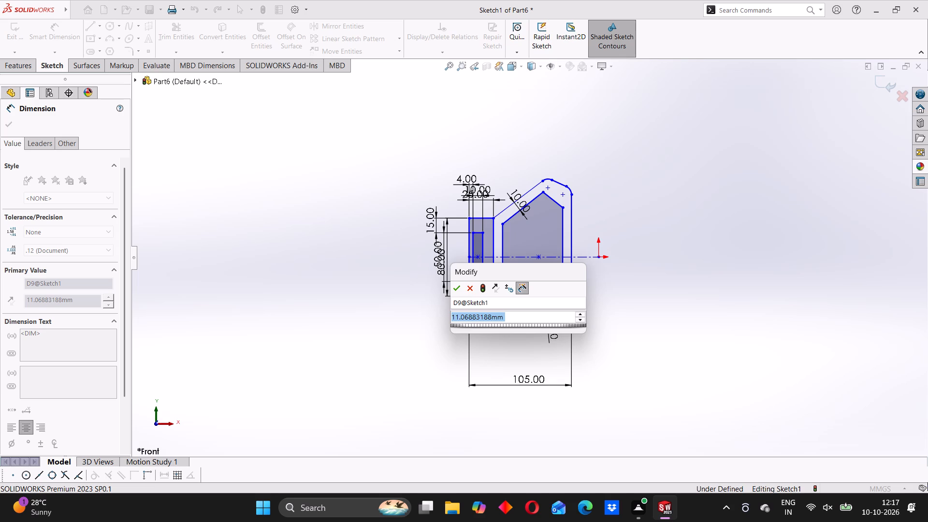
type("10")
key("Return")
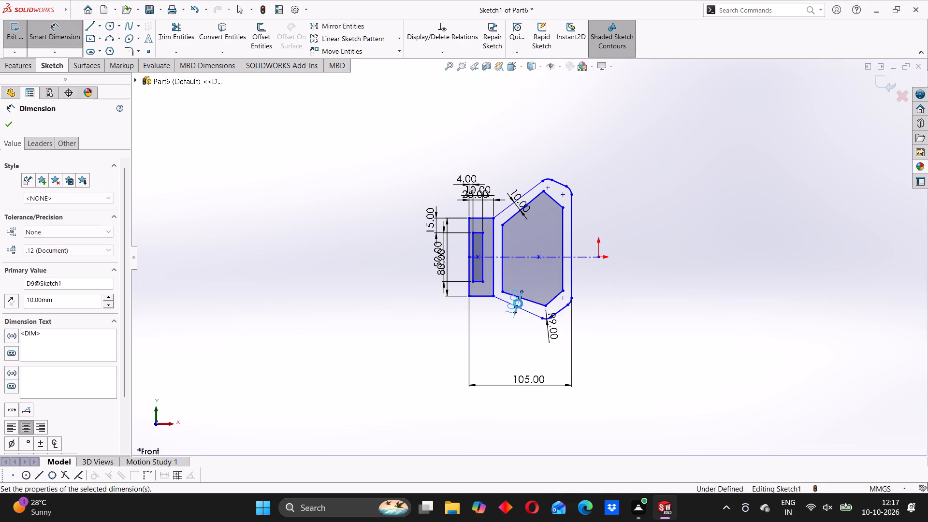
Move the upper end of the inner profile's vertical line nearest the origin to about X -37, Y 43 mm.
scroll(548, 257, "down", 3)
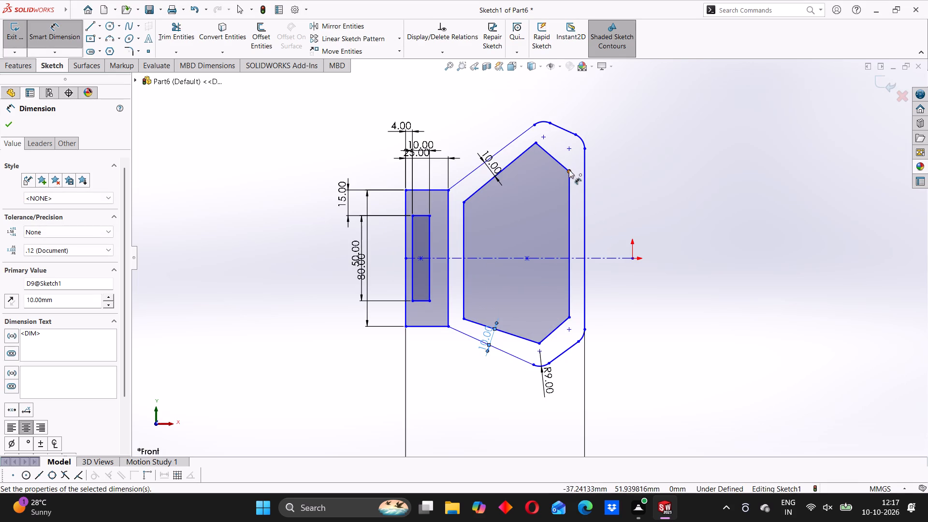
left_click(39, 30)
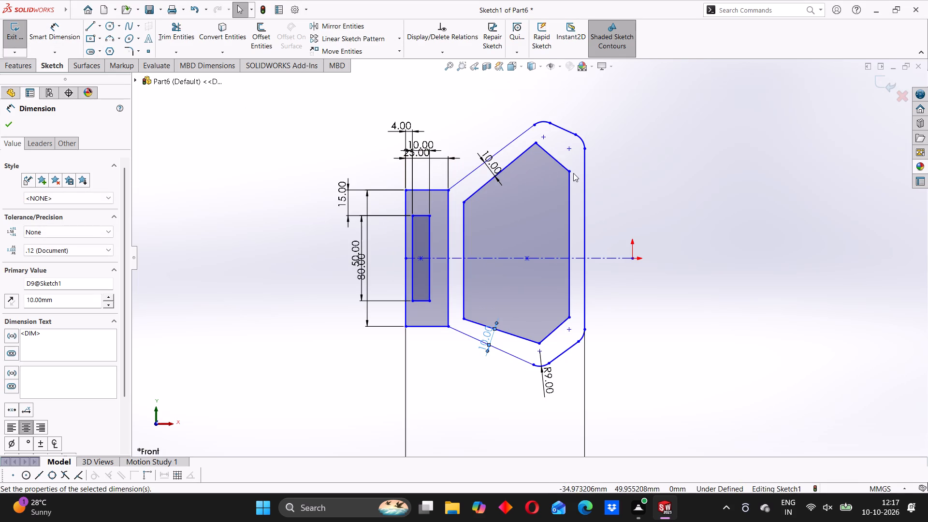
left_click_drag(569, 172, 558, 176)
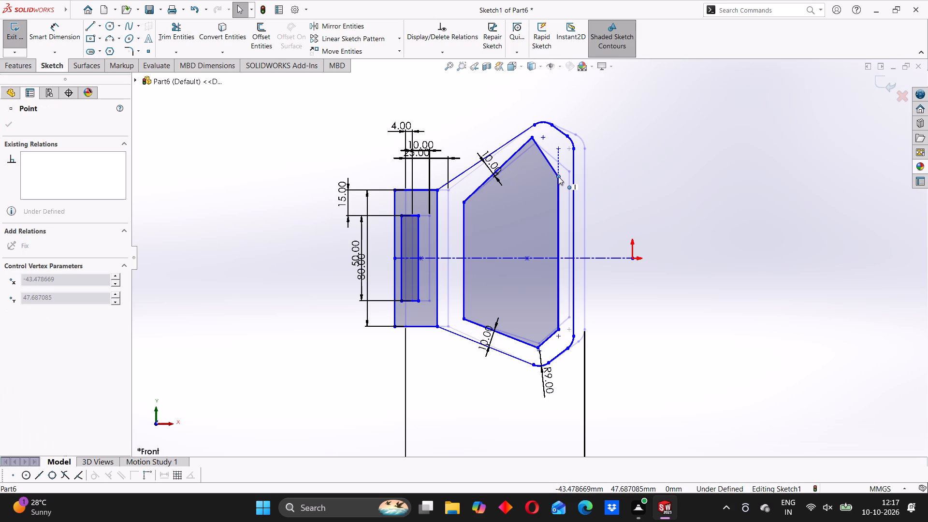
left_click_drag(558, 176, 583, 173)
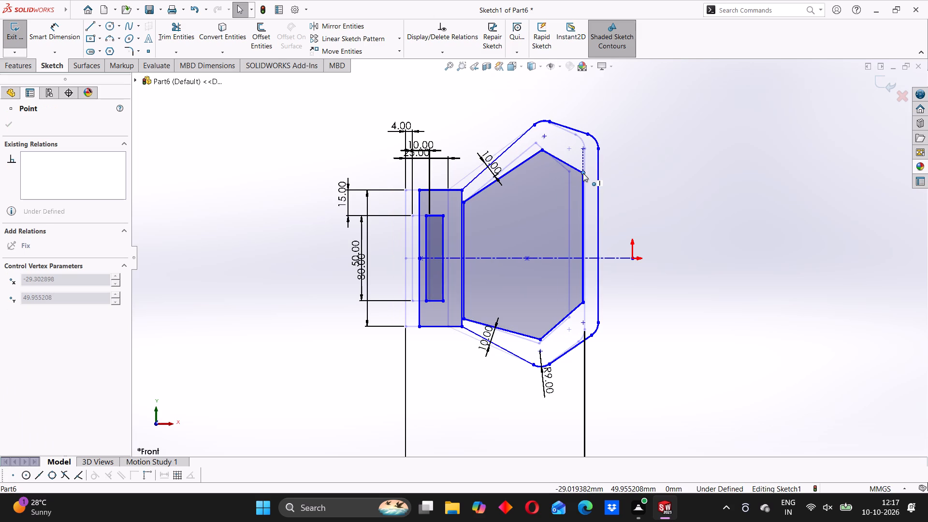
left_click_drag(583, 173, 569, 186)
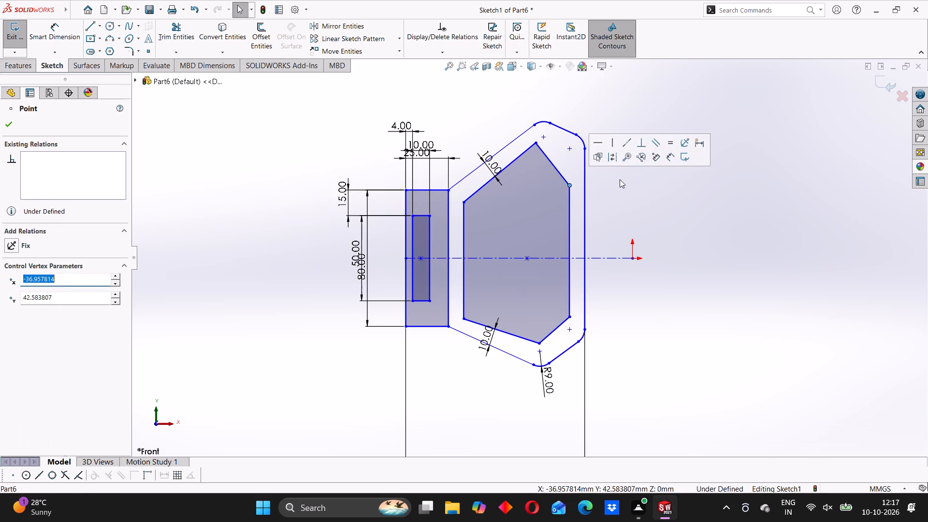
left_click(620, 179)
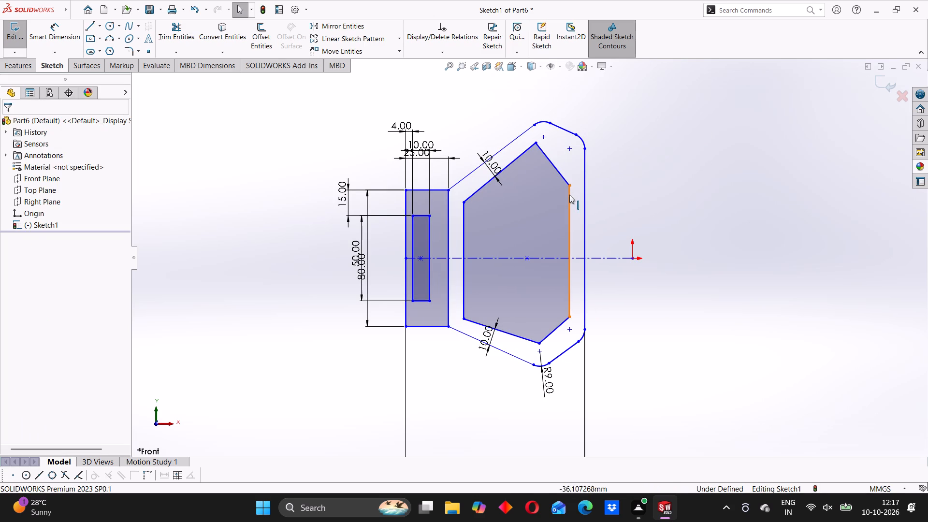
Delete the inner profile's vertical line nearest the origin and the two short slanted lines joining it to the peaks.
left_click(569, 197)
key("Delete")
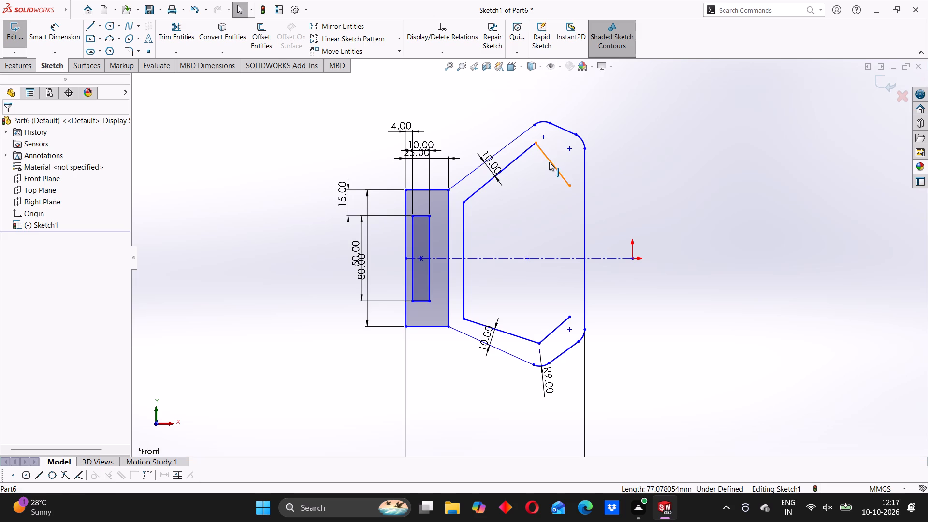
left_click(549, 162)
key("Delete")
left_click(551, 334)
key("Delete")
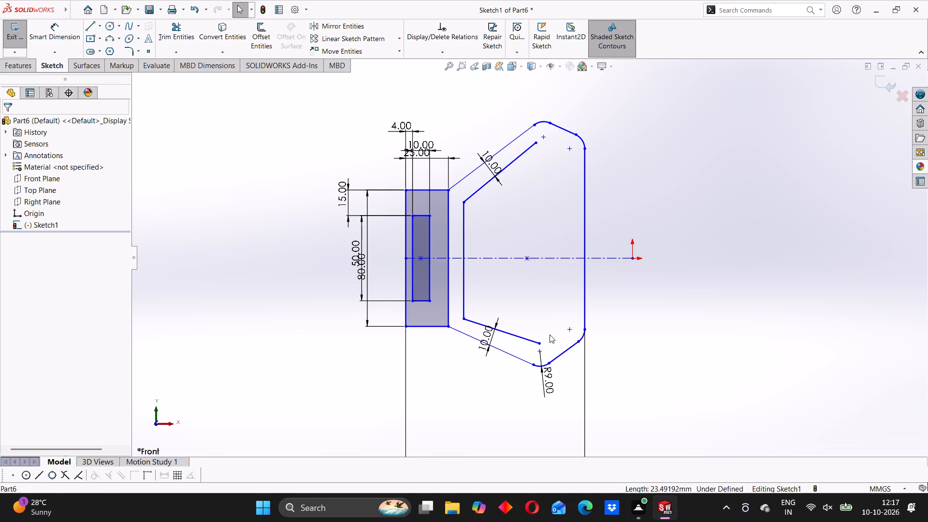
Close the inner profile between its two peaks with a short slanted line, an about 87 mm vertical line and another slanted line.
left_click(92, 29)
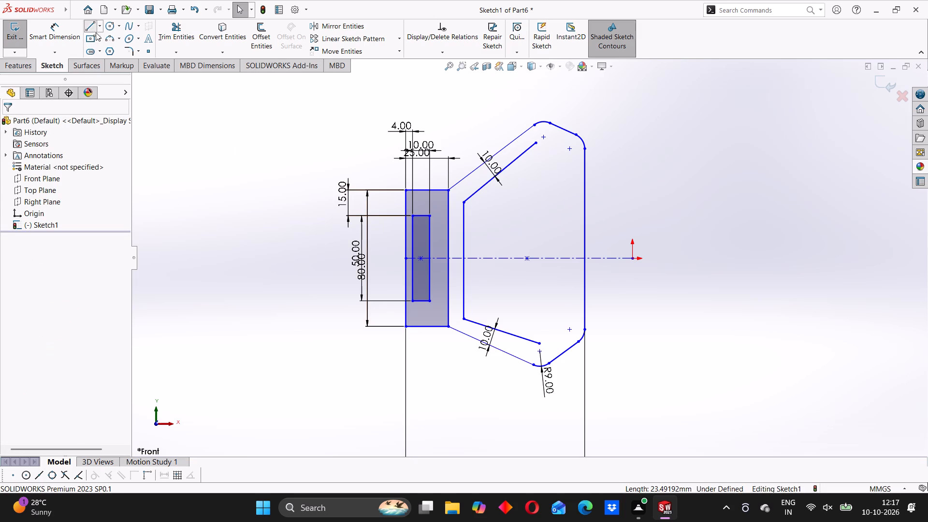
left_click_drag(538, 343, 542, 337)
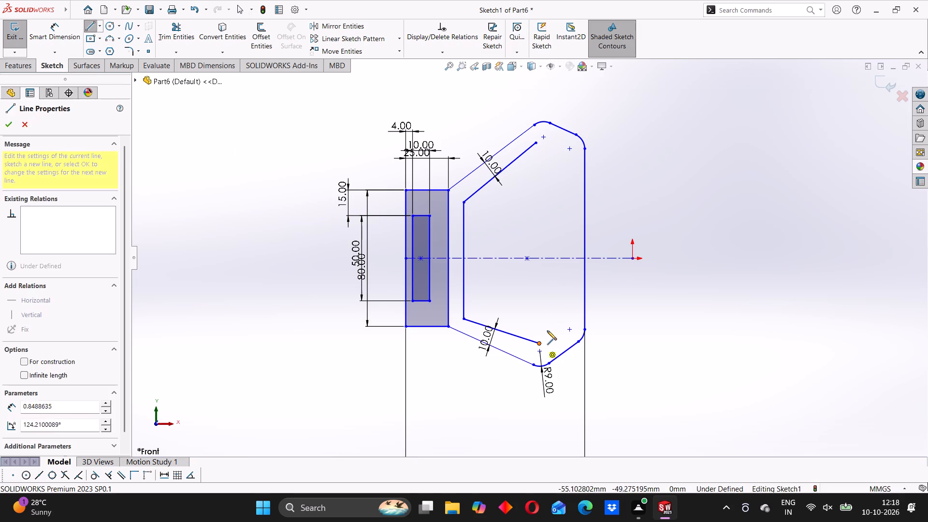
left_click(562, 313)
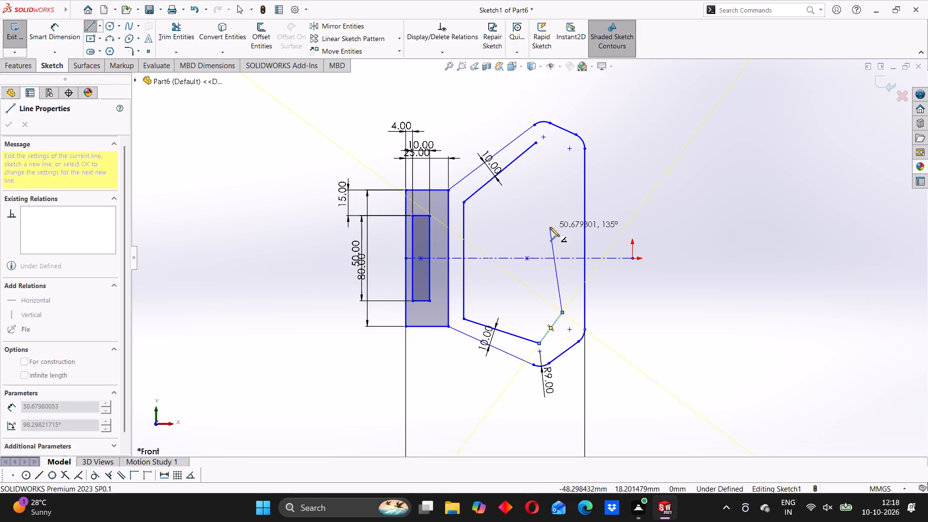
left_click(565, 165)
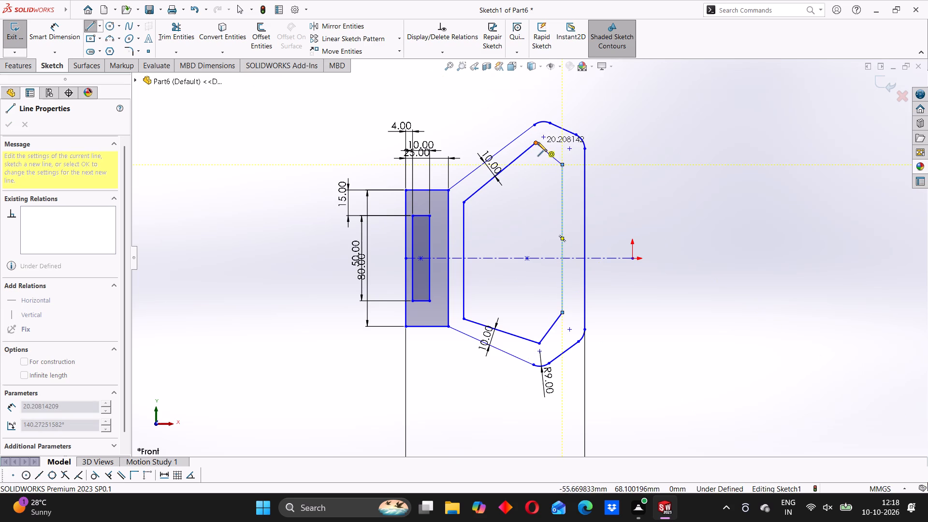
left_click(537, 142)
Dimension the gap between the inner profile's new vertical line and the outline's long vertical line as 20 mm.
left_click(55, 37)
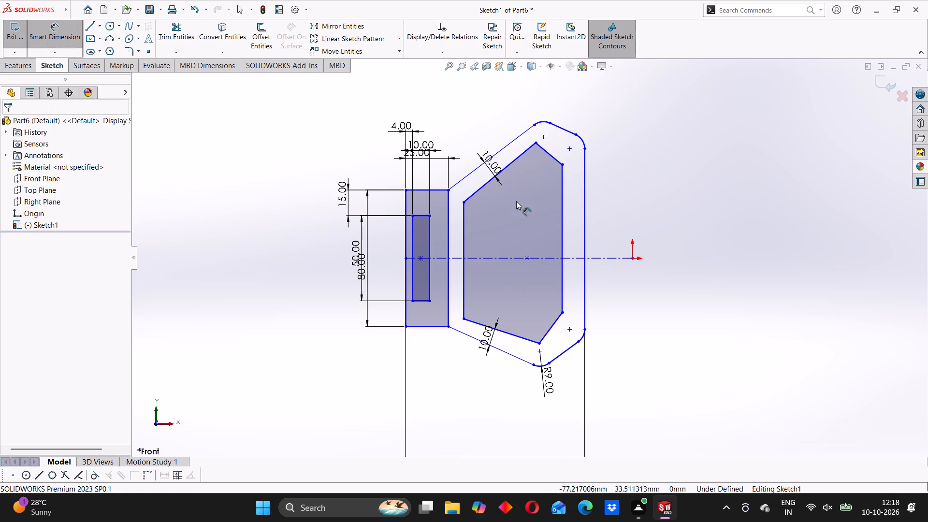
left_click(562, 215)
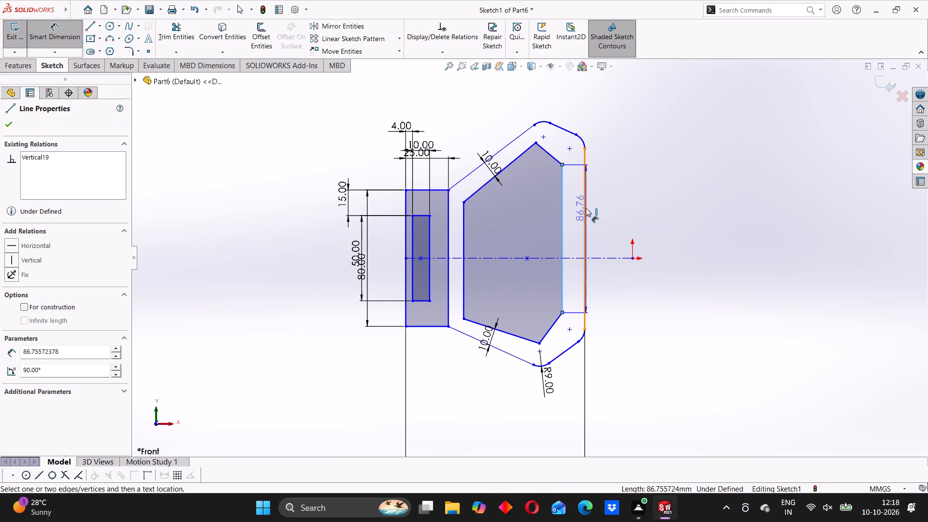
left_click(586, 208)
left_click(573, 224)
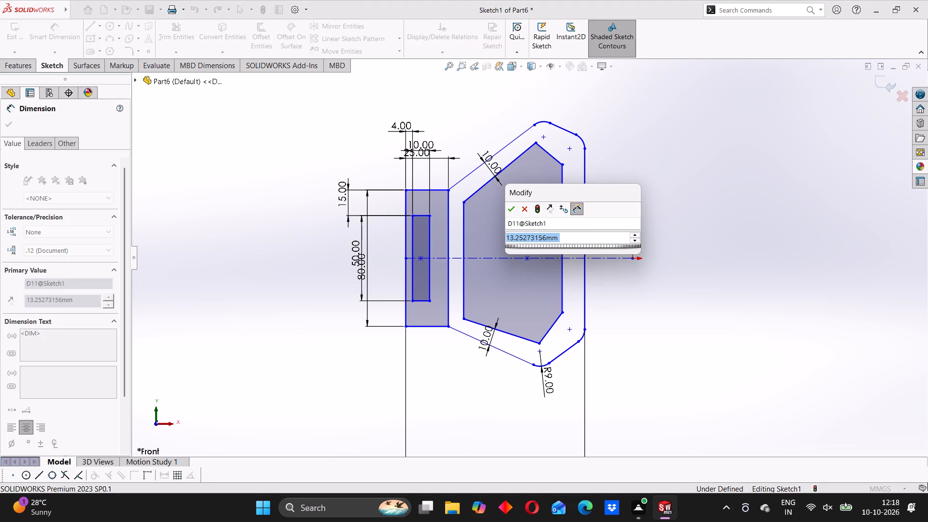
type("20")
key("Return")
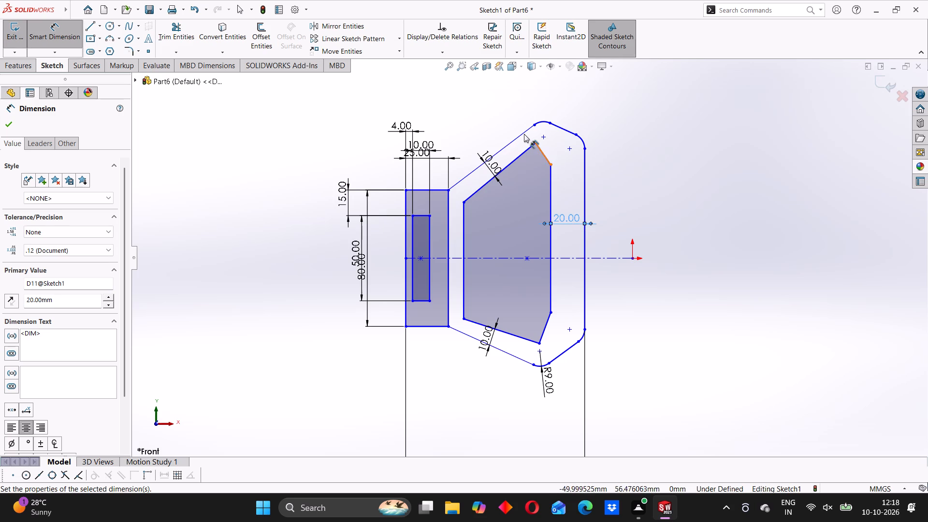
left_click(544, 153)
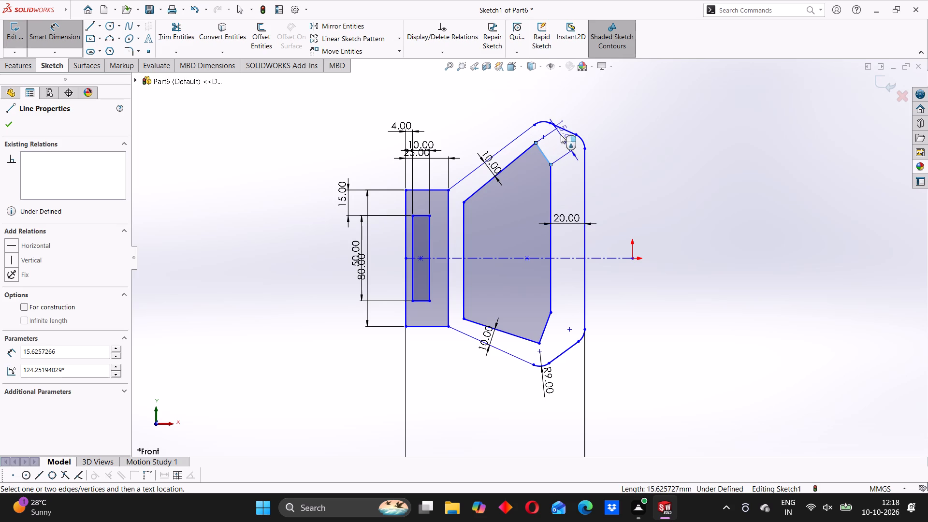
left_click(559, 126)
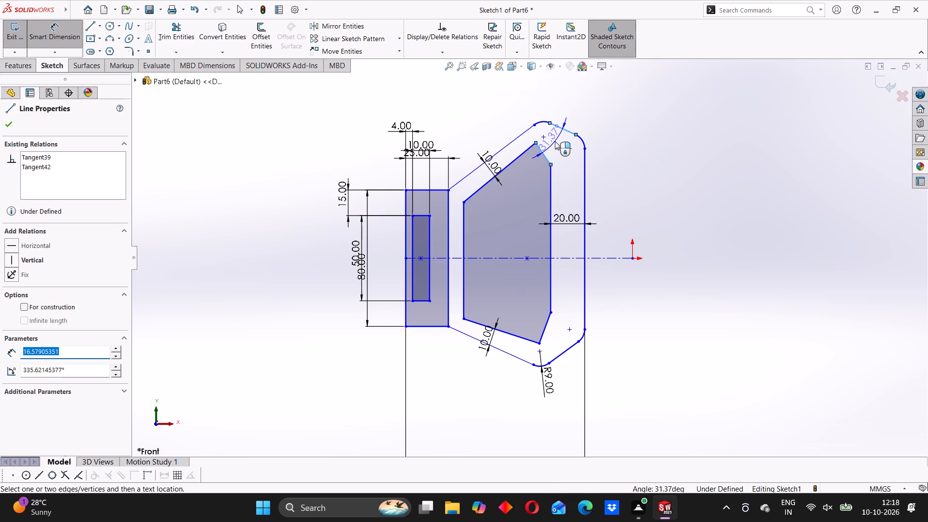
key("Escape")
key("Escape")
Delete the two short slanted lines joining the inner profile's peaks to its 20 mm offset vertical line.
left_click(547, 160)
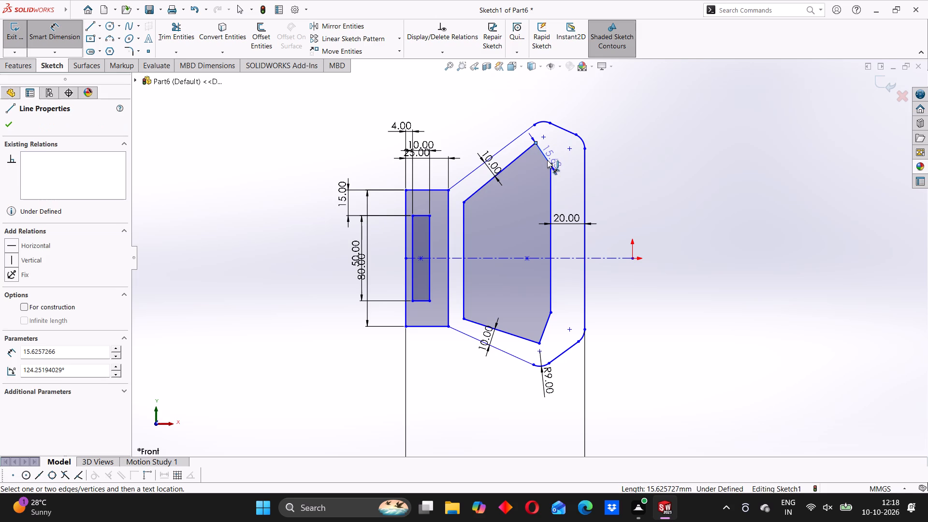
key("Delete")
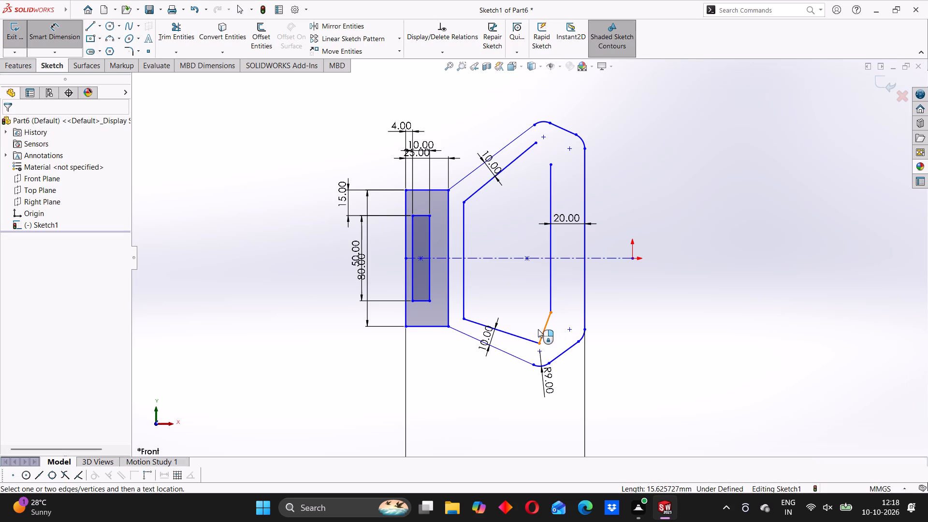
left_click(542, 331)
key("Delete")
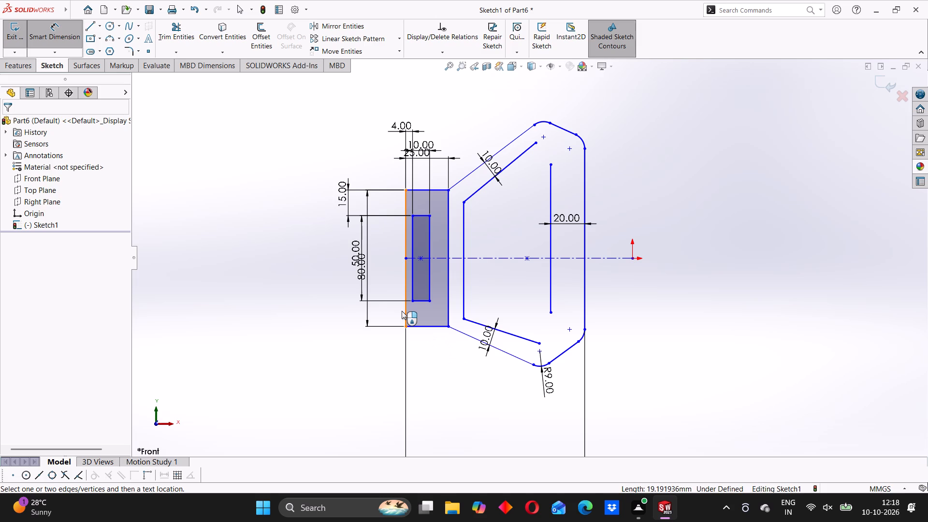
left_click(46, 37)
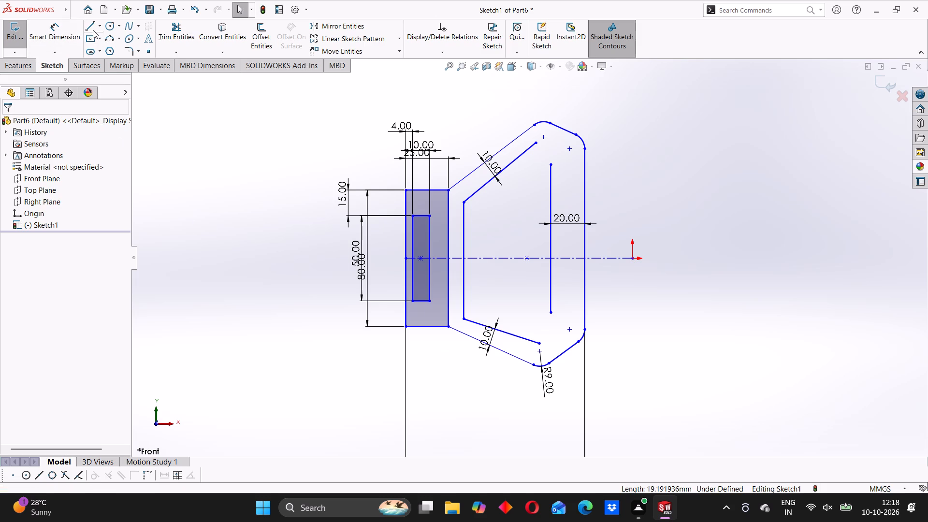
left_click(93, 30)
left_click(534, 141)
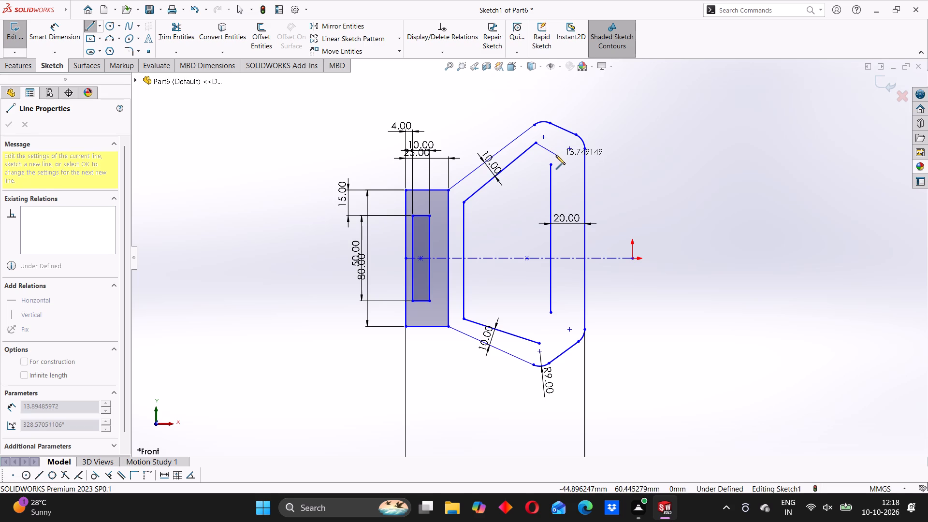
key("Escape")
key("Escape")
Draw an about 17.4 mm slanted line from the inner profile's upper slanted line to the top of its 20 mm offset vertical line.
left_click(516, 160)
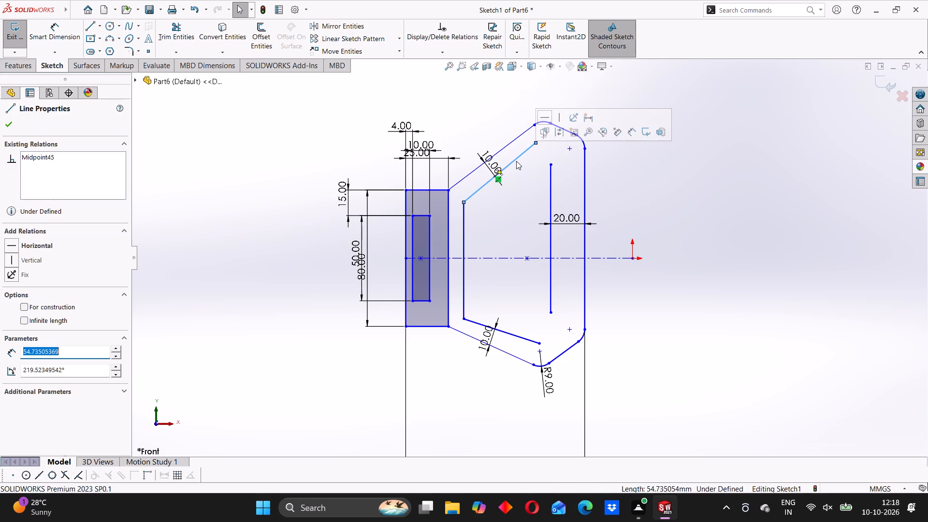
left_click(291, 150)
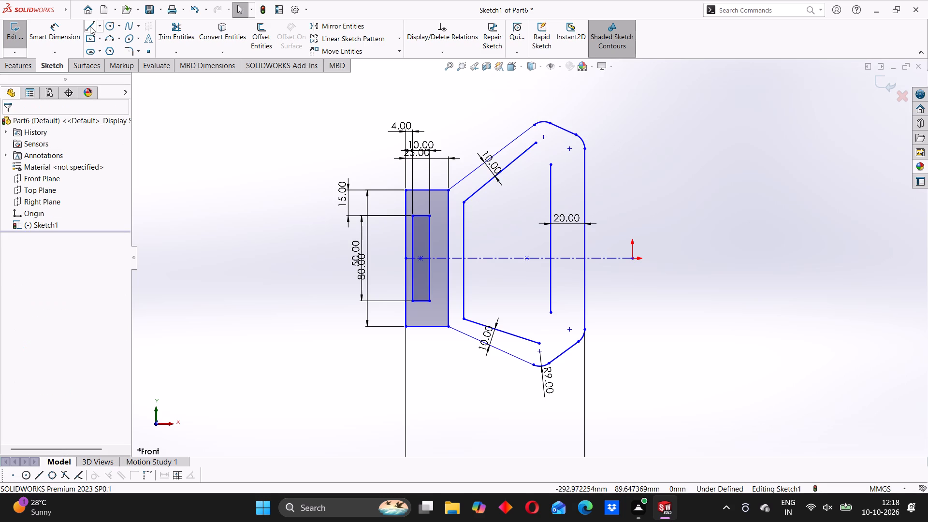
left_click(90, 26)
left_click(523, 152)
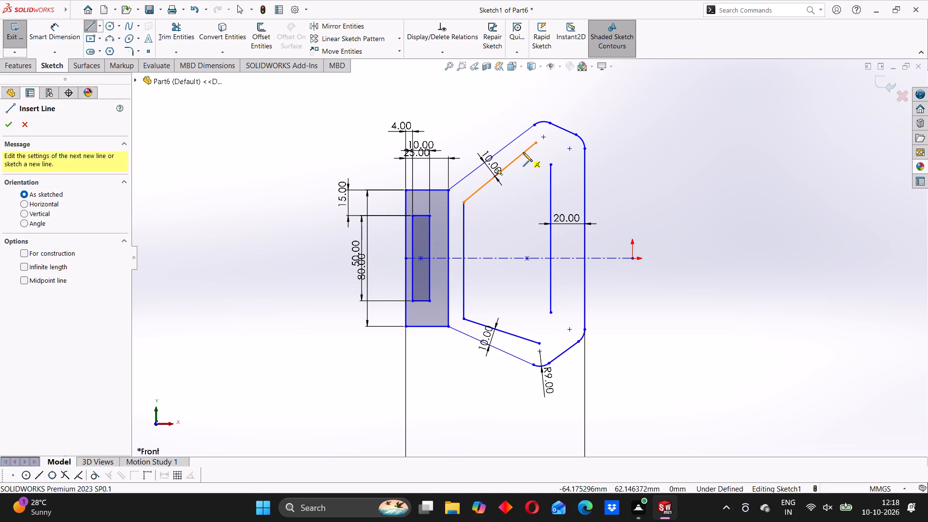
left_click(551, 164)
key("Escape")
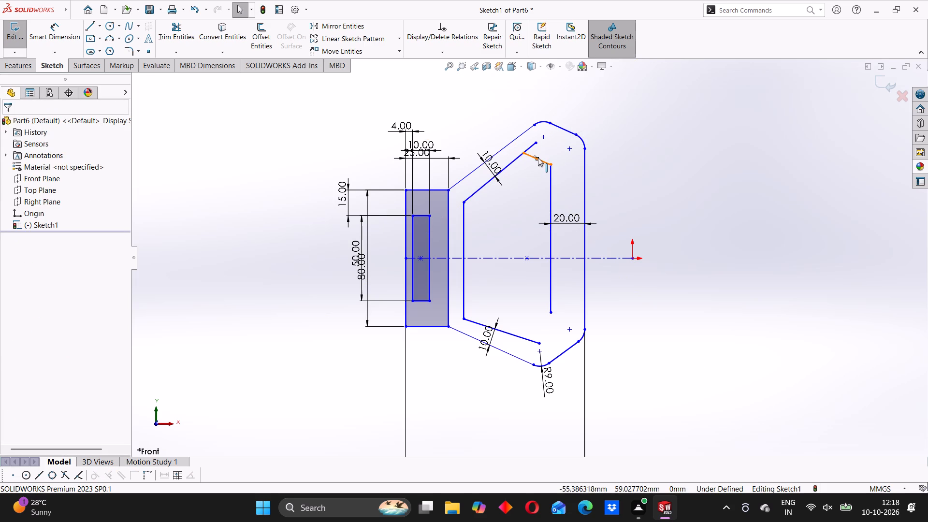
Make the new short slanted line parallel to the outline's upper short slanted edge.
left_click(543, 161)
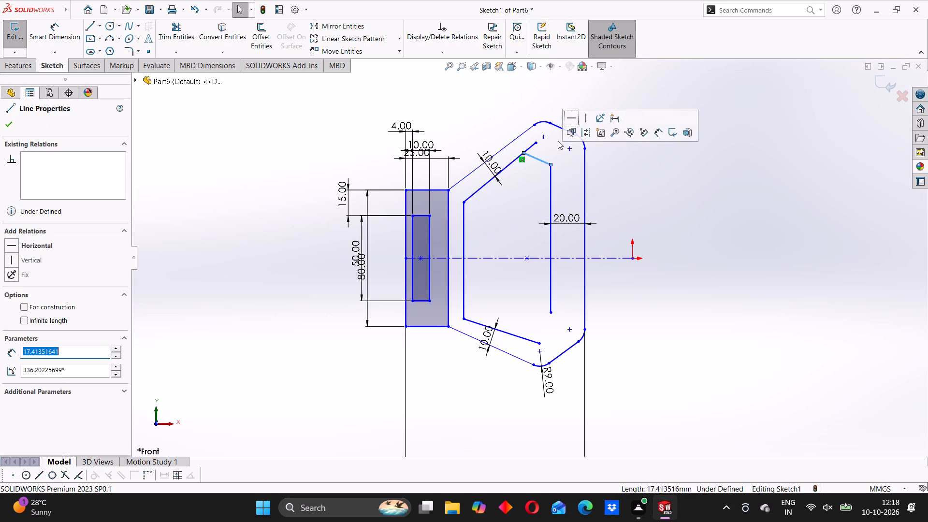
left_click(559, 129, "shift")
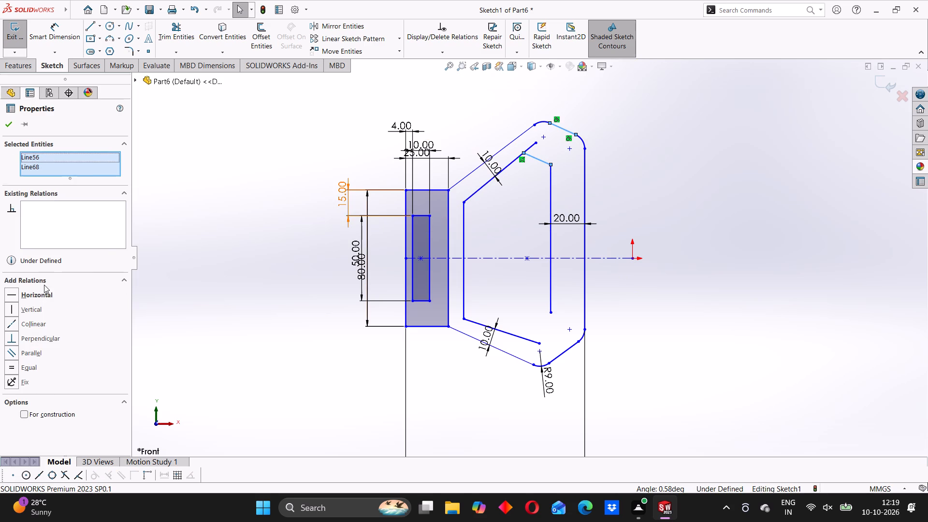
left_click(13, 350)
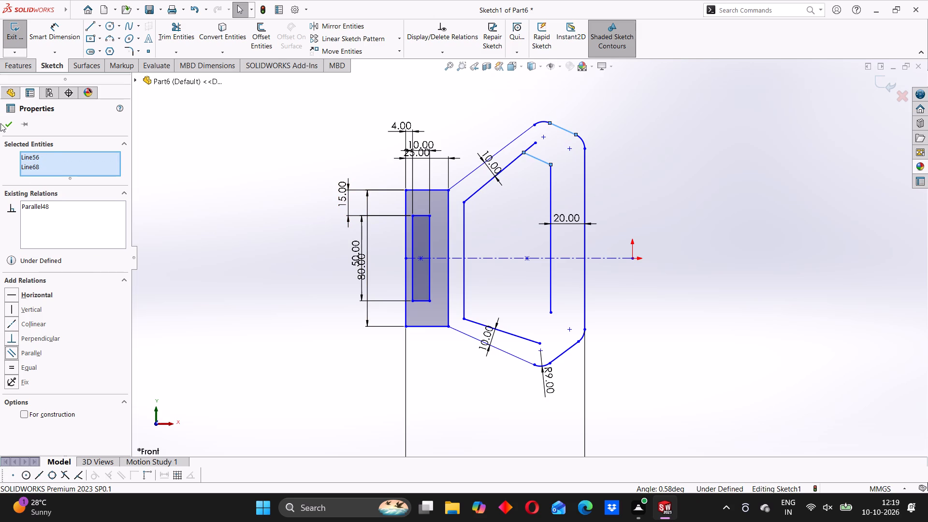
left_click(6, 124)
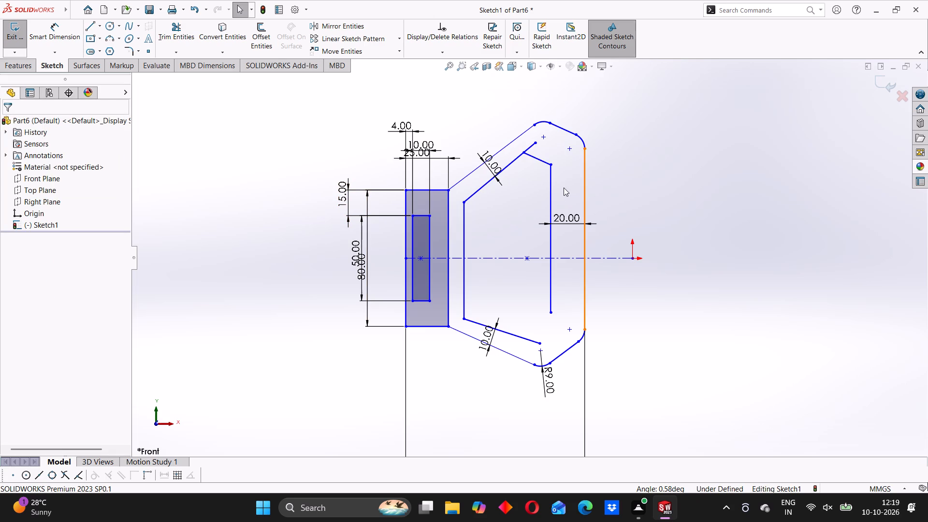
Trim the overhanging end of the inner profile's upper slanted line beyond the new short line, accepting deletion of its relation.
left_click(172, 27)
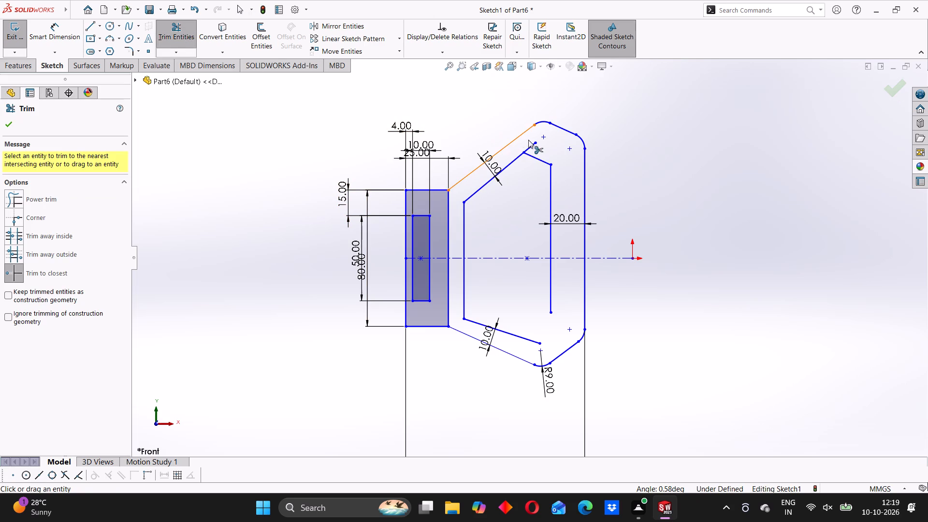
left_click(531, 146)
left_click(495, 263)
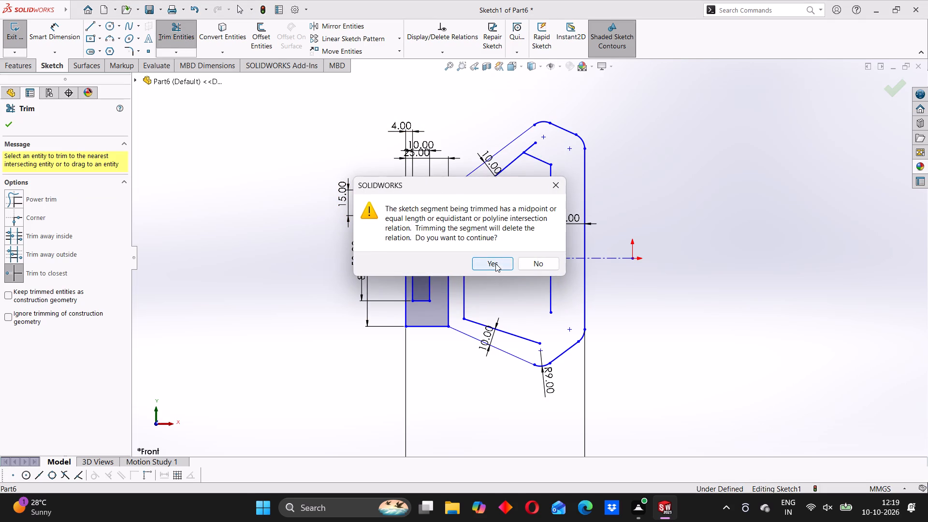
key("Escape")
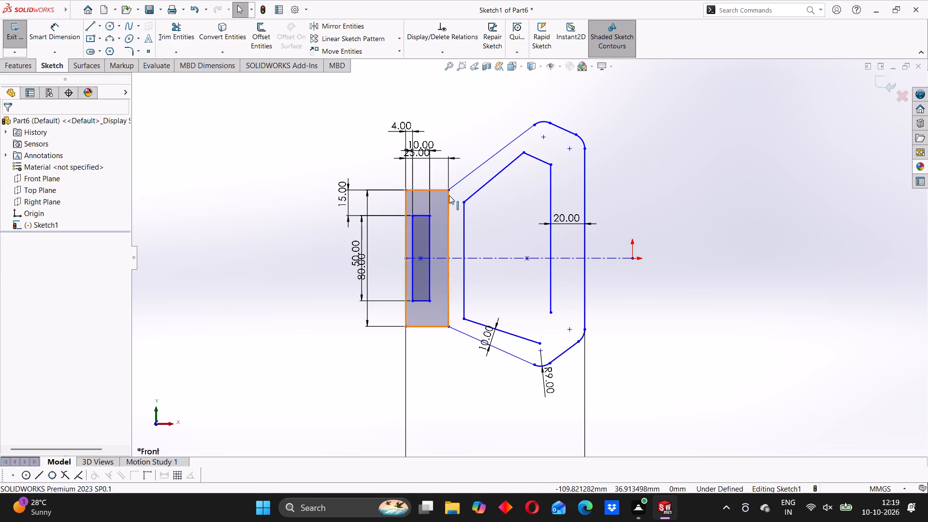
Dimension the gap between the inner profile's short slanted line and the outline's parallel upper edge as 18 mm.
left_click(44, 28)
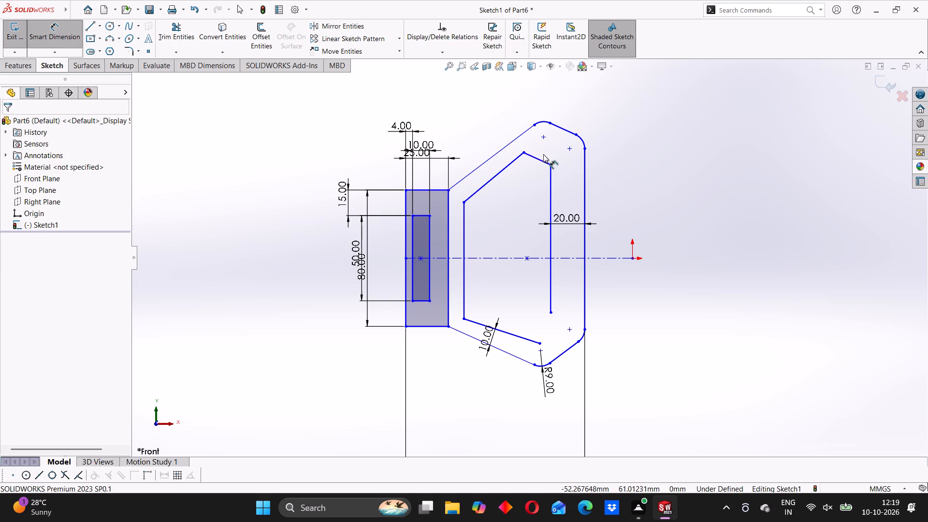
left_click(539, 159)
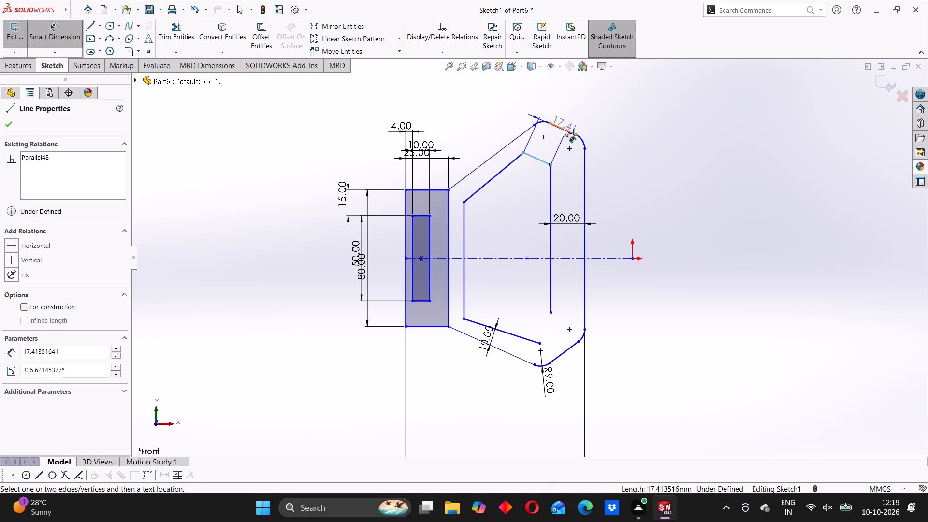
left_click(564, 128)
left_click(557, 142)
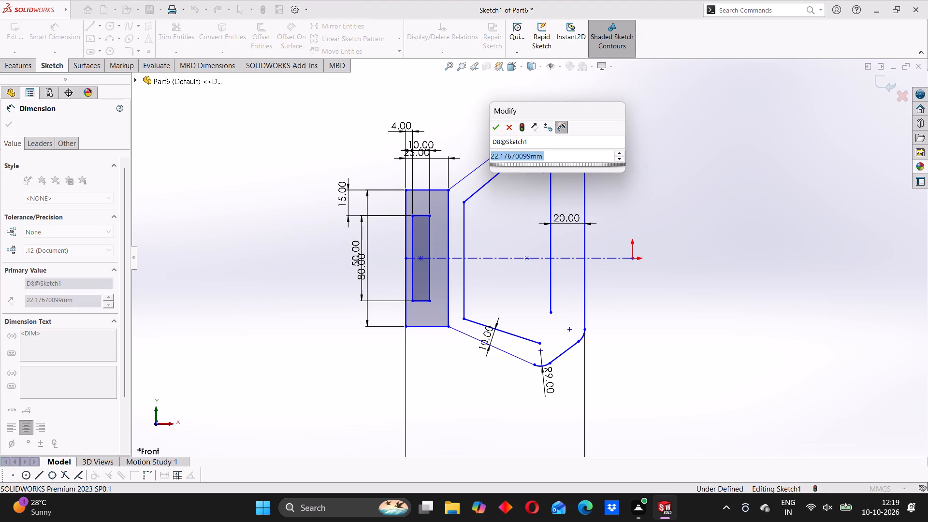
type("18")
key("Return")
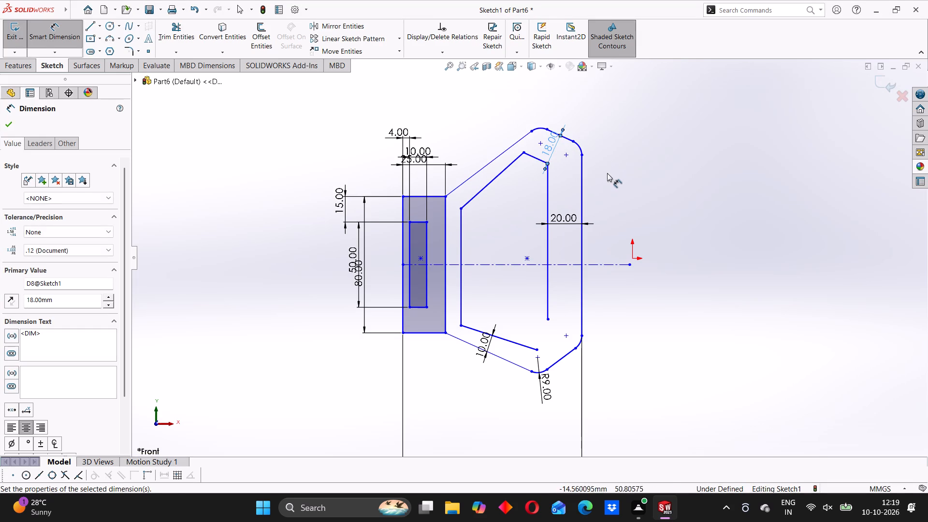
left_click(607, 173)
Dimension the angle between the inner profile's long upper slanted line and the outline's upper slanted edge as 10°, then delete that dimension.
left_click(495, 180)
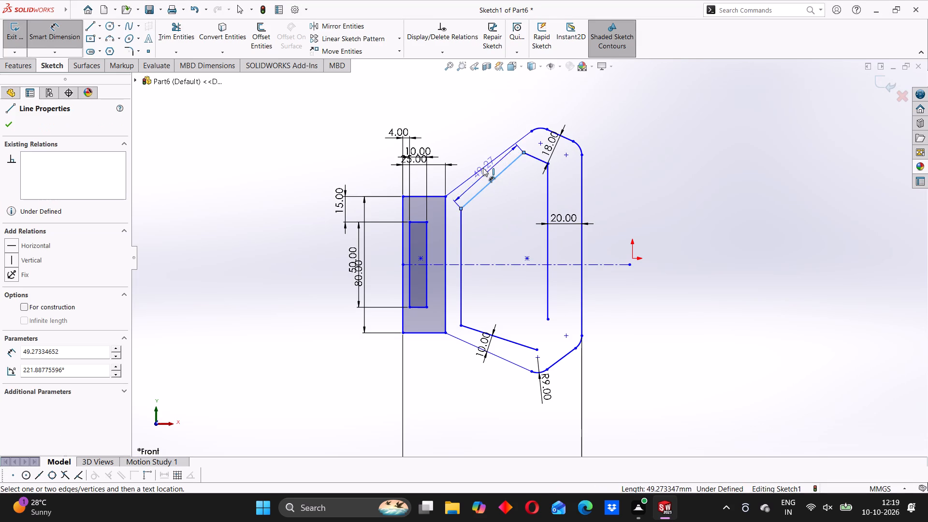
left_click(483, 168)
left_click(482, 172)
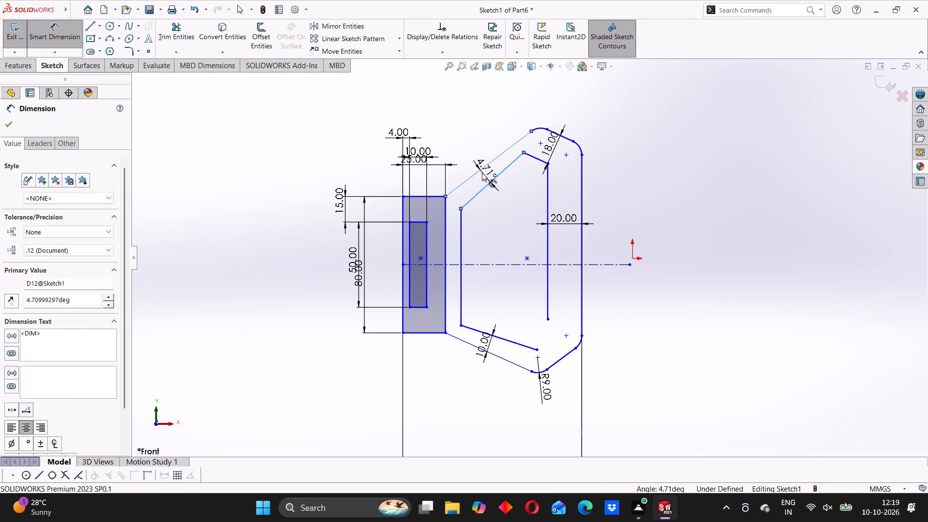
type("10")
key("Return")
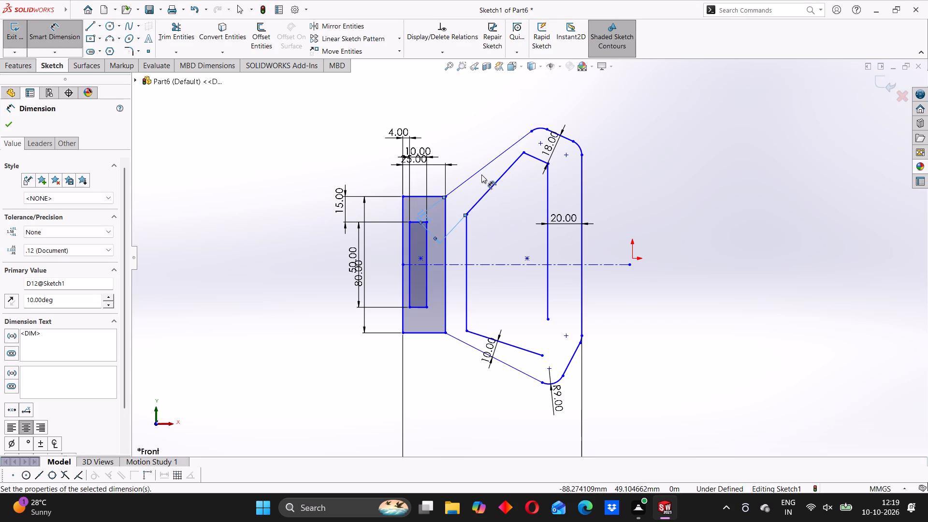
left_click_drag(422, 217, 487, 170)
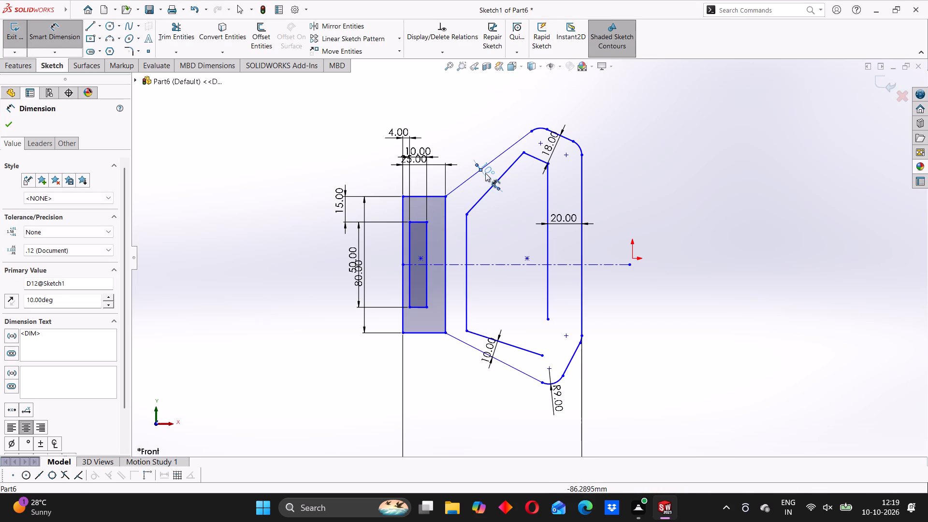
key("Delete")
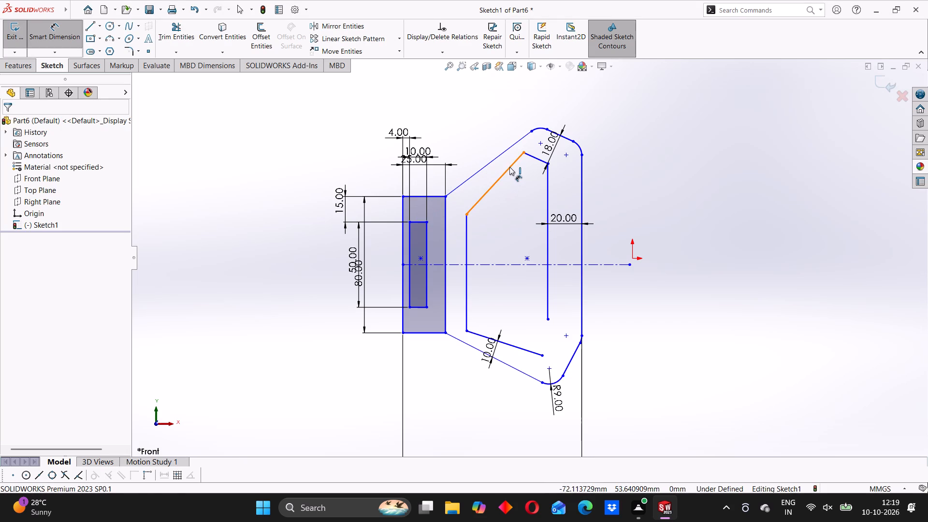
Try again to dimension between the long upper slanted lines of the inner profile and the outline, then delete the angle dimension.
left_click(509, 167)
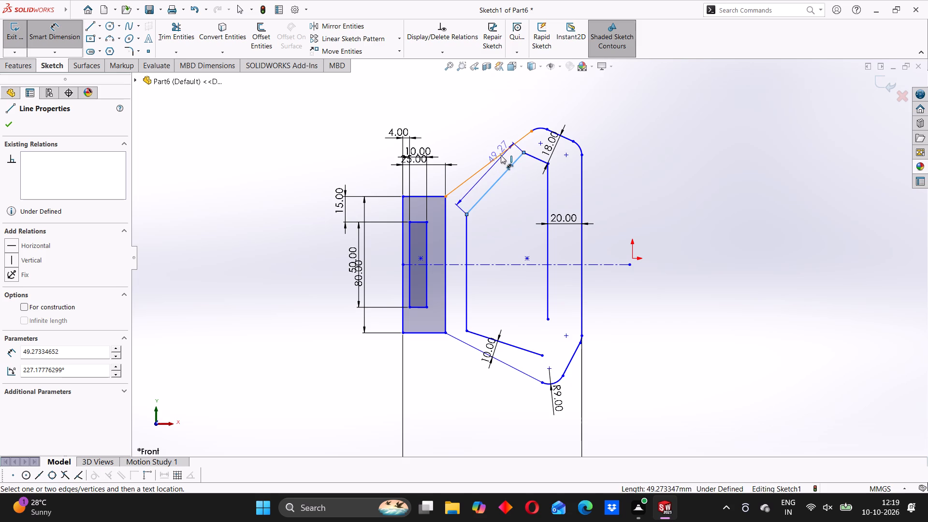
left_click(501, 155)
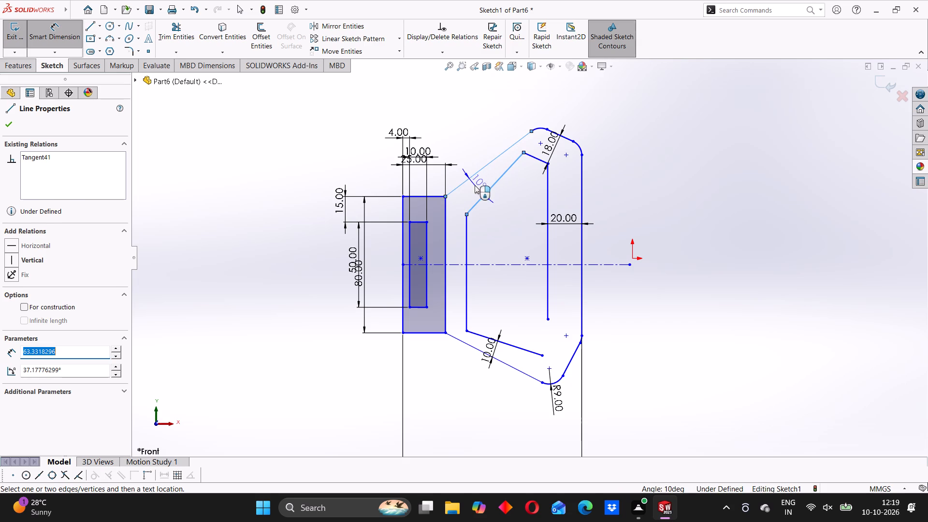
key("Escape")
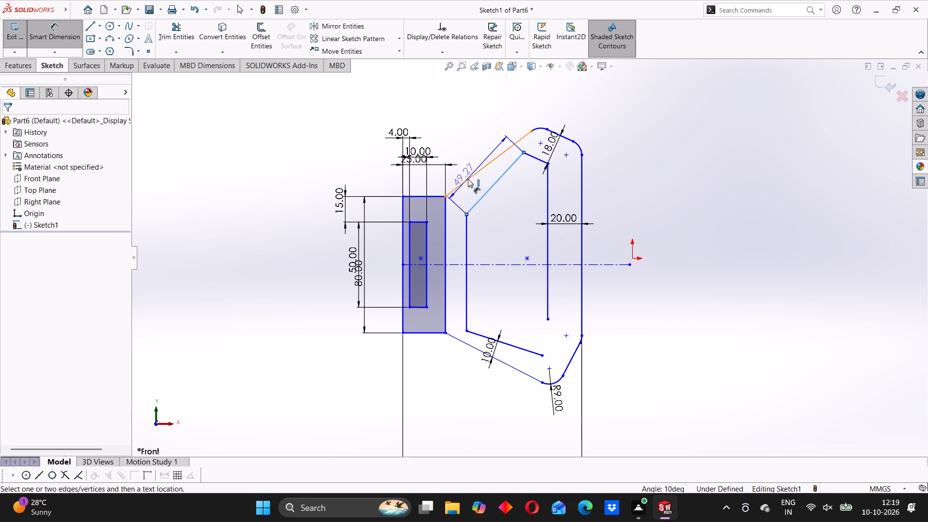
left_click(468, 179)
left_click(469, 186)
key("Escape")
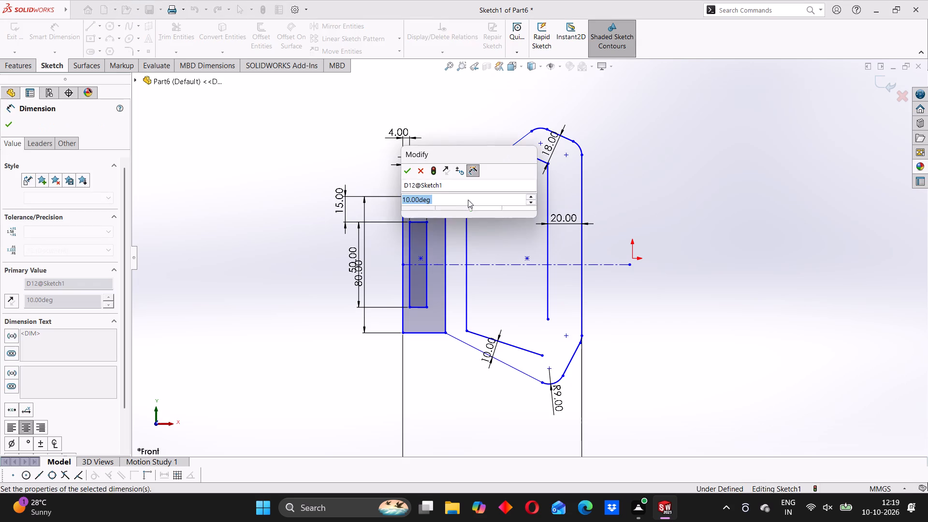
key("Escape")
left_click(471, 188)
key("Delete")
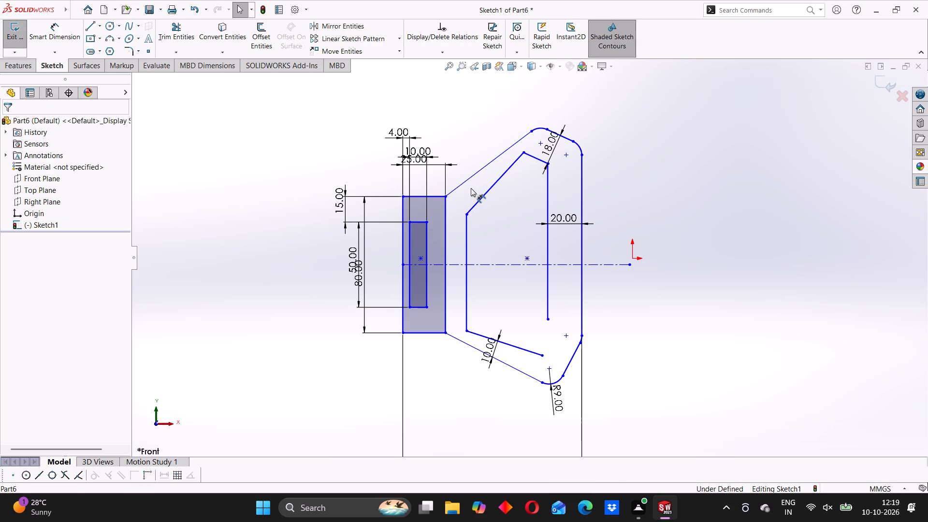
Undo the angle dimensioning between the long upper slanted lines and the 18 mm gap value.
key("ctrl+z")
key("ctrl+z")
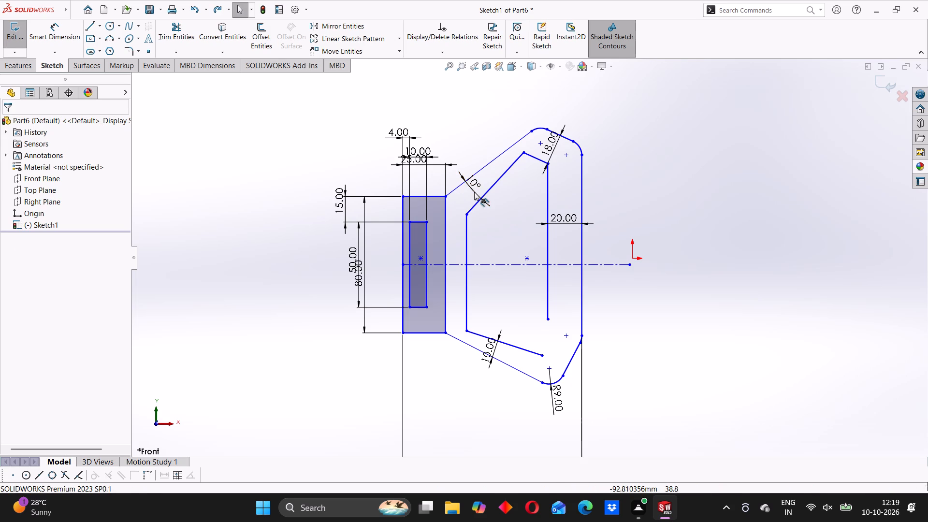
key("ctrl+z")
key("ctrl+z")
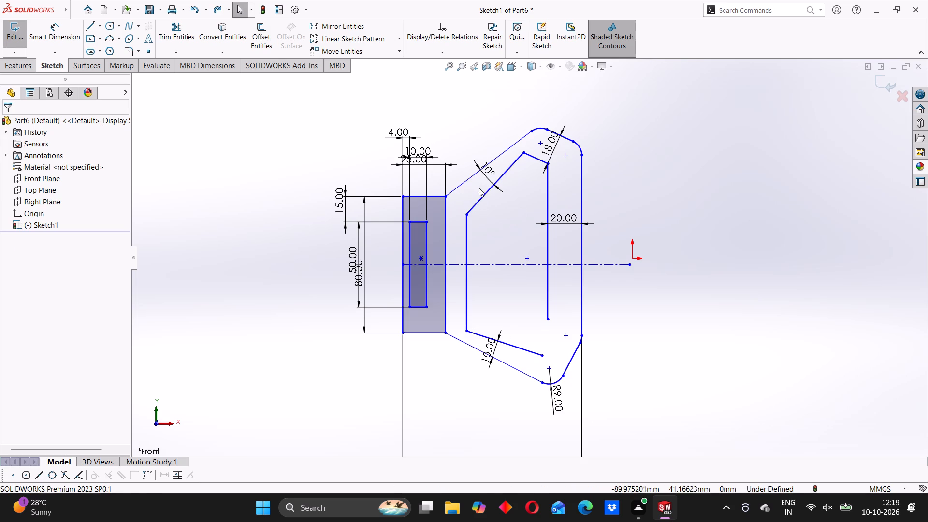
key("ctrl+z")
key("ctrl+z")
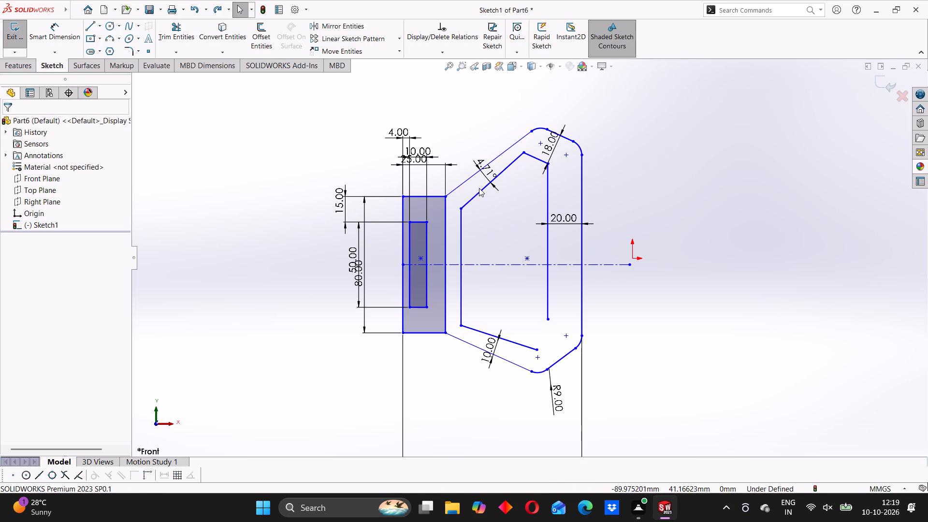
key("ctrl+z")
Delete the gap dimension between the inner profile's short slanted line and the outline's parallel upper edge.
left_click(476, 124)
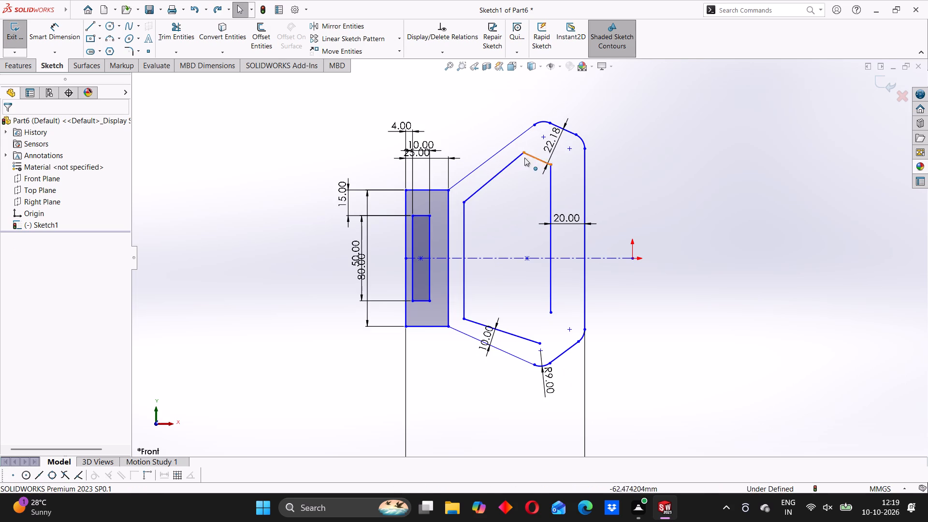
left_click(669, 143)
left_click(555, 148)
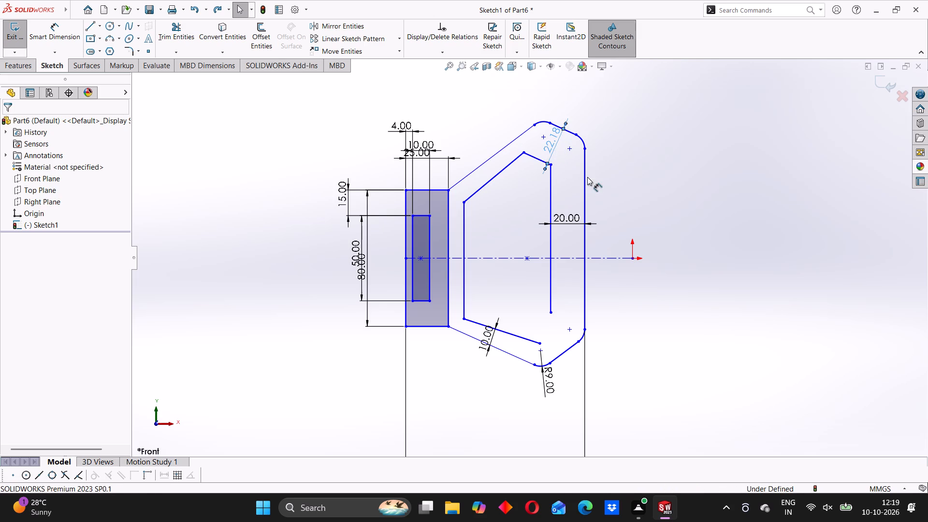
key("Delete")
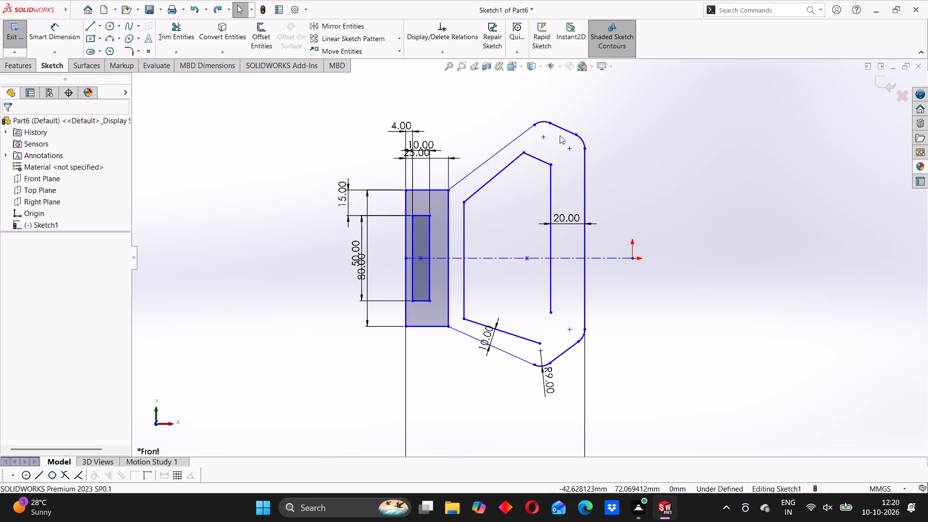
Dimension the horizontal distance between the centres of the outline's two upper corner arcs as 16.35 mm.
left_click(543, 137)
left_click(567, 150)
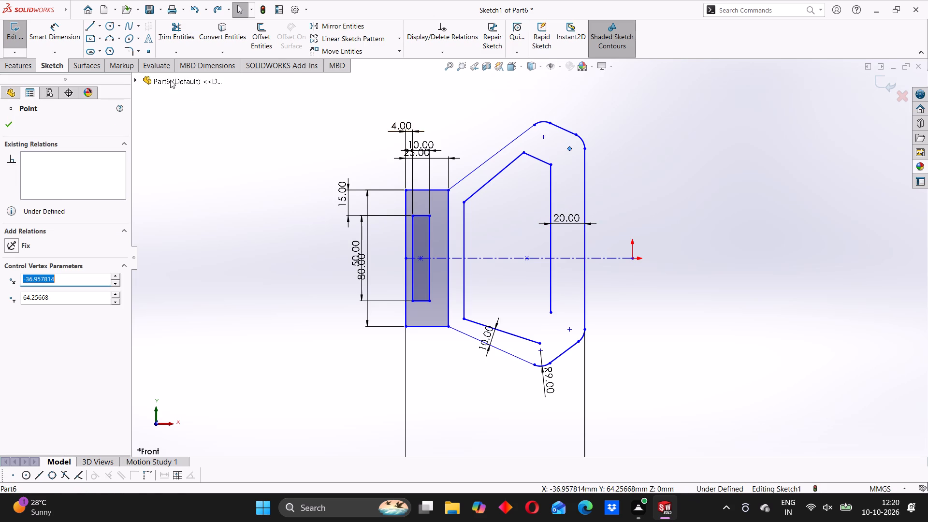
left_click(70, 26)
left_click(545, 138)
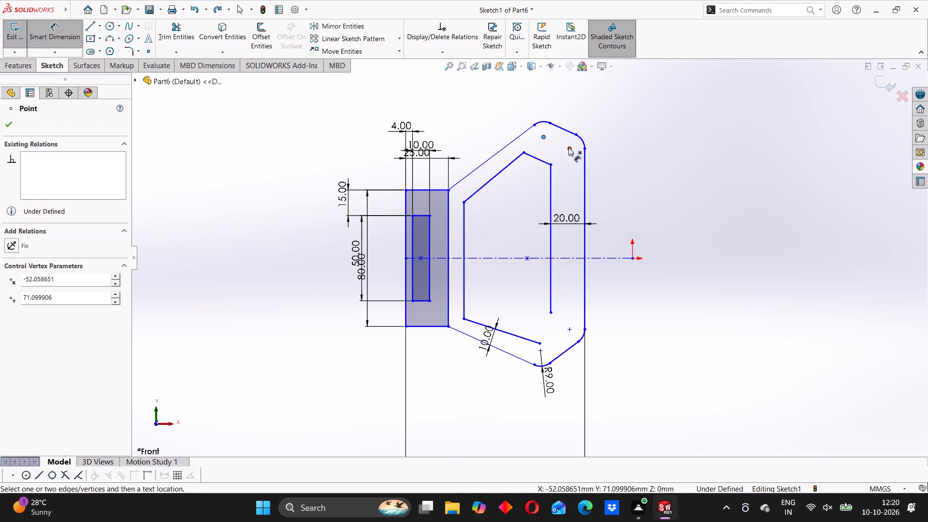
left_click(568, 147)
left_click(560, 99)
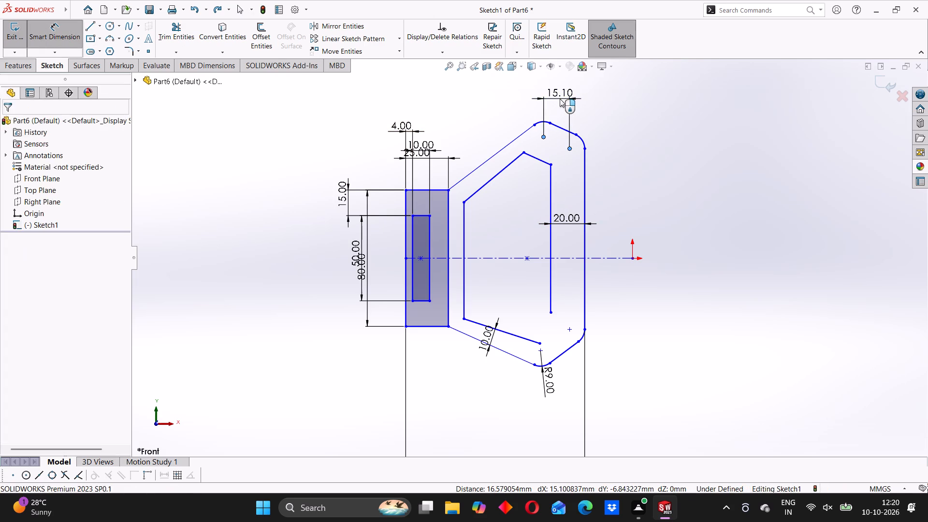
type("16.35")
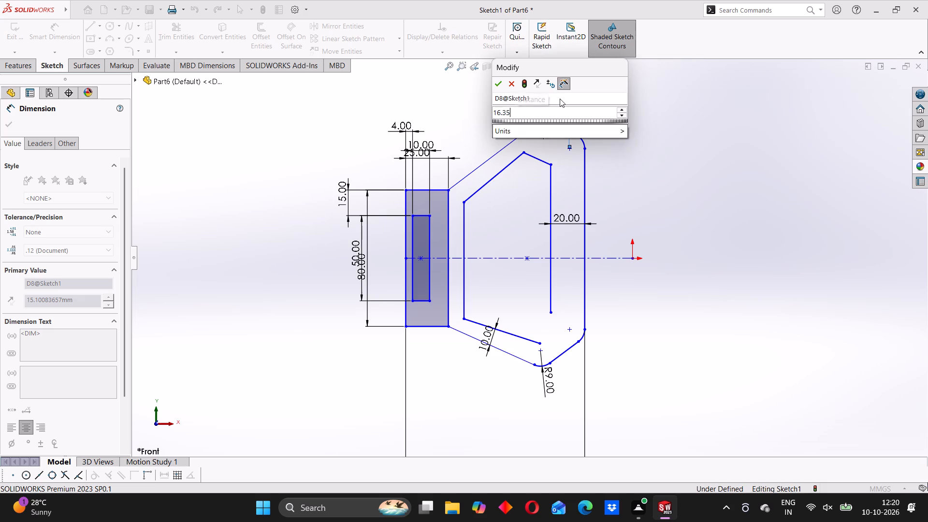
key("Return")
left_click(499, 114)
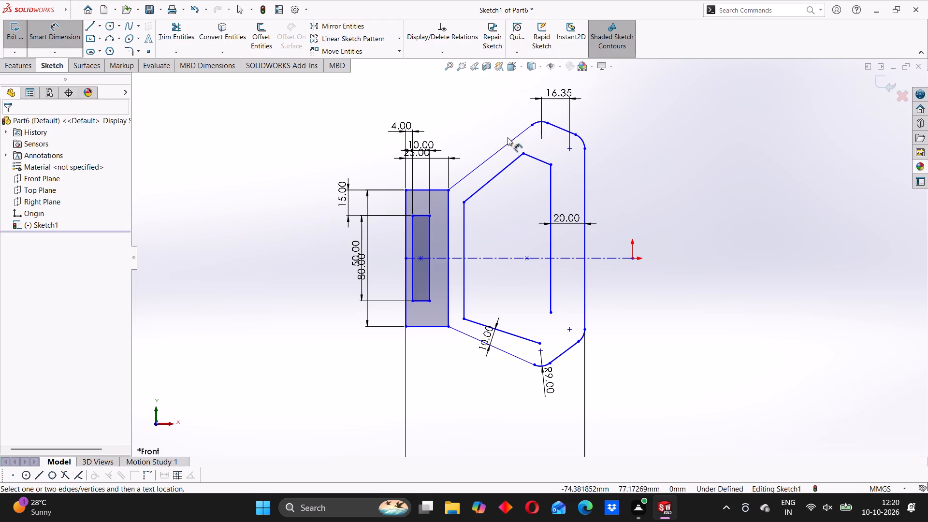
Trim the upper half of the vertical line separating the rectangular block from the flared outline, down to the centerline.
left_click(173, 37)
left_click(449, 221)
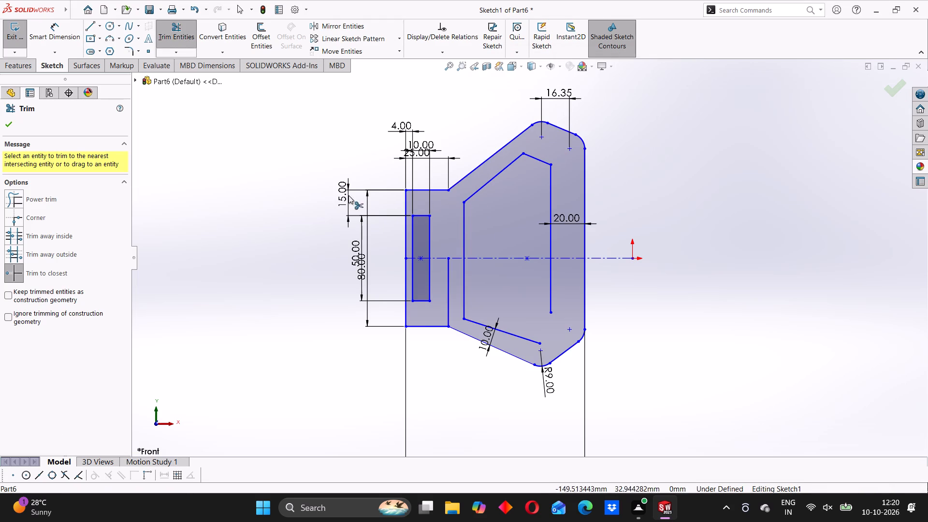
left_click(218, 161)
left_click(179, 30)
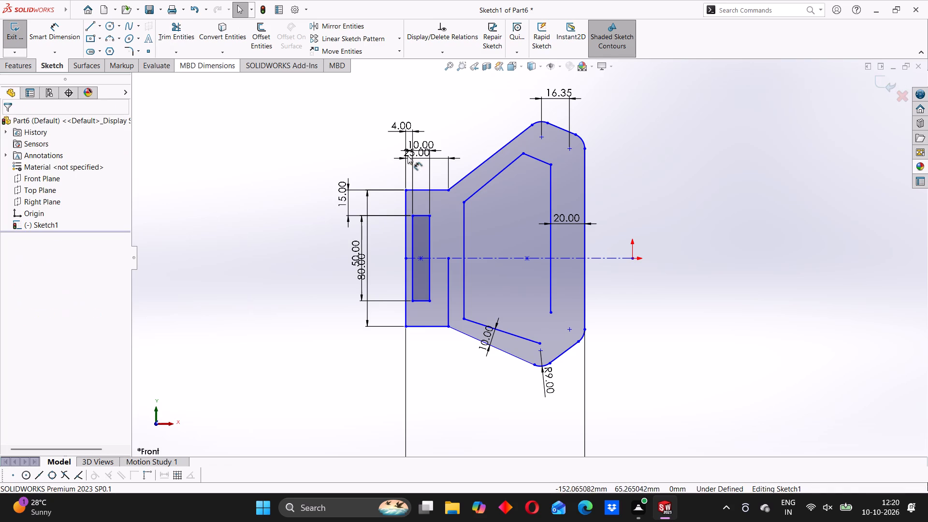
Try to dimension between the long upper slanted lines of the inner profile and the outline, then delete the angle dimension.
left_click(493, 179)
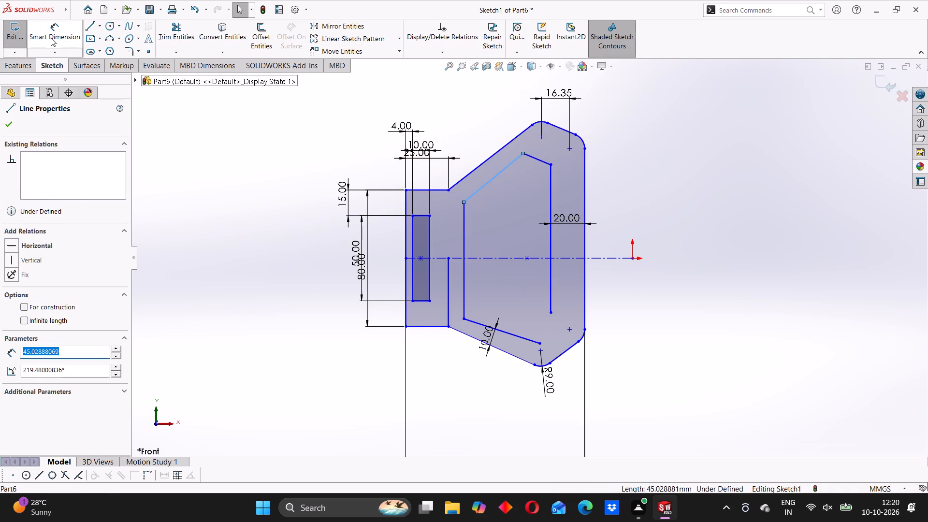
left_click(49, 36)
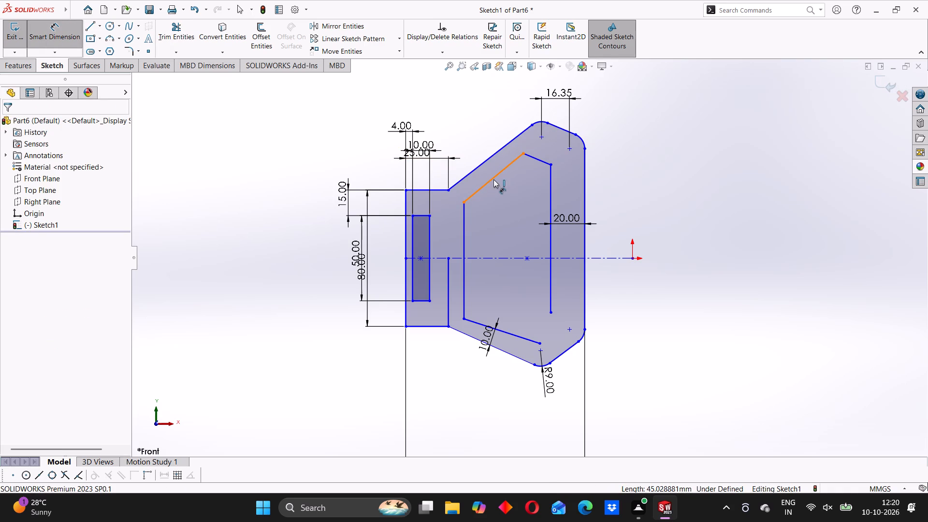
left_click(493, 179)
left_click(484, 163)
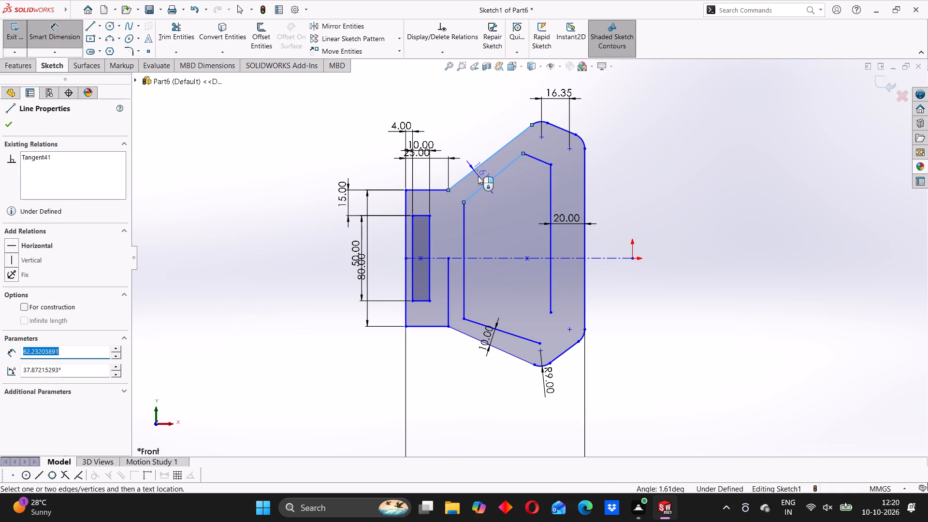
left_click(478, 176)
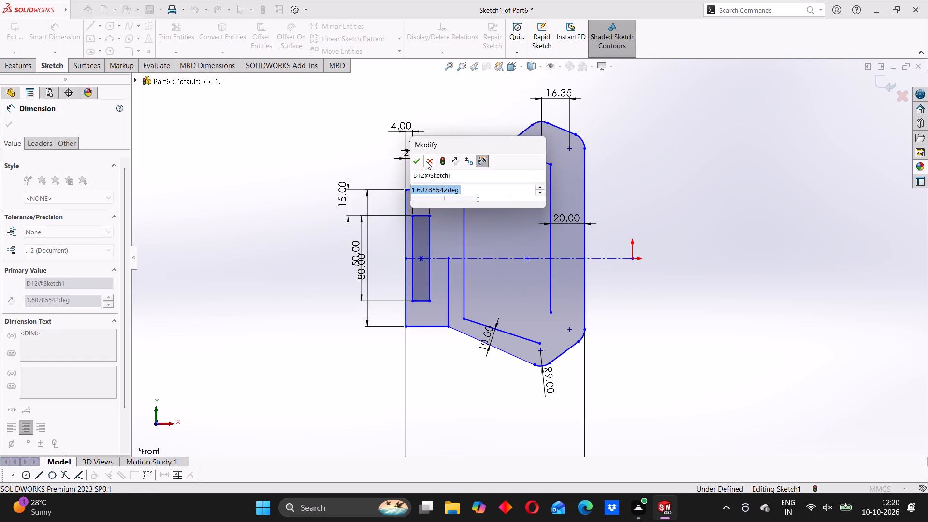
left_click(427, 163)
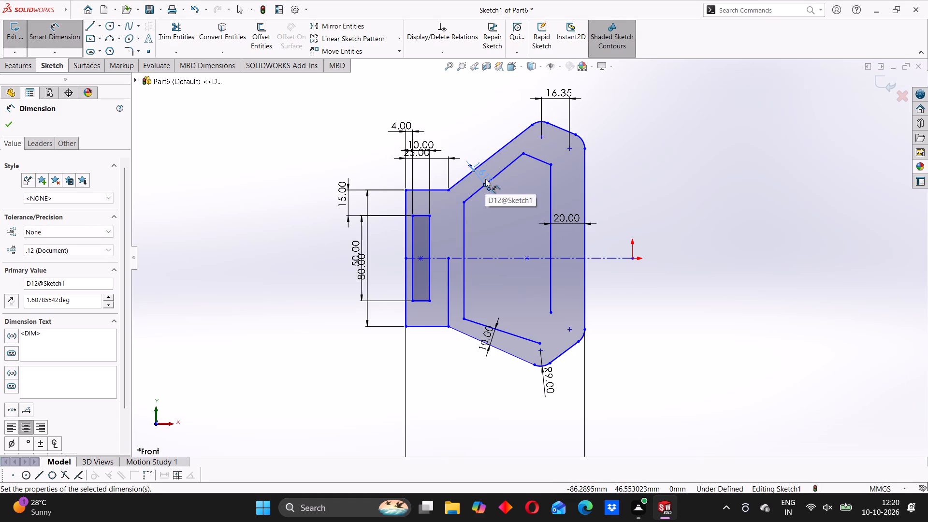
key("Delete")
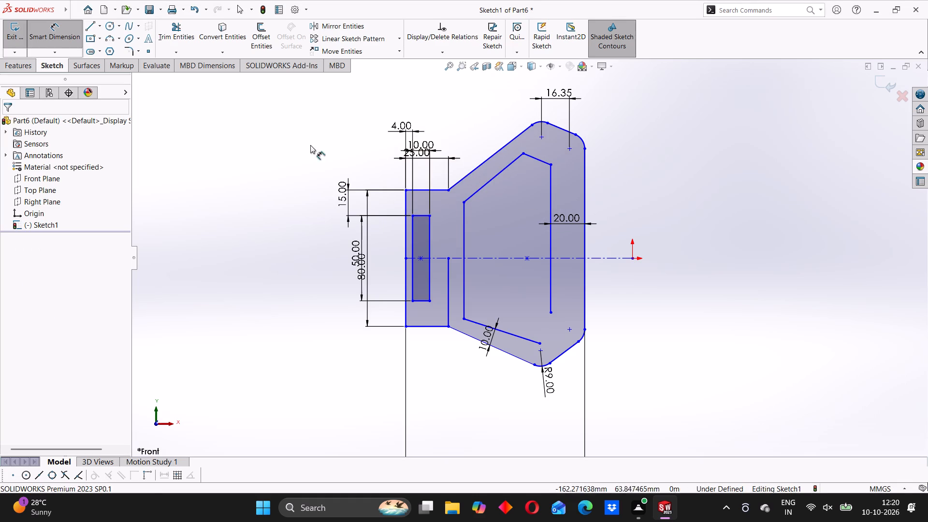
Make the inner profile's long upper slanted line parallel to the outline's upper slanted edge.
left_click(55, 30)
left_click(489, 183)
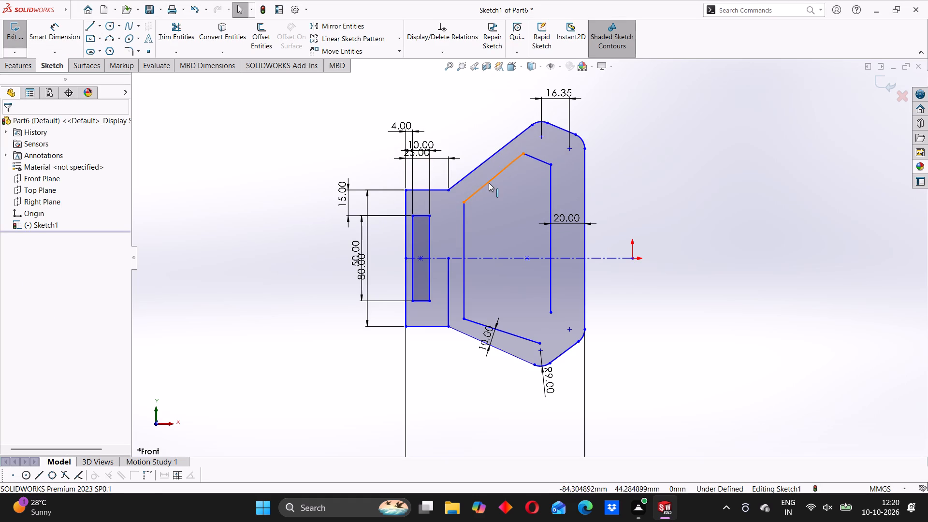
left_click(477, 169, "ctrl")
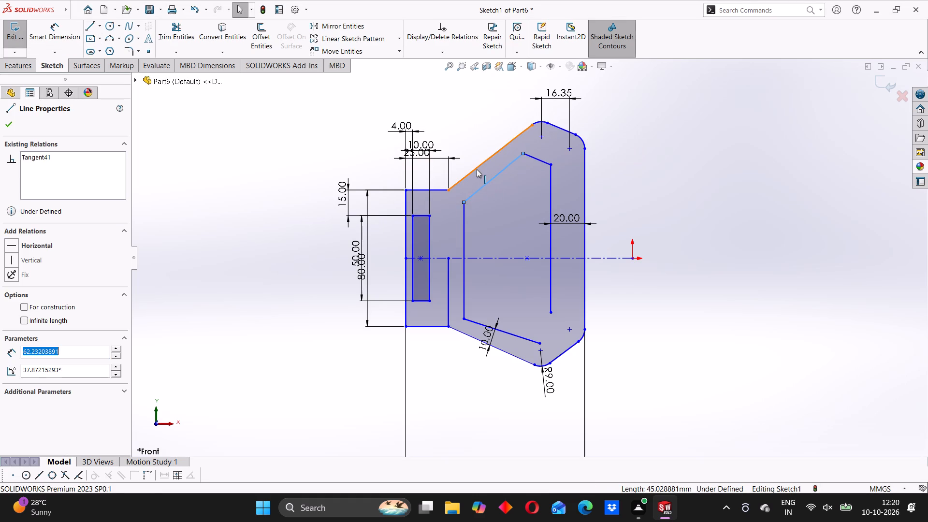
left_click(11, 351)
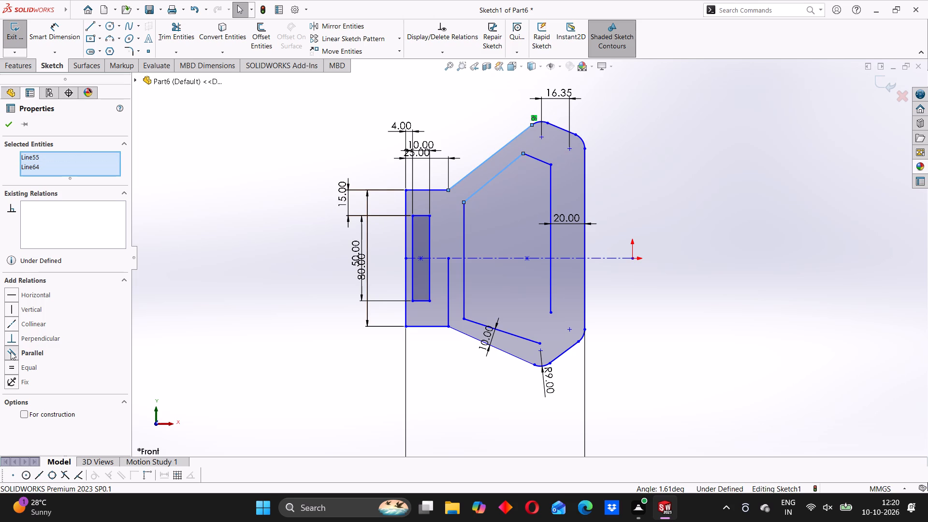
left_click(9, 126)
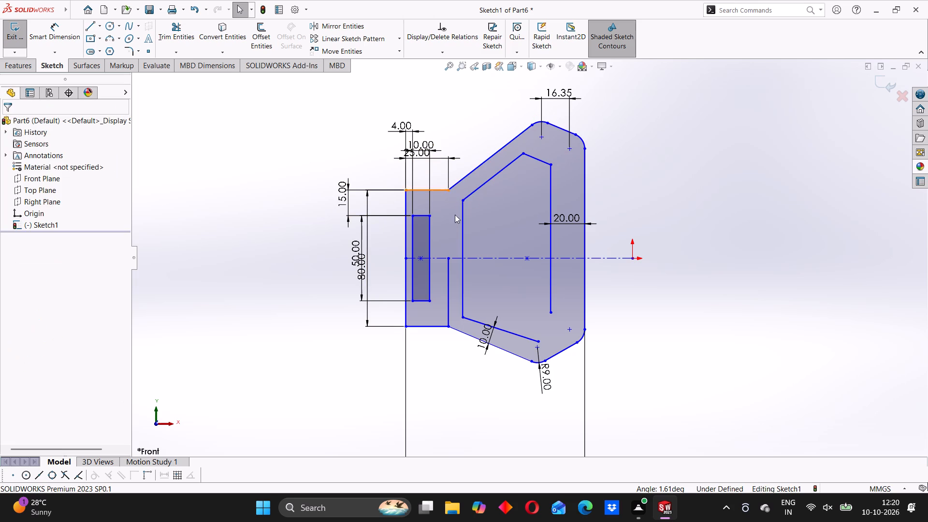
Make the inner profile's long lower slanted line parallel to the outline's lower slanted edge.
left_click(511, 333)
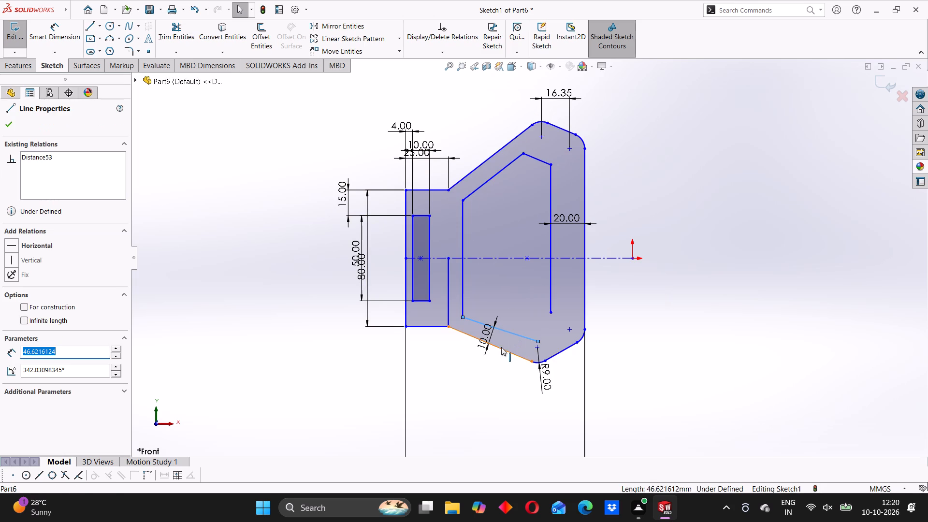
left_click(501, 348, "ctrl")
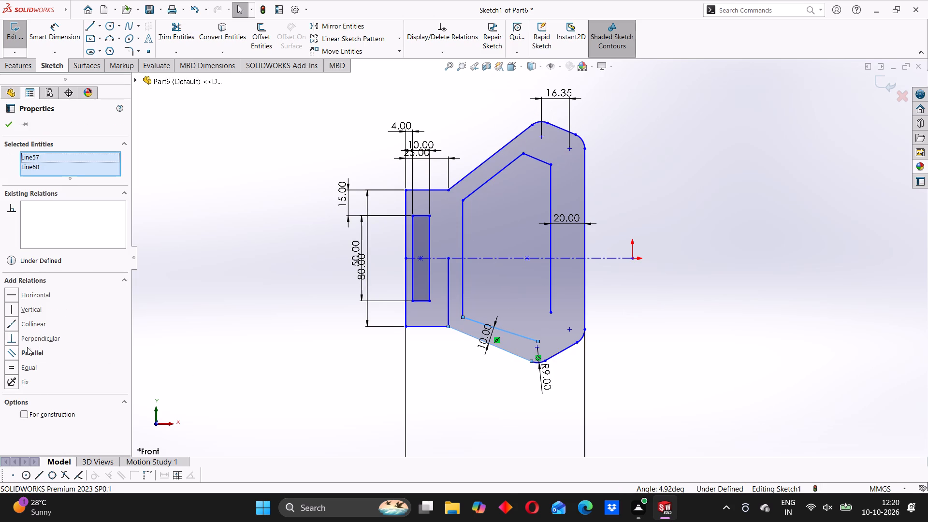
left_click(13, 353)
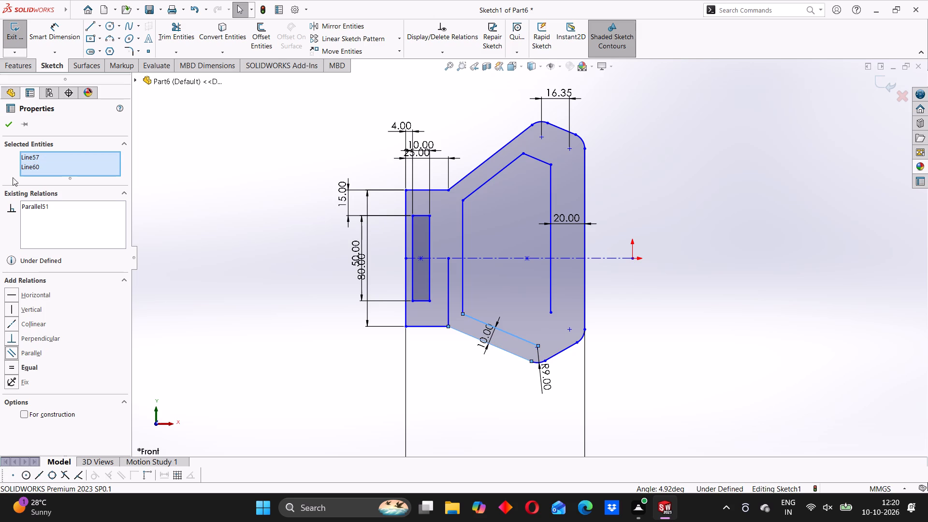
left_click(4, 130)
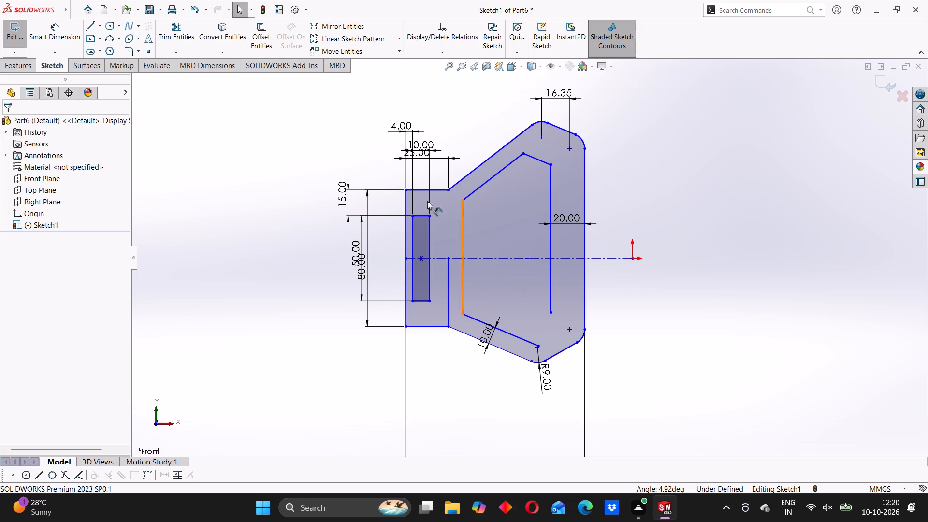
Dimension the gap between the long upper slanted lines of the inner profile and the outline as 10 mm.
left_click(49, 31)
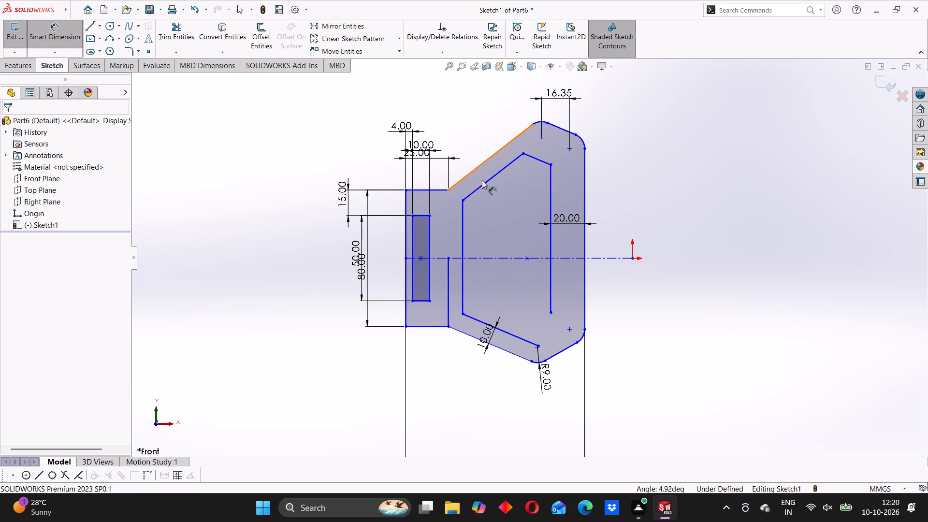
left_click(485, 183)
left_click(473, 168)
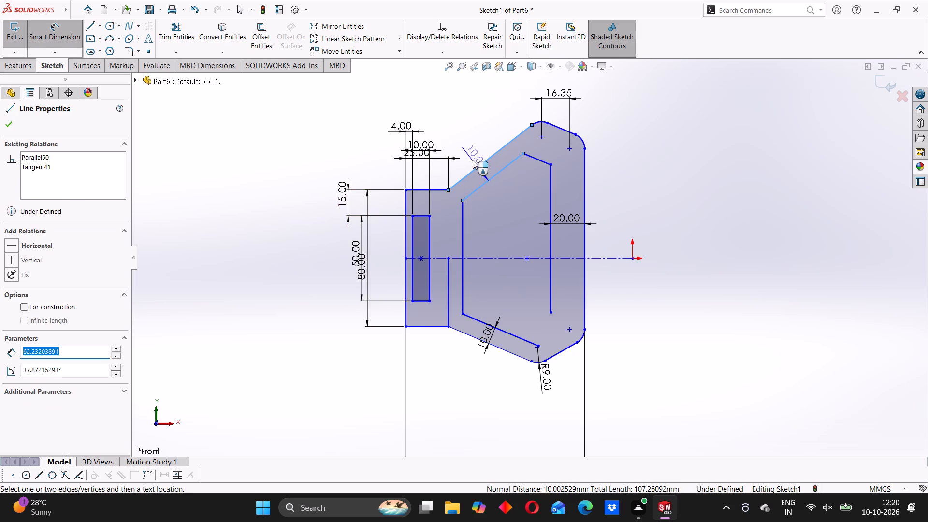
left_click(473, 160)
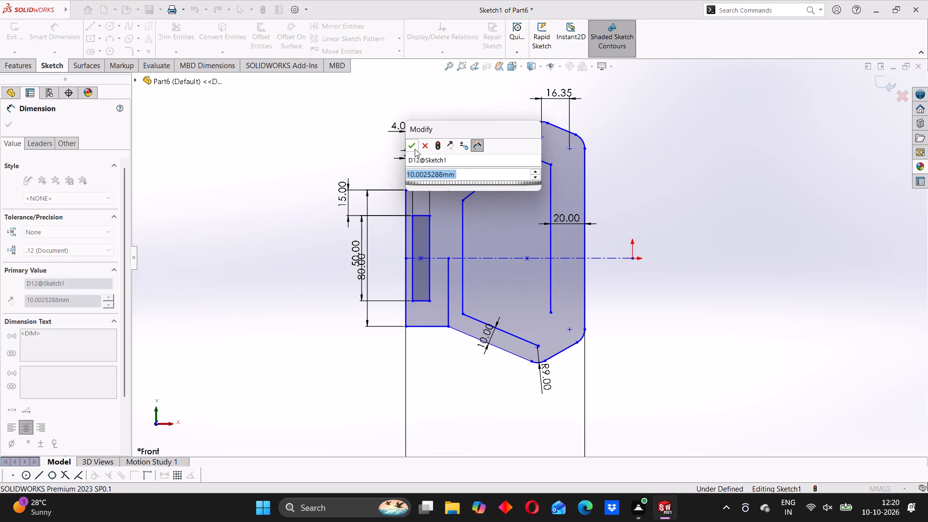
type("10")
key("Return")
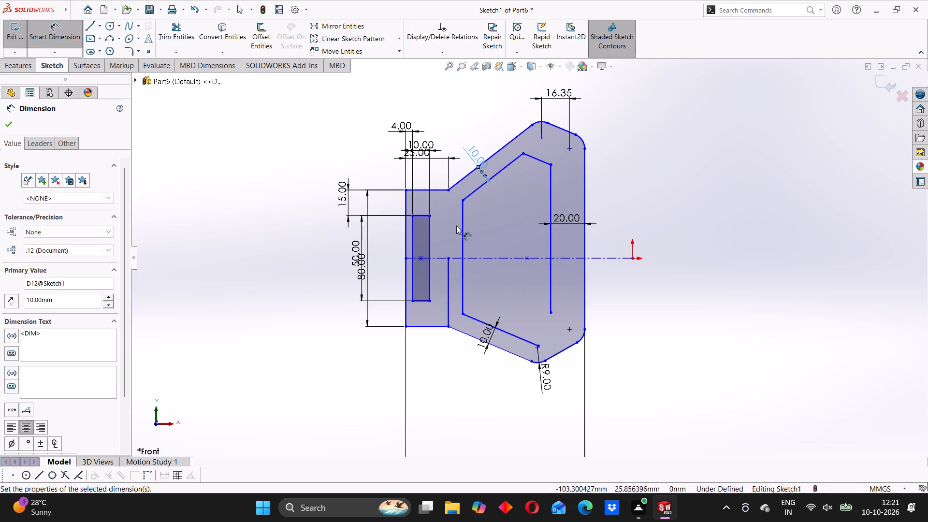
Trim the remaining lower half of the vertical line between the rectangular block and the flared outline.
left_click(168, 31)
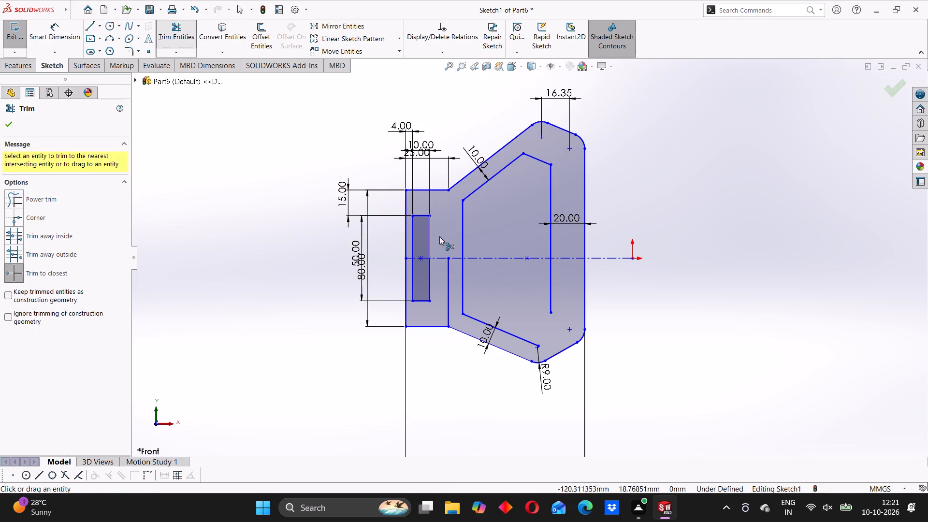
left_click(449, 268)
scroll(354, 257, "up", 2)
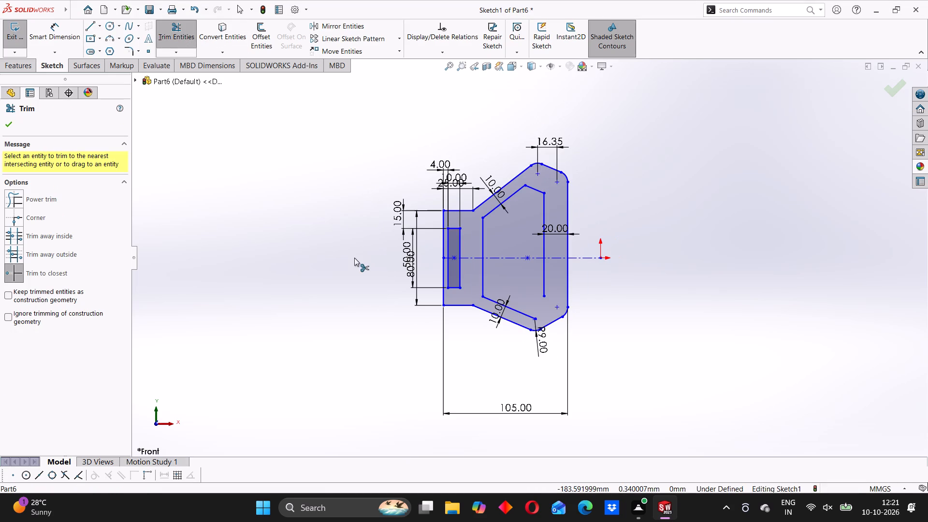
left_click(178, 31)
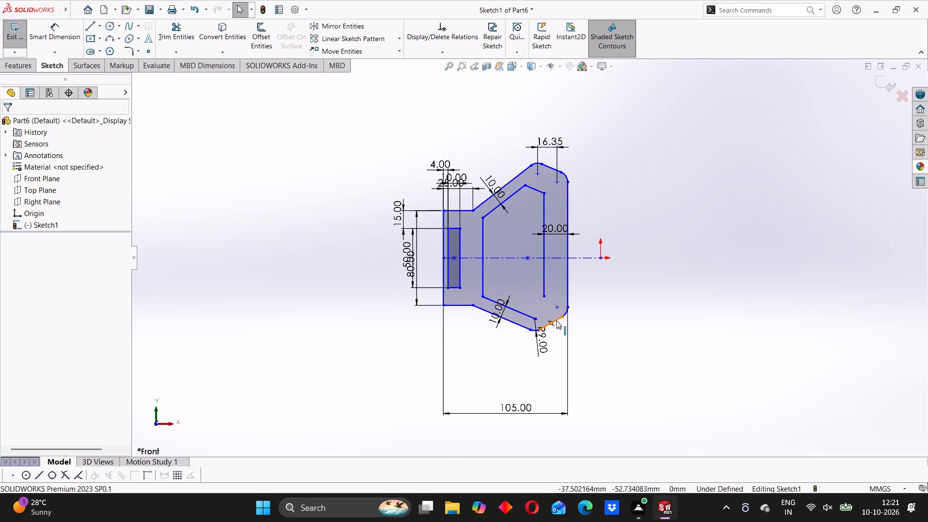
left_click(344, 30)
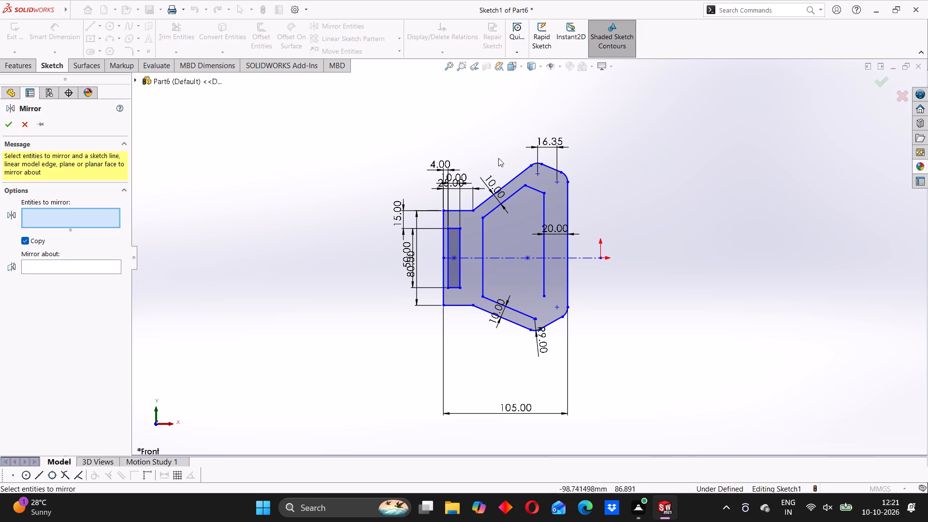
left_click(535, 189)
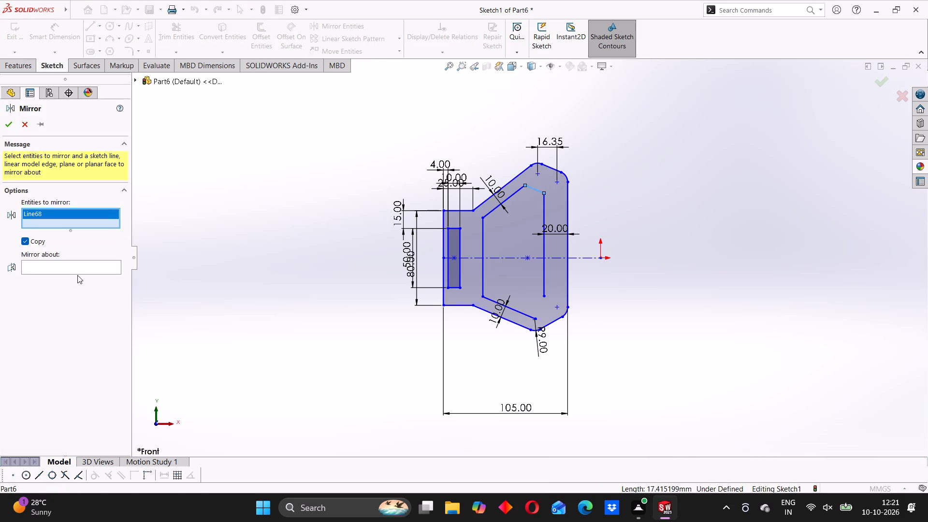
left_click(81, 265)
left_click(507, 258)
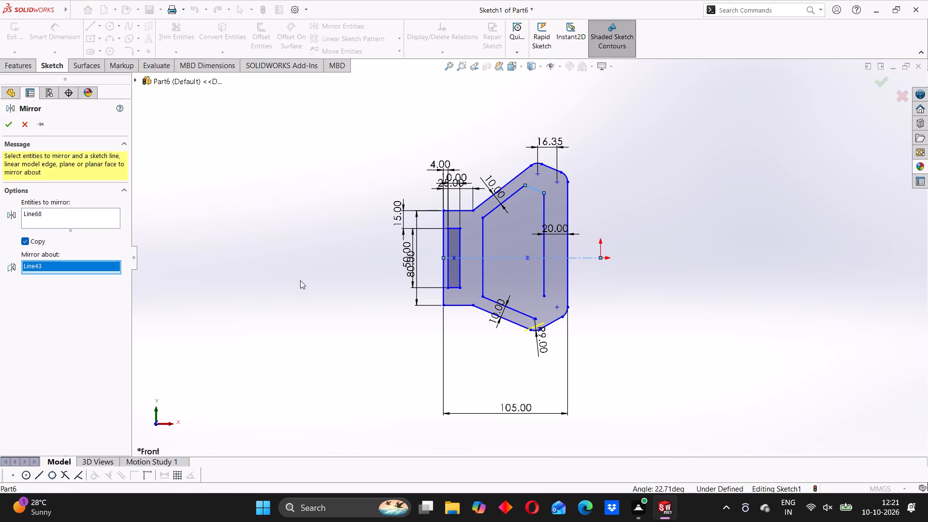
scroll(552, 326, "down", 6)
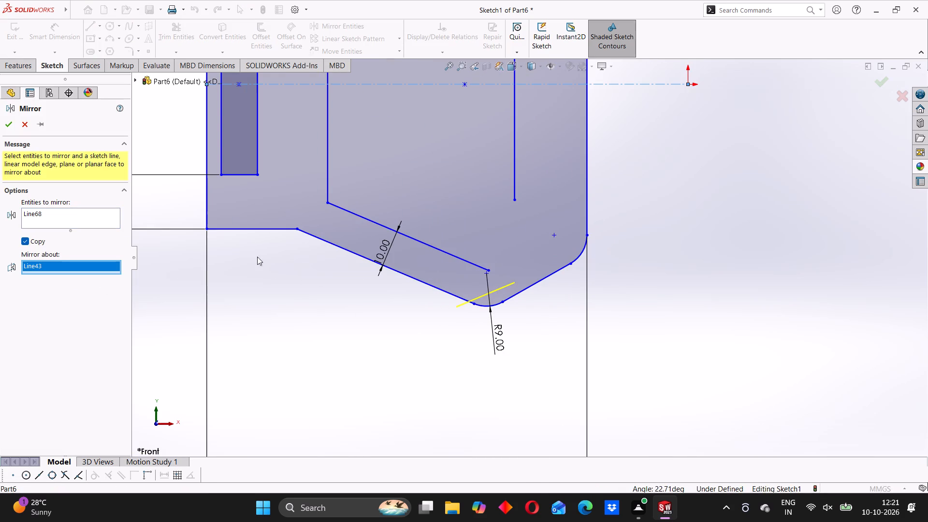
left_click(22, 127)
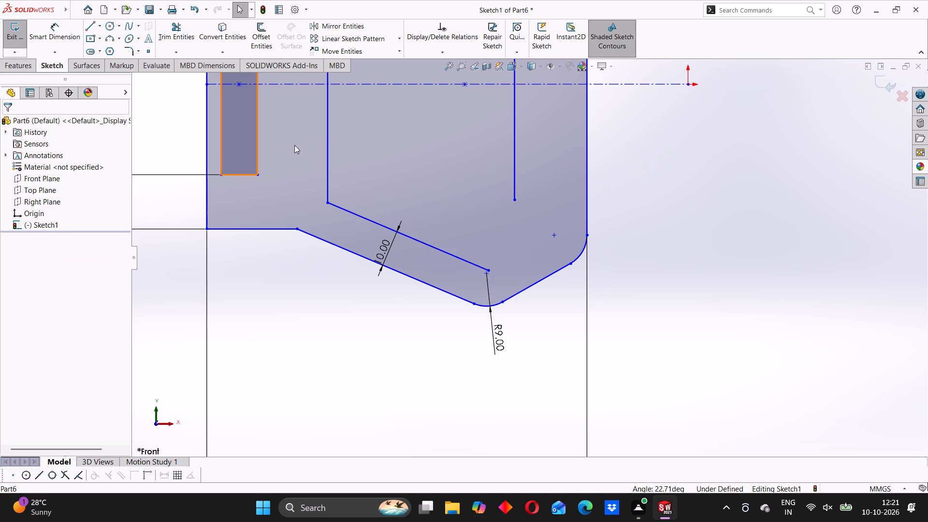
Extend the inner profile's vertical line nearest the origin down to the outline's short lower slanted edge.
scroll(379, 184, "up", 6)
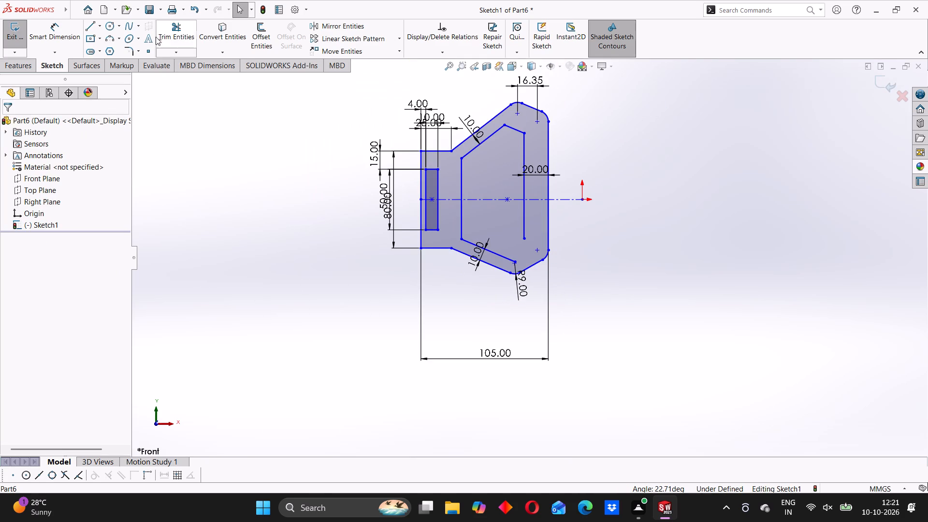
left_click(176, 55)
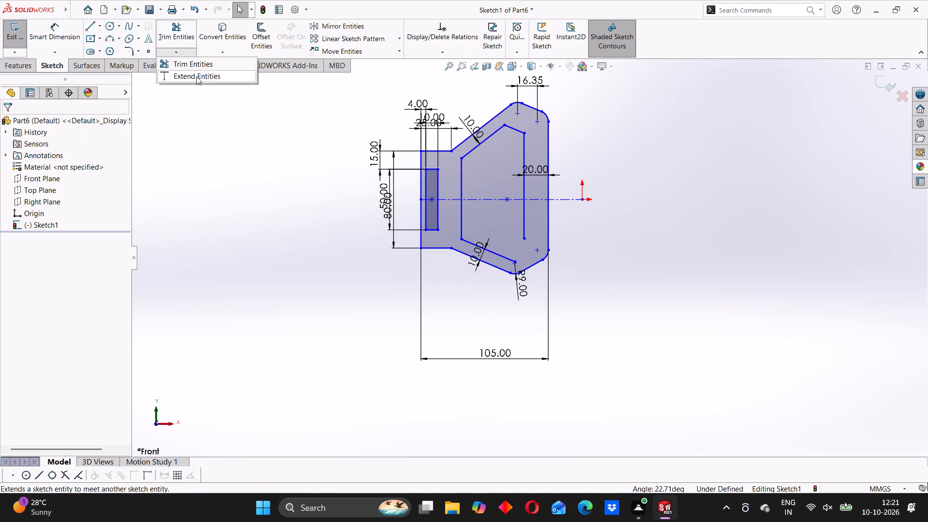
left_click(197, 74)
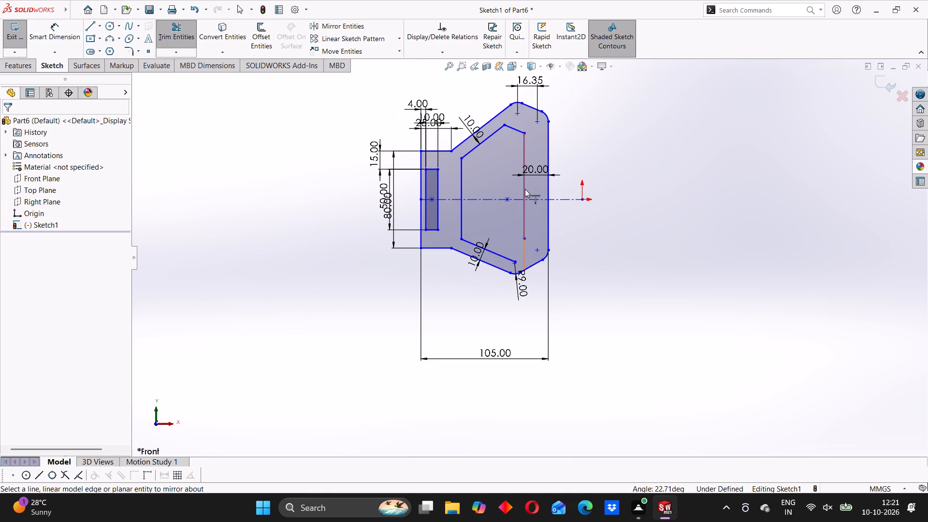
left_click(525, 189)
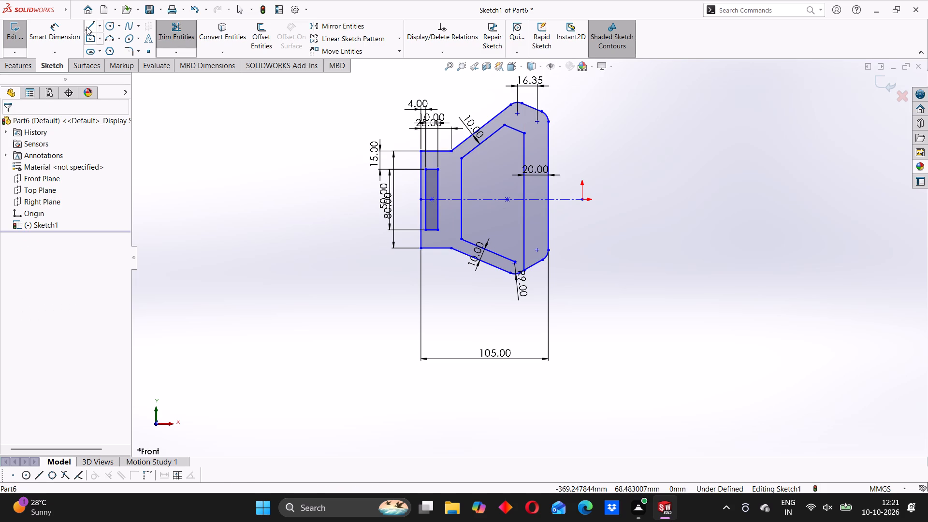
Sketch a line about 19 mm long at about 33° from the inner profile's lower slanted line up to its extended vertical line.
left_click(87, 27)
scroll(511, 259, "down", 3)
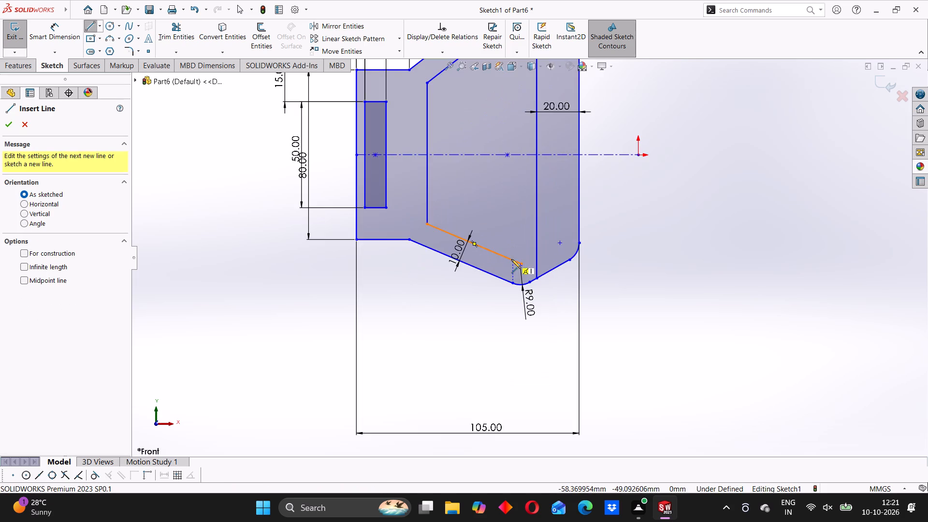
scroll(509, 231, "up", 3)
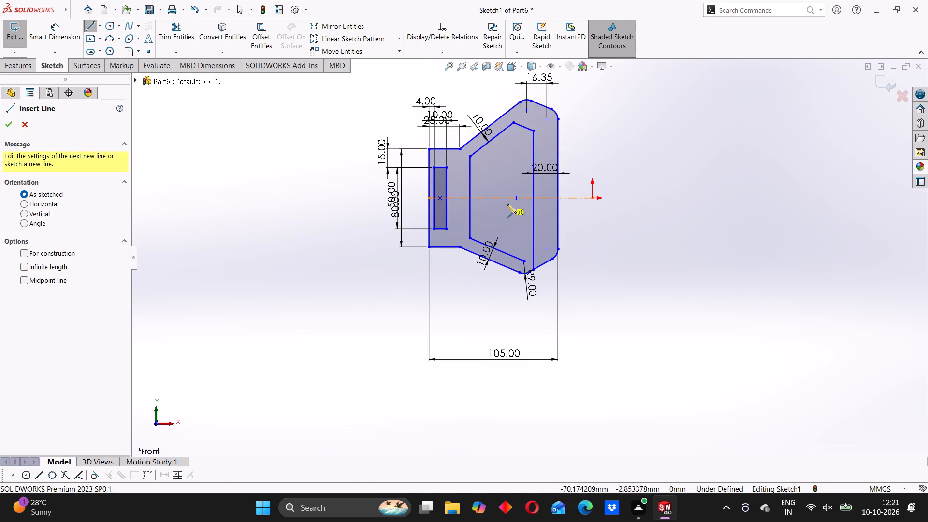
left_click(513, 255)
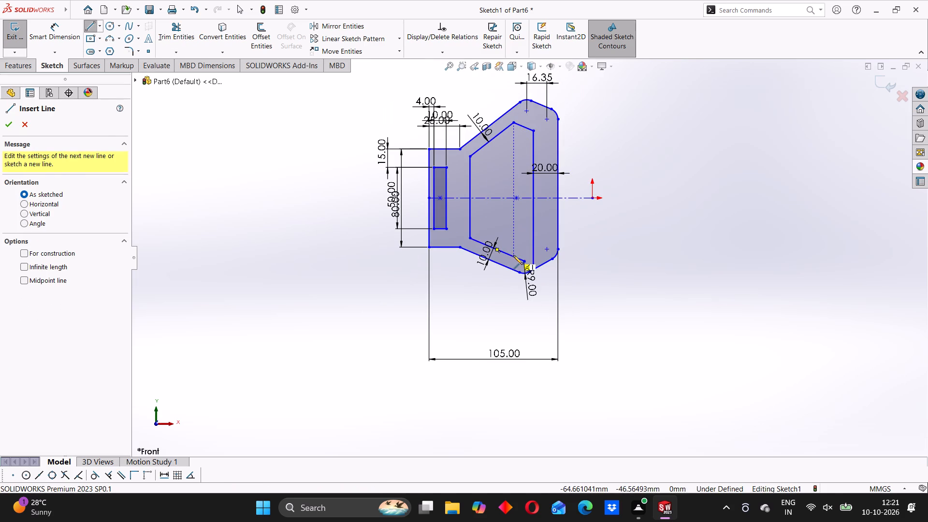
left_click(533, 244)
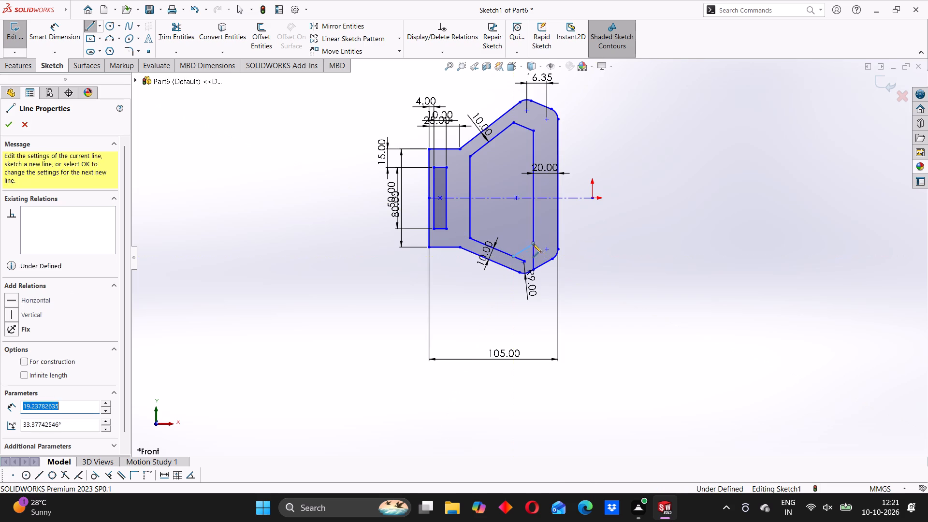
Trim the overhanging ends of the lower slanted line and the vertical line beyond the new closing line.
left_click(170, 38)
scroll(560, 274, "down", 3)
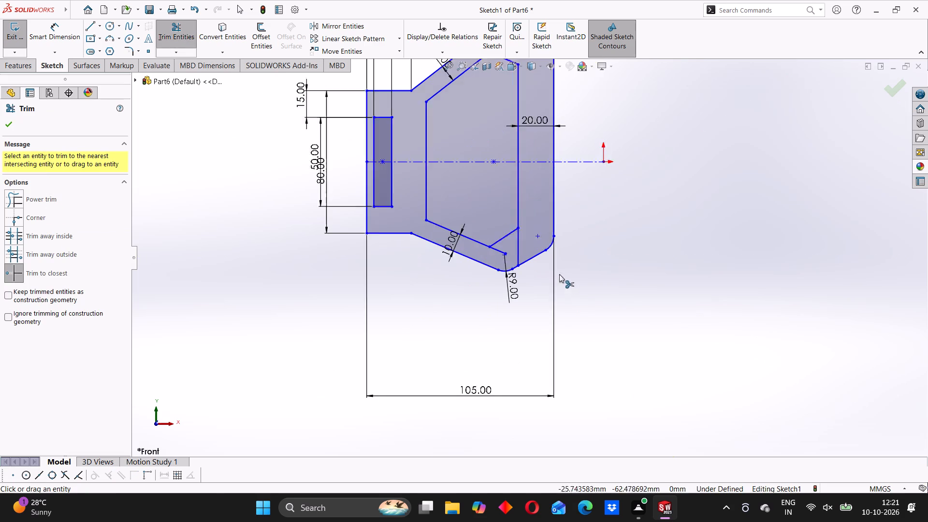
left_click(482, 244)
left_click(507, 240)
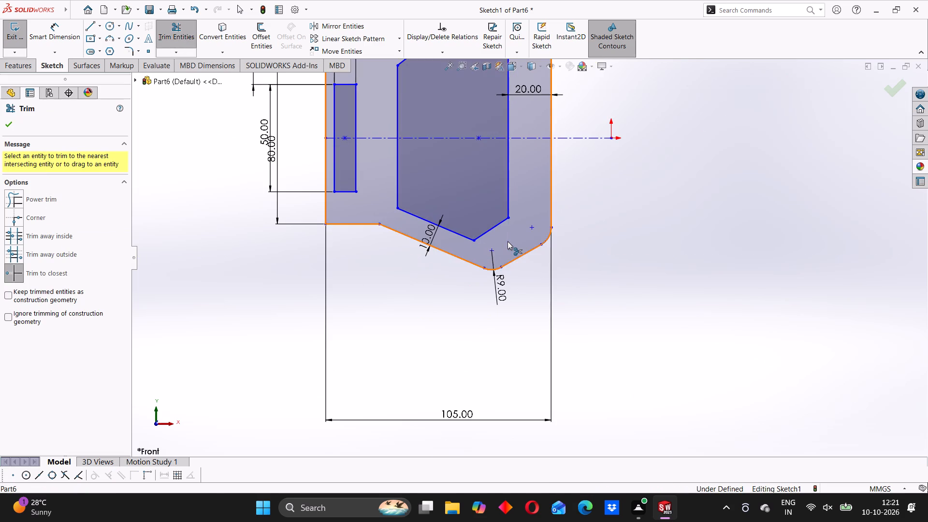
scroll(504, 245, "up", 4)
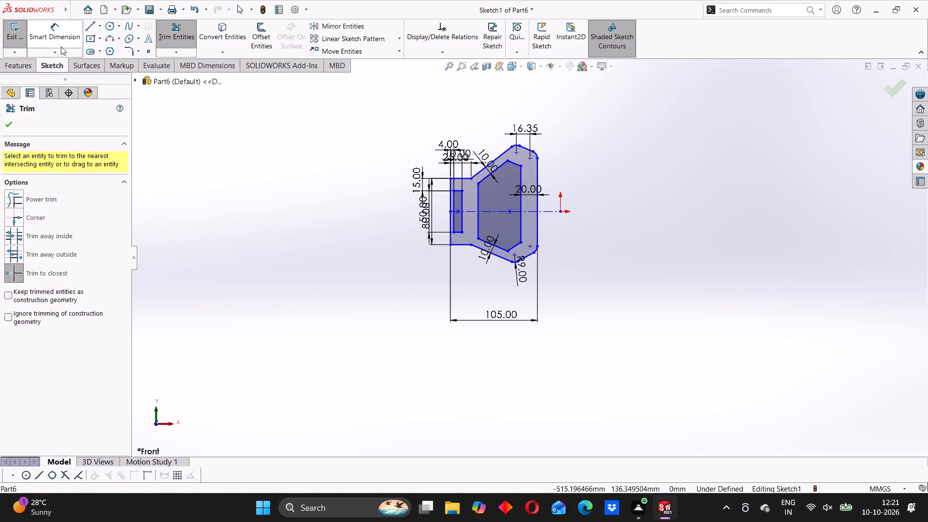
left_click(168, 33)
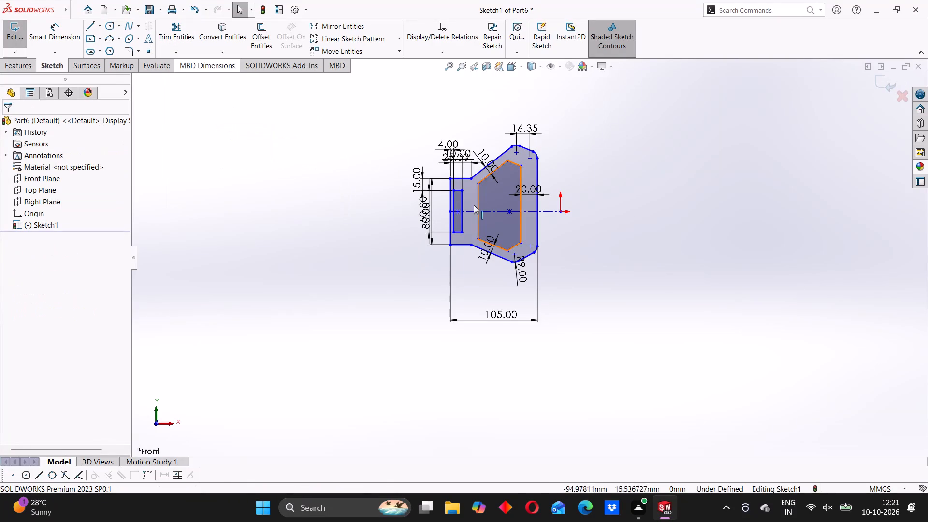
Make the inner profile's short lower slanted line parallel to the outline's short lower slanted edge.
scroll(556, 265, "down", 5)
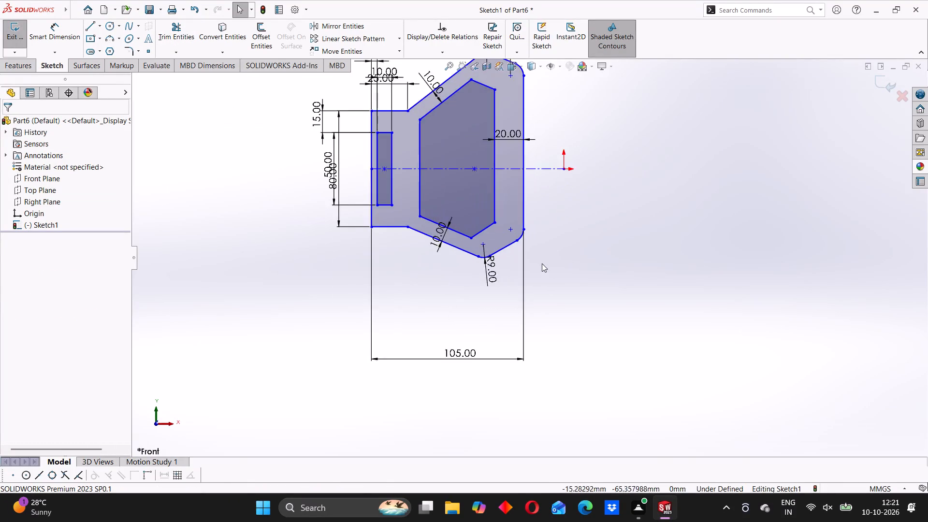
scroll(542, 263, "down", 1)
left_click(441, 201)
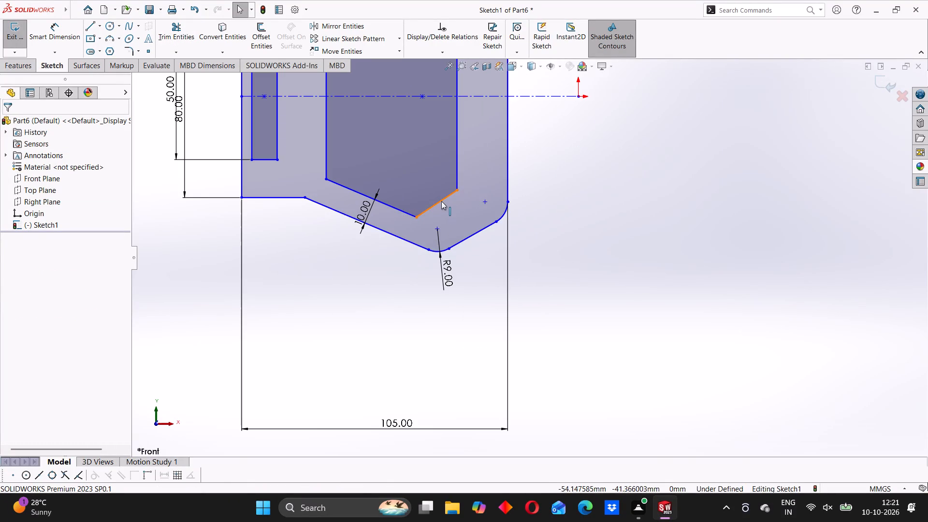
left_click(471, 234, "ctrl")
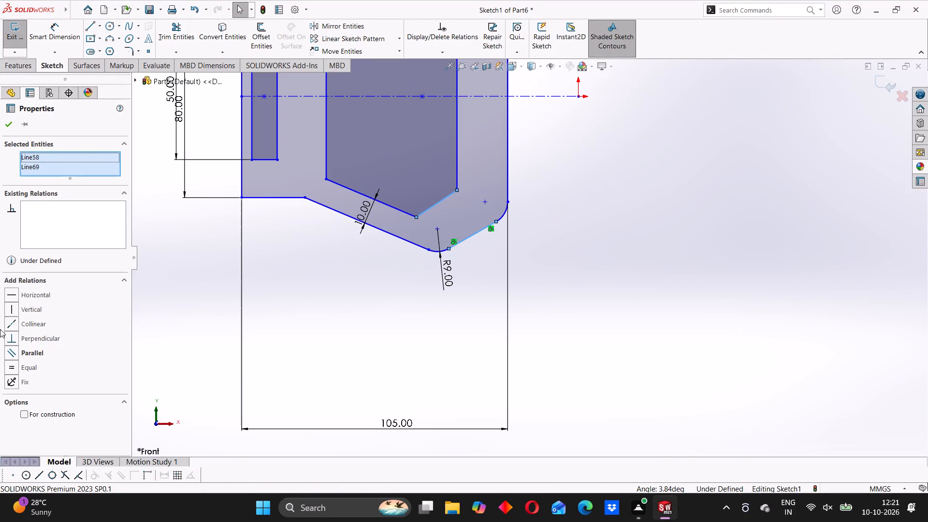
left_click(14, 354)
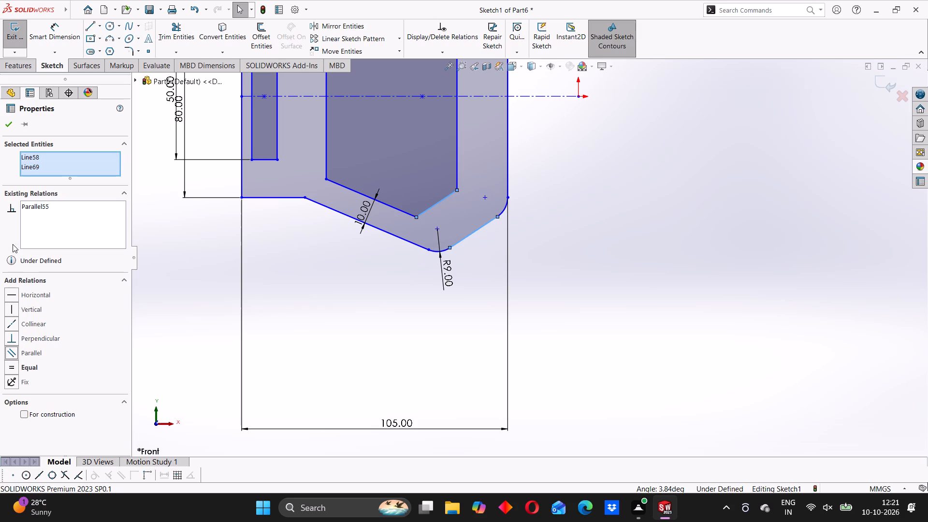
left_click(1, 125)
Dimension the gap between the short lower slanted lines of the inner profile and the outline as 18 mm.
left_click(48, 33)
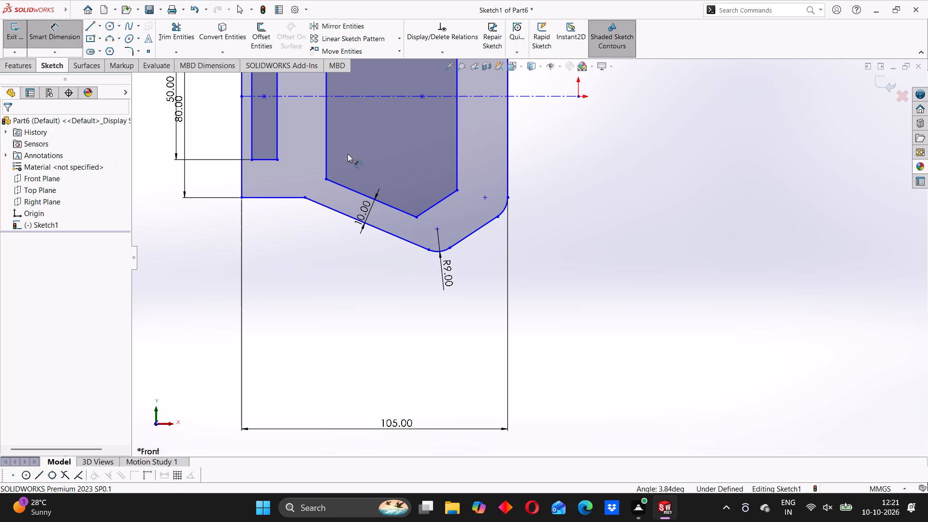
left_click(437, 206)
left_click(468, 234)
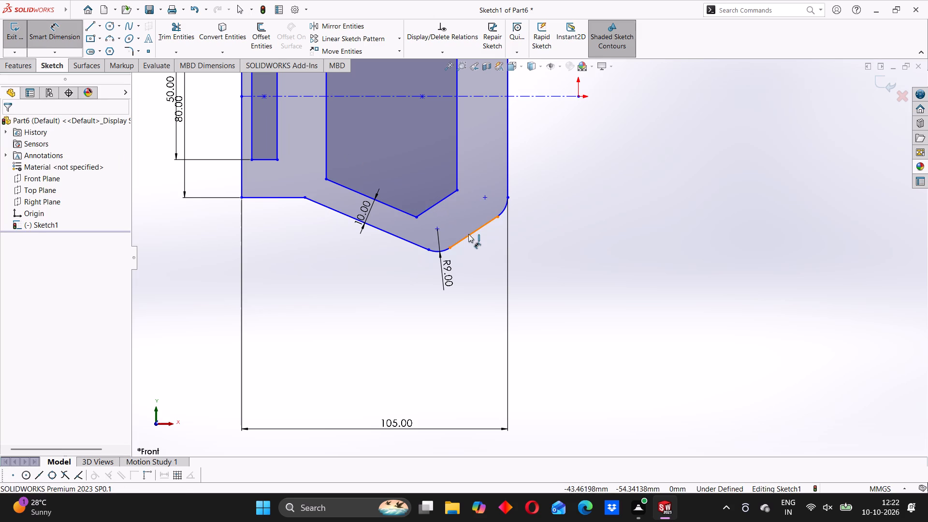
left_click(437, 203)
left_click(449, 217)
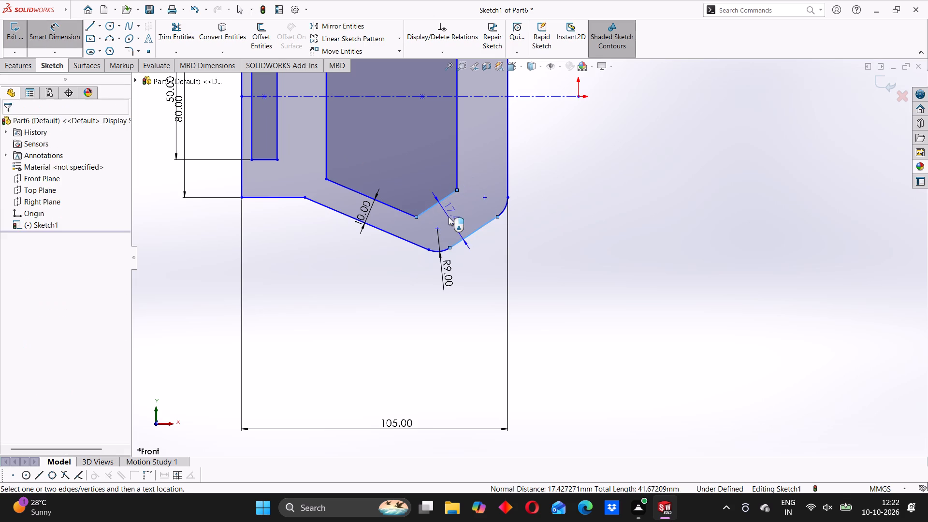
type("18")
key("Return")
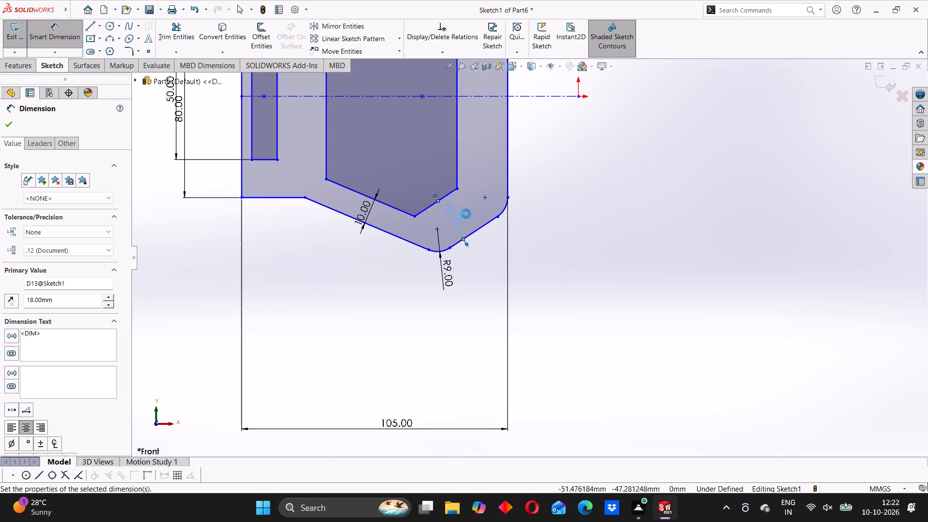
scroll(426, 197, "up", 7)
left_click(373, 220)
Sketch two circles between the inner profile and the outline's long vertical edge, above and below the centerline, the upper about 5.7 mm in radius.
scroll(518, 235, "down", 2)
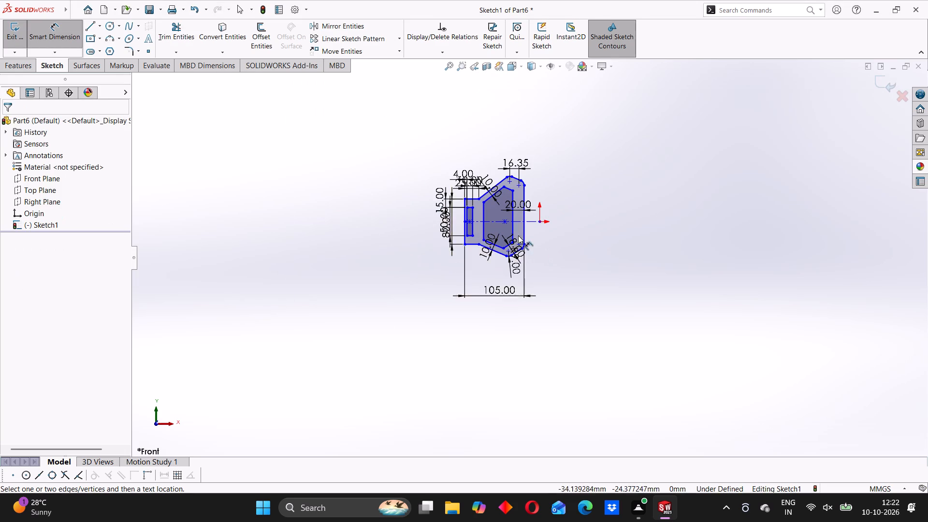
scroll(518, 235, "down", 5)
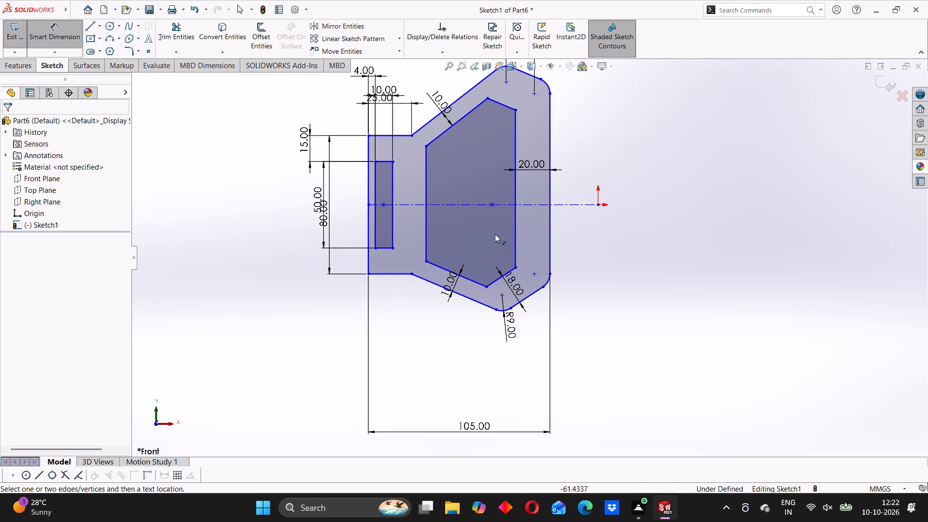
left_click(111, 28)
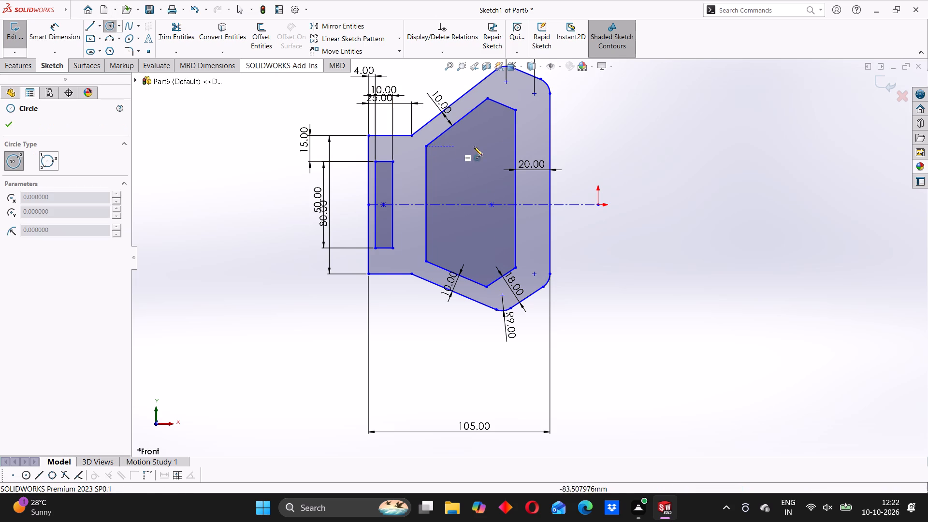
left_click(530, 127)
left_click(536, 137)
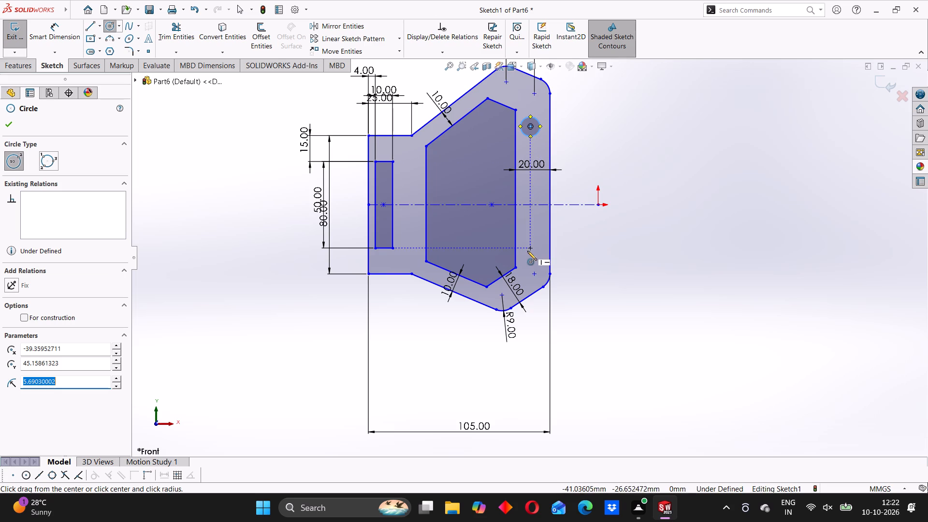
left_click(529, 250)
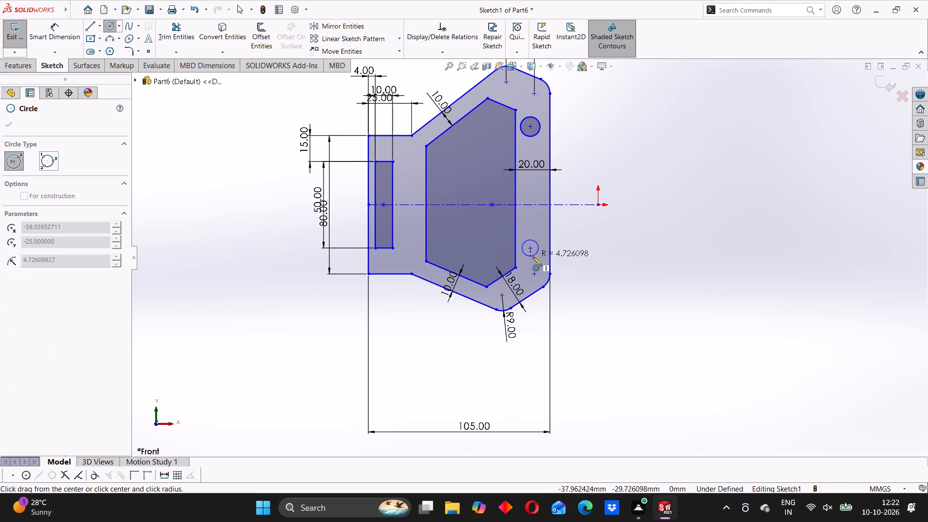
left_click(533, 258)
Dimension the upper circle's centre 10 mm from the outline's long vertical edge.
left_click(53, 29)
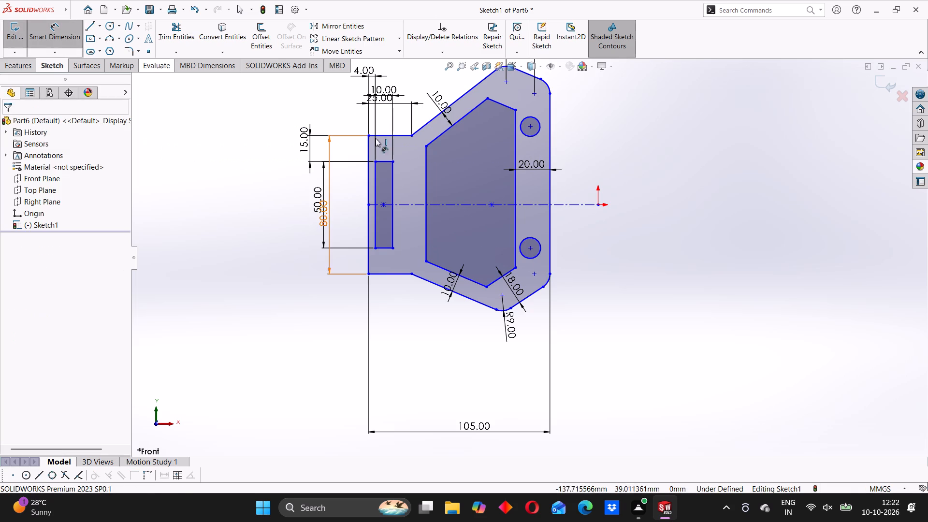
left_click(532, 126)
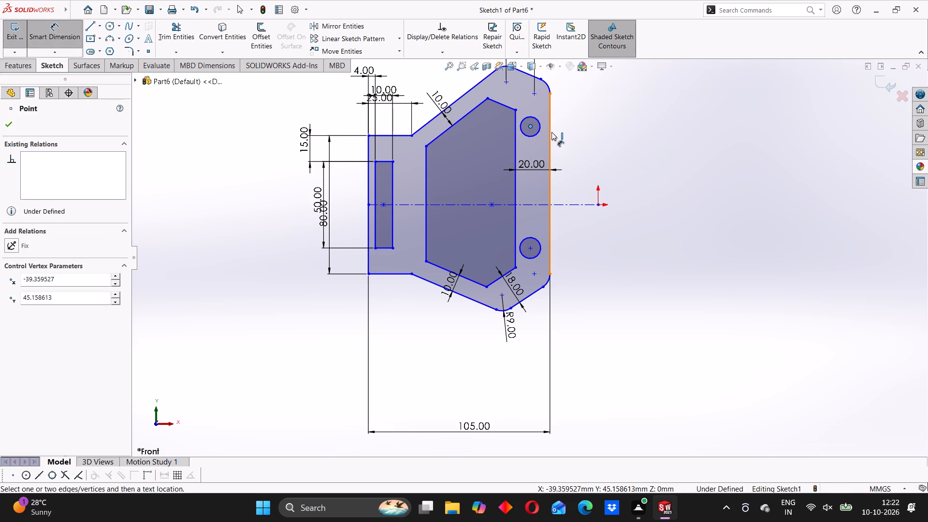
left_click(550, 132)
left_click(545, 144)
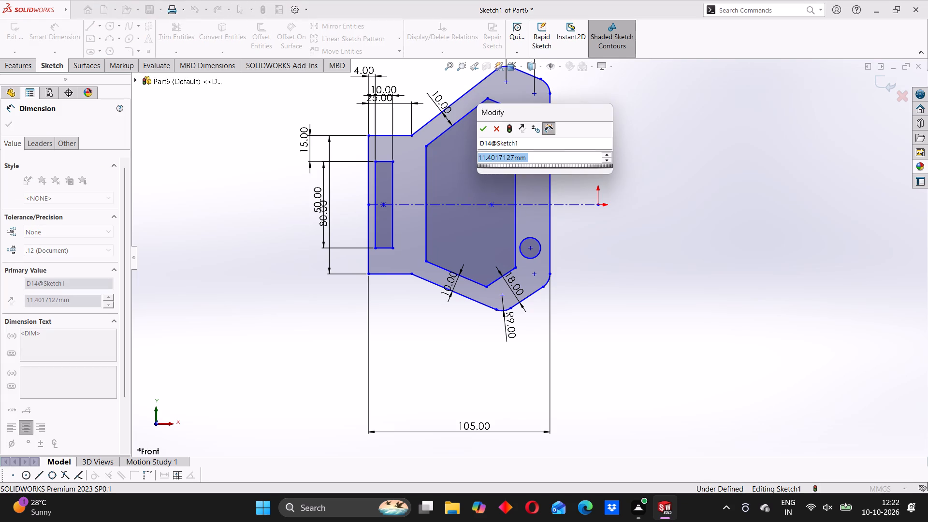
type("10")
key("Return")
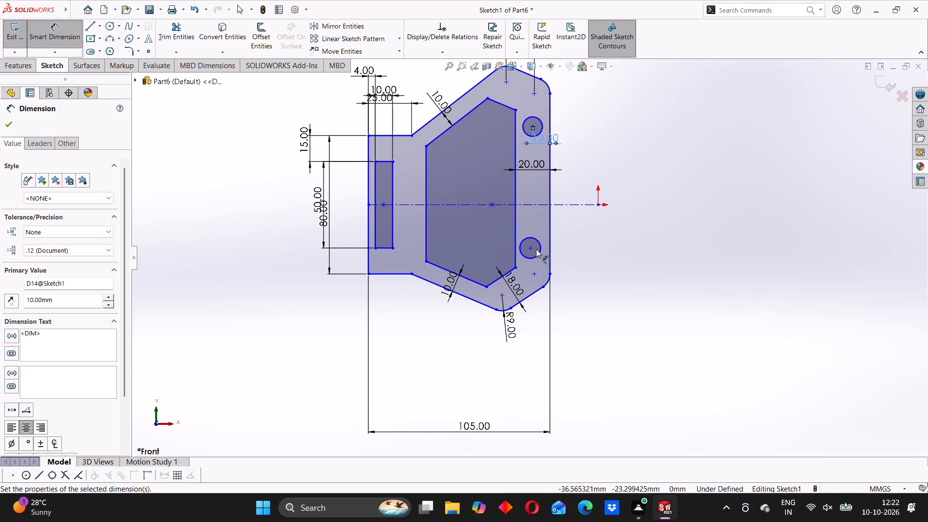
Dimension the lower circle's centre 10 mm from the outline's long vertical edge.
left_click(531, 249)
left_click(551, 248)
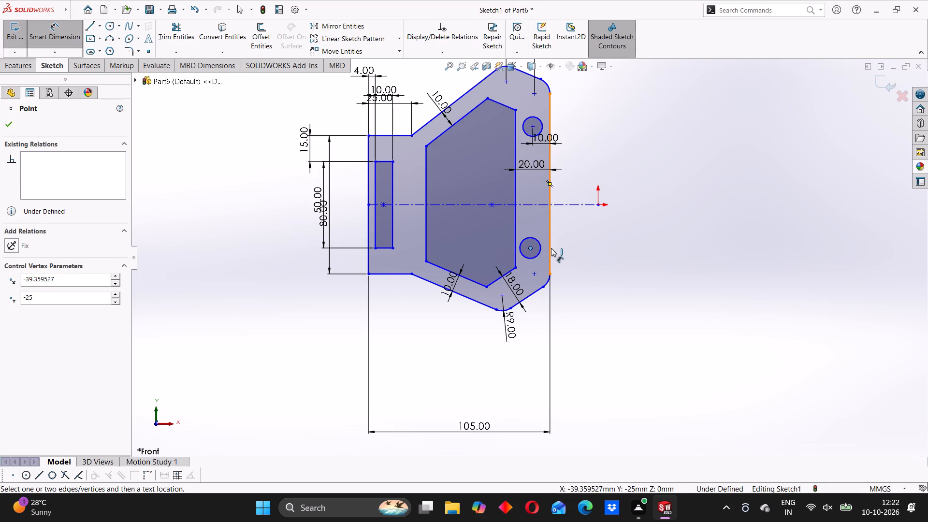
left_click(539, 261)
type("10")
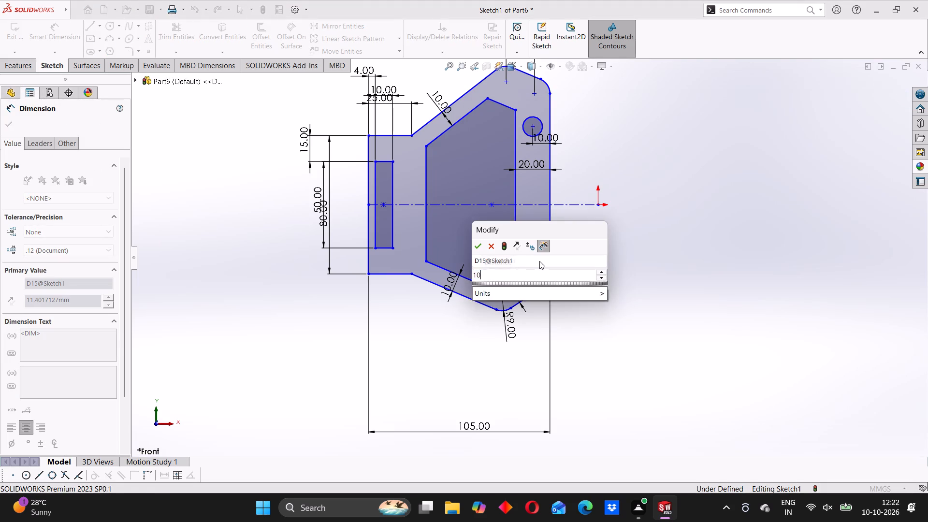
key("Return")
left_click(599, 138)
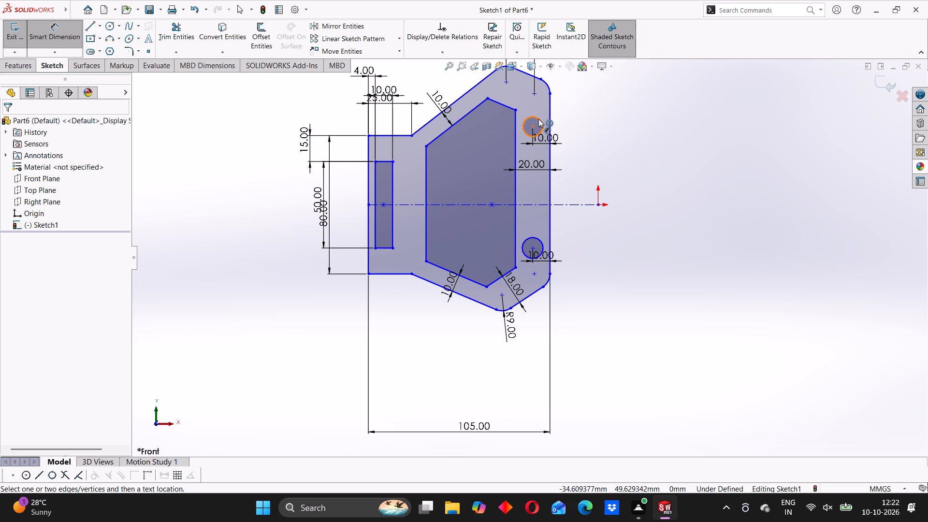
Dimension the upper circle's diameter as 8 mm.
left_click(538, 119)
left_click(565, 114)
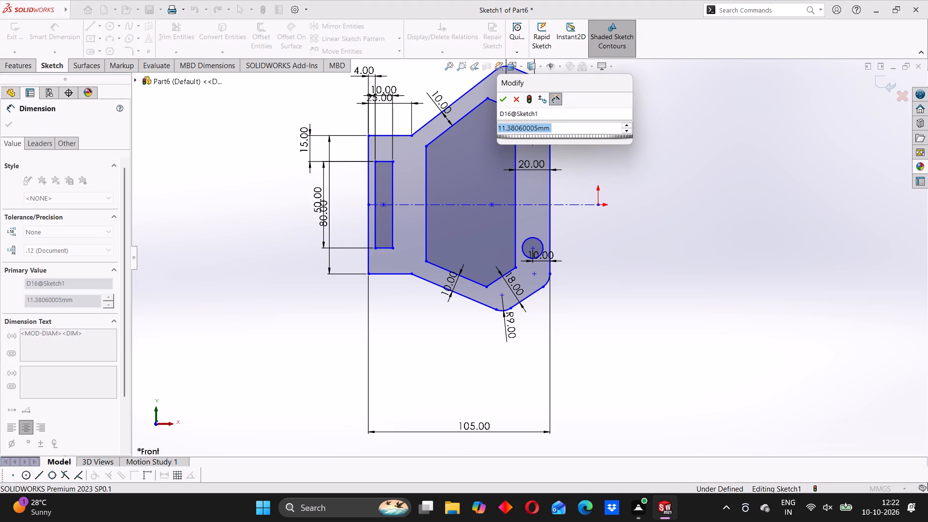
key("8")
key("Return")
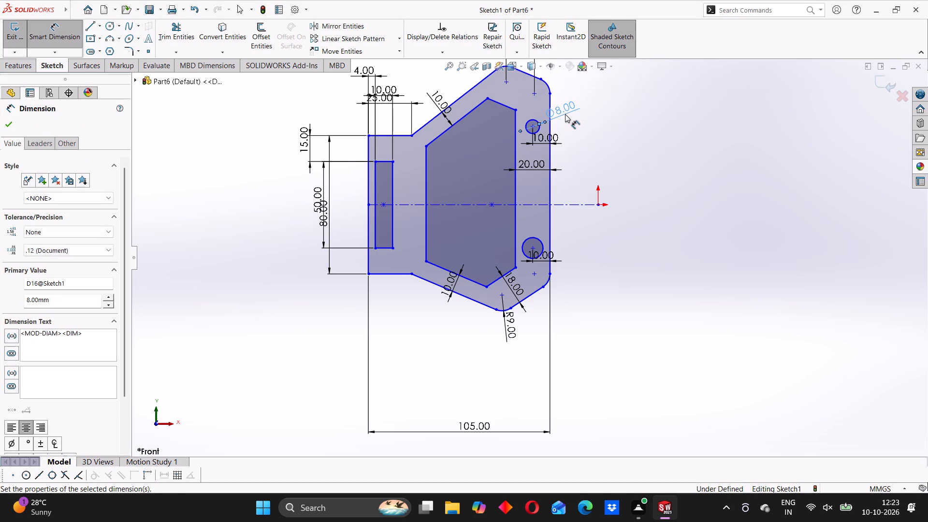
left_click(577, 142)
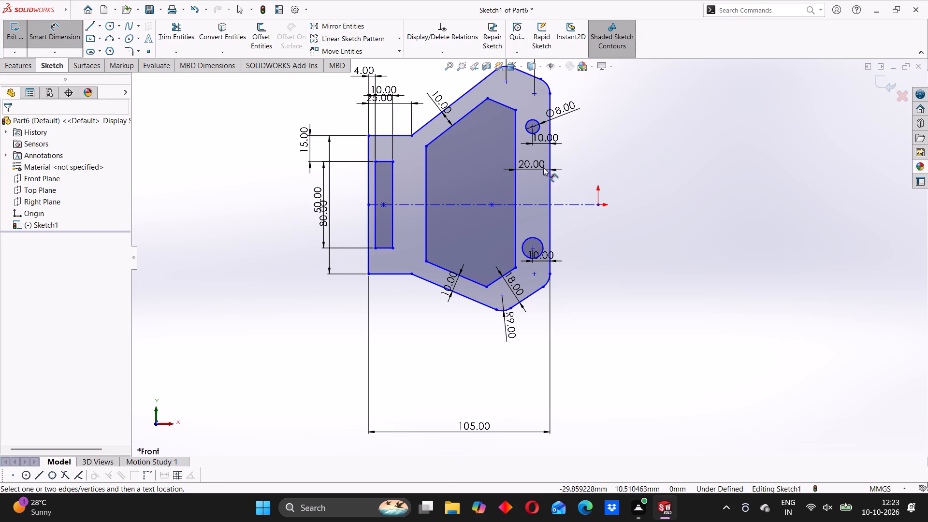
Make the two circles beside the outline's long vertical edge equal in size with an Equal relation.
left_click(67, 29)
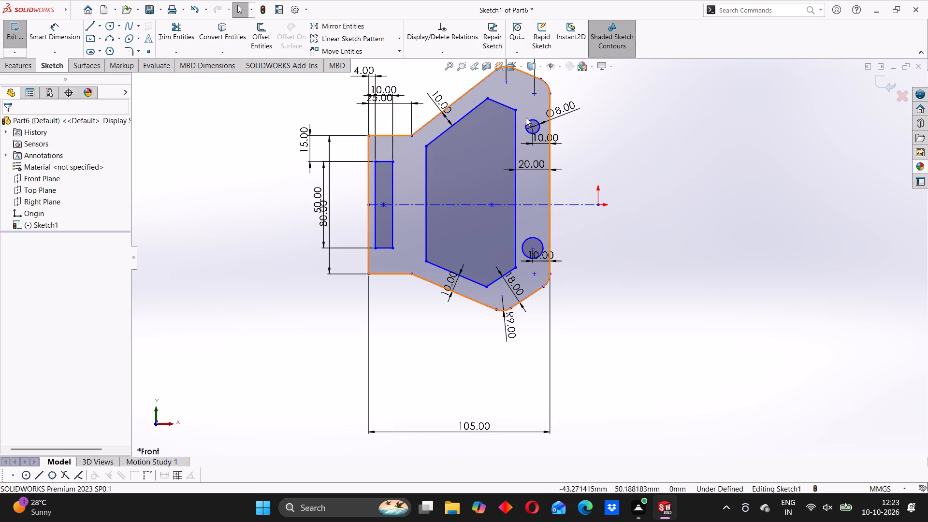
left_click(531, 121)
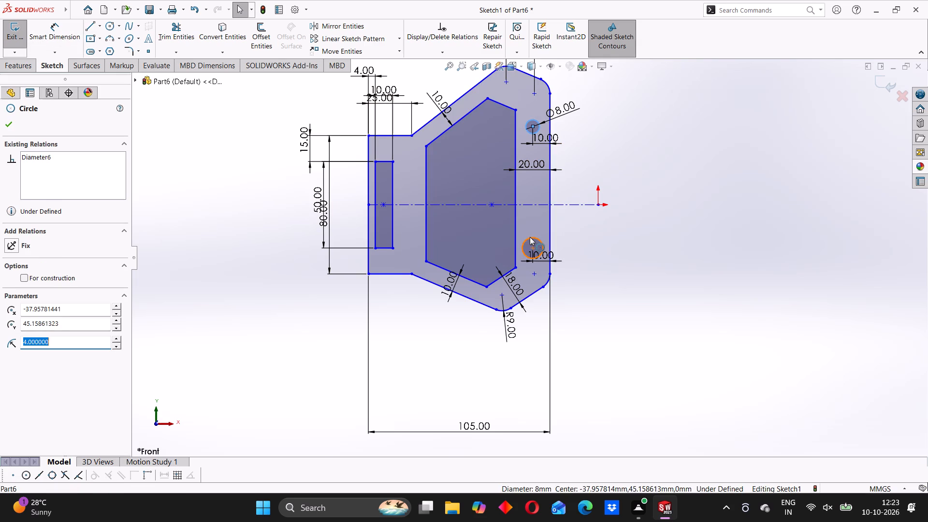
left_click(530, 237, "ctrl")
left_click(14, 343)
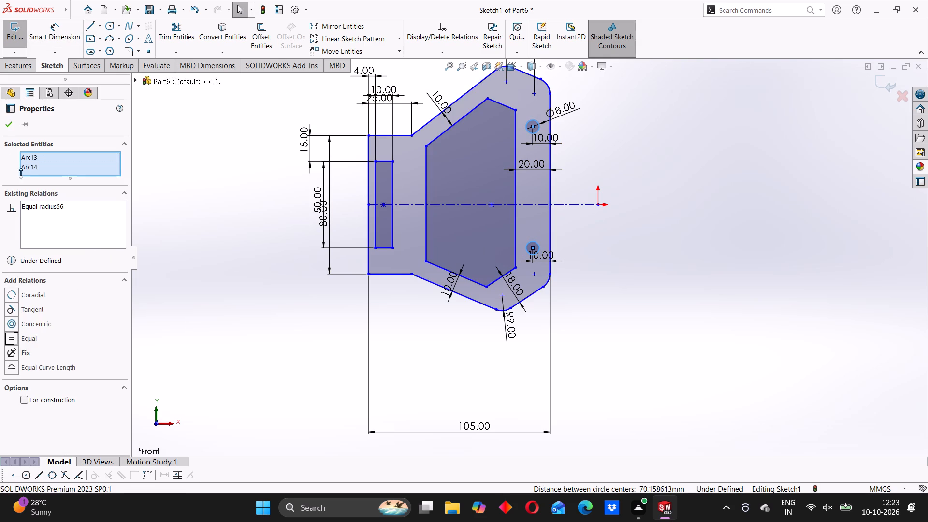
left_click(13, 124)
Dimension the upper circle's centre 85.9/2 (42.95) mm from the horizontal centerline.
scroll(533, 231, "up", 3)
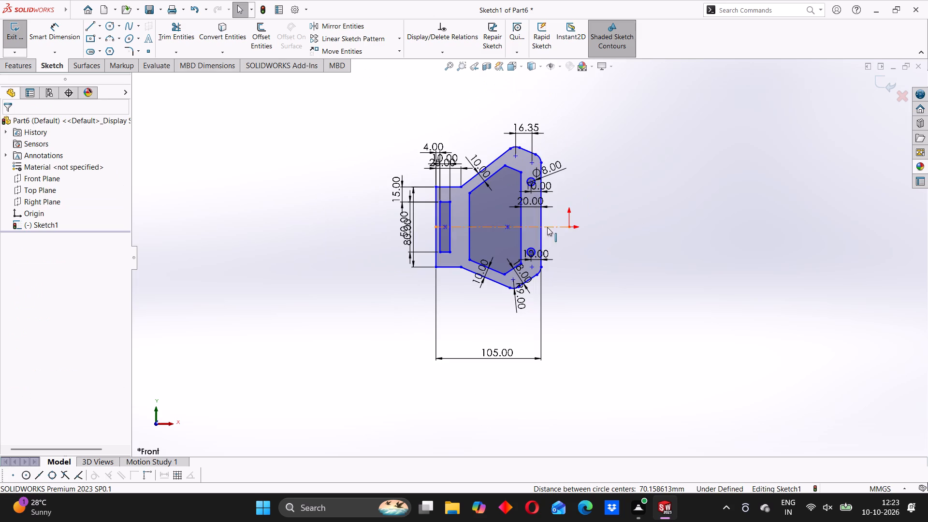
left_click(57, 42)
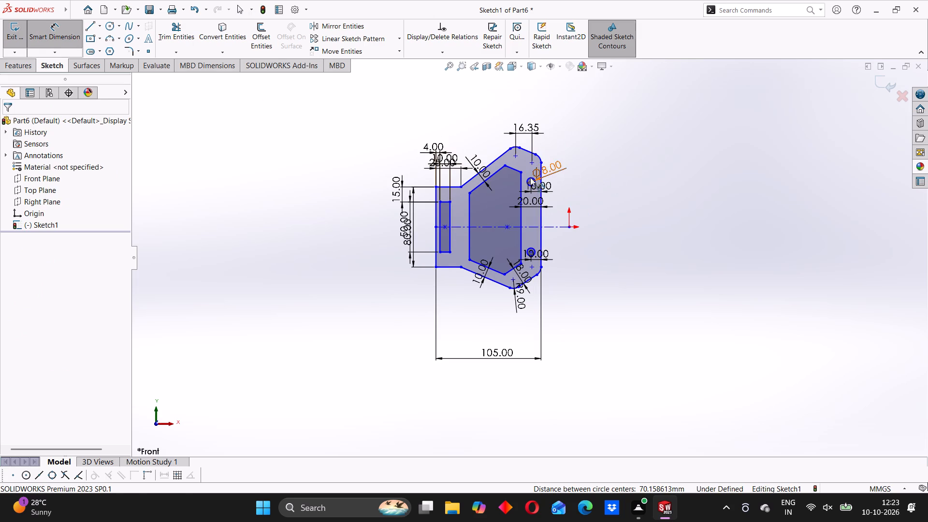
scroll(533, 186, "down", 4)
left_click(531, 192)
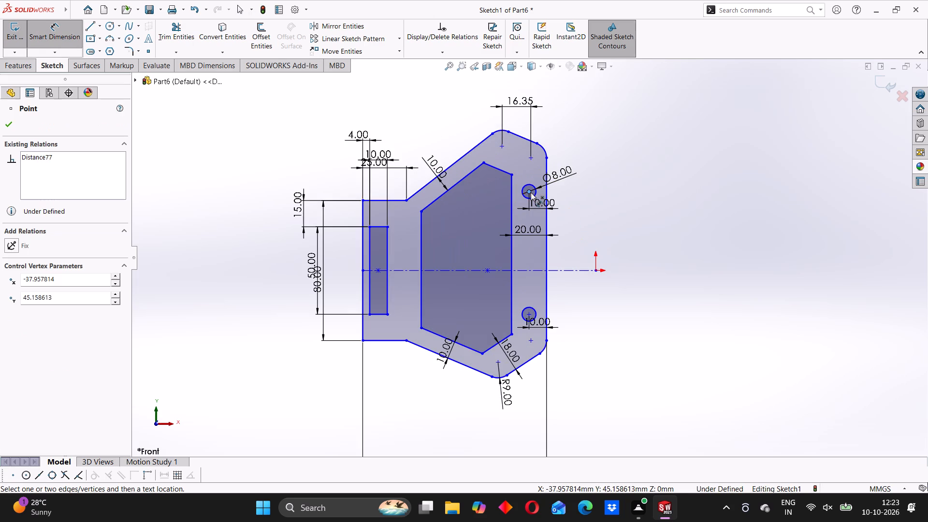
left_click(571, 268)
left_click(576, 228)
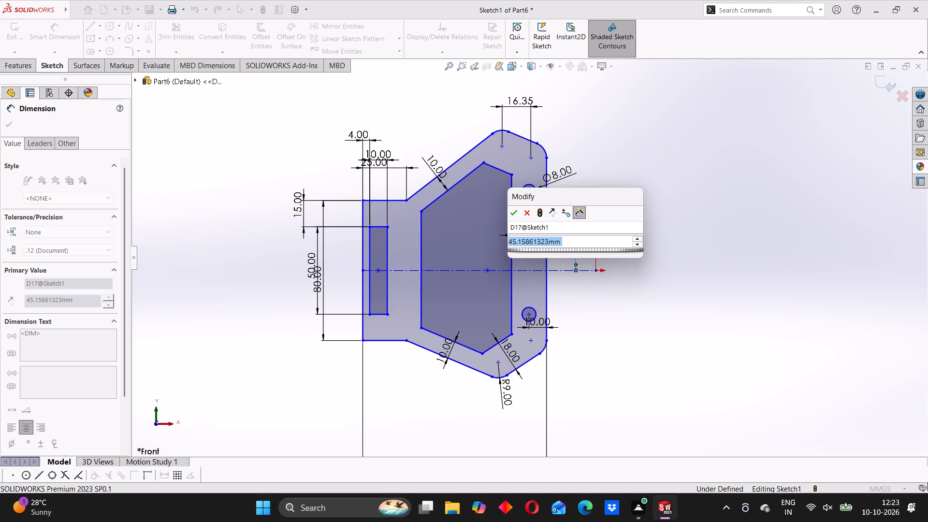
type("85.9/2")
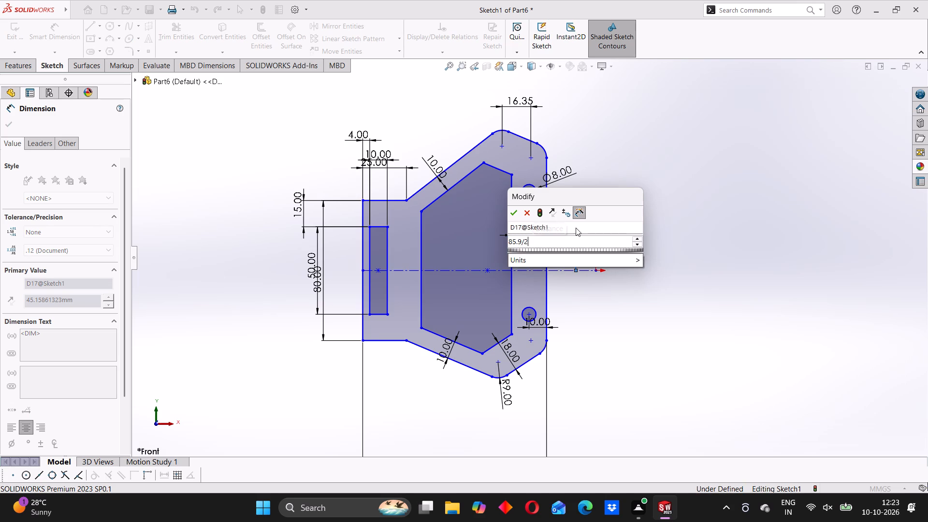
key("Return")
left_click(604, 219)
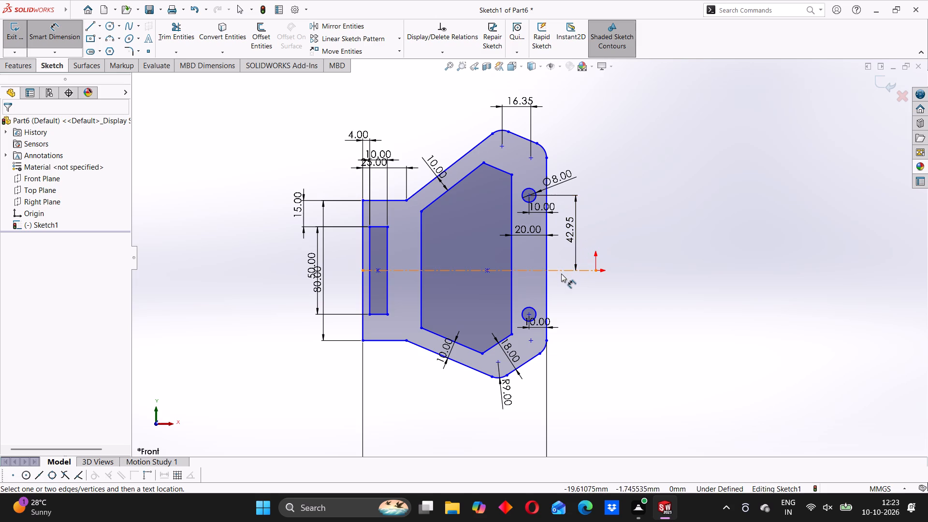
Dimension the lower circle's centre 85.9/2 (42.95) mm from the horizontal centerline.
left_click(563, 271)
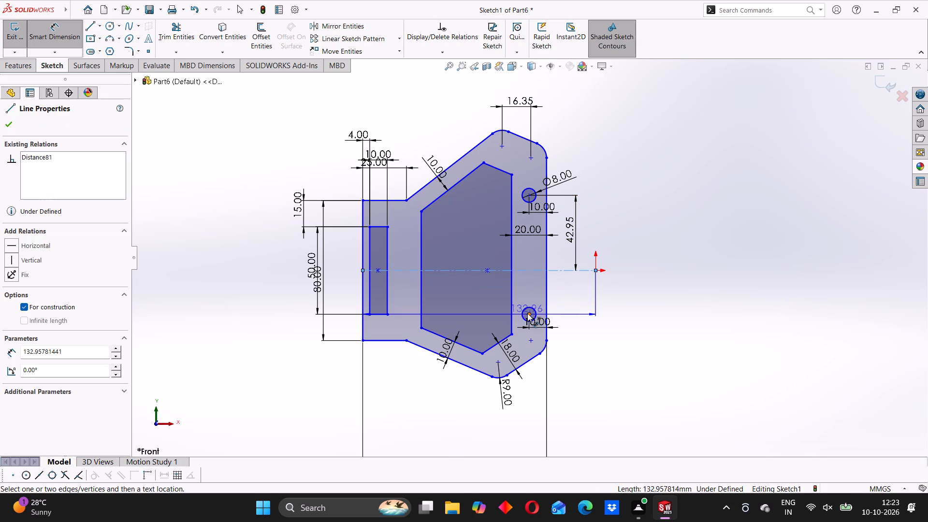
left_click(527, 313)
left_click(585, 298)
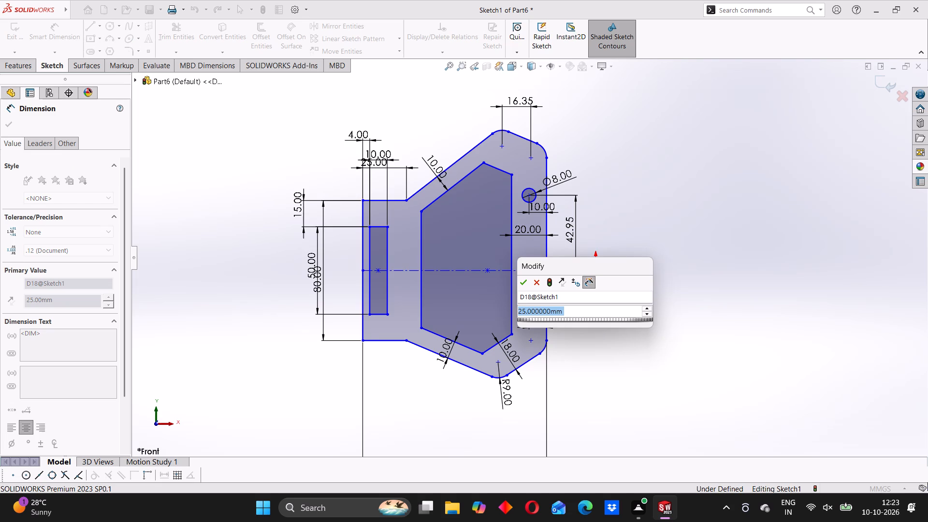
key("8")
type("5.9/2")
key("Return")
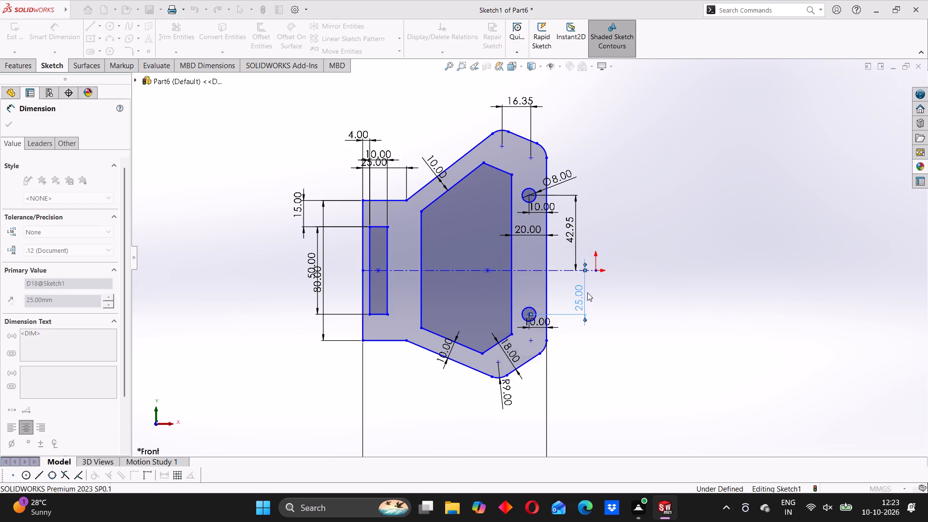
left_click(641, 270)
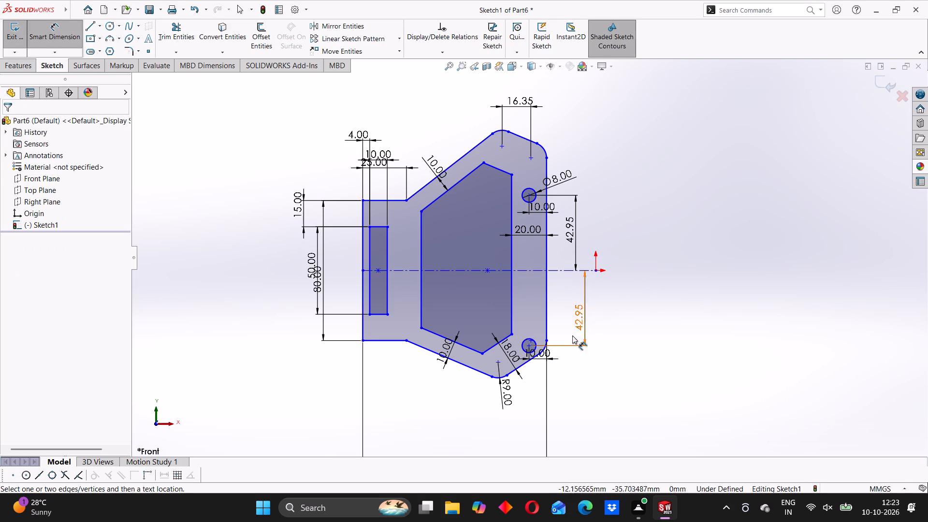
Dimension the lower endpoint of the outline's long vertical edge 85.9/2 (42.95) mm from the centerline.
scroll(540, 349, "down", 4)
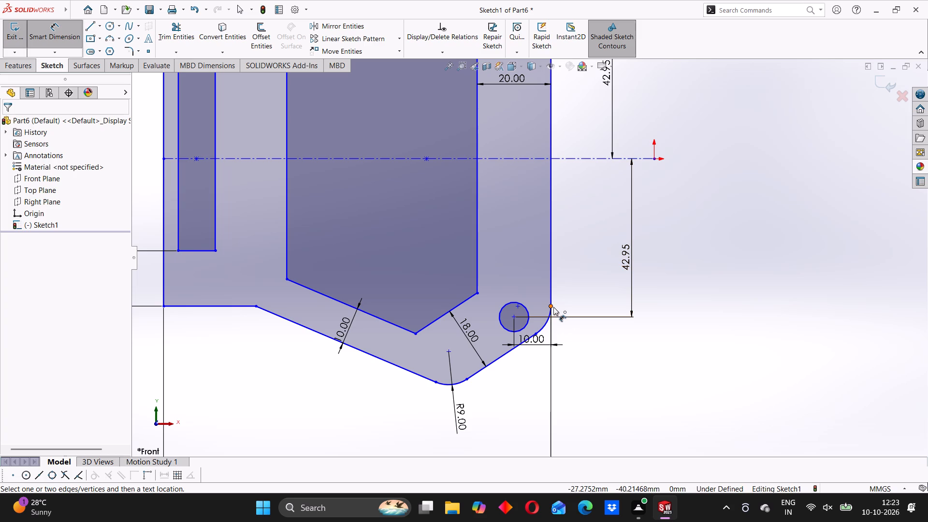
left_click(552, 306)
scroll(556, 232, "up", 5)
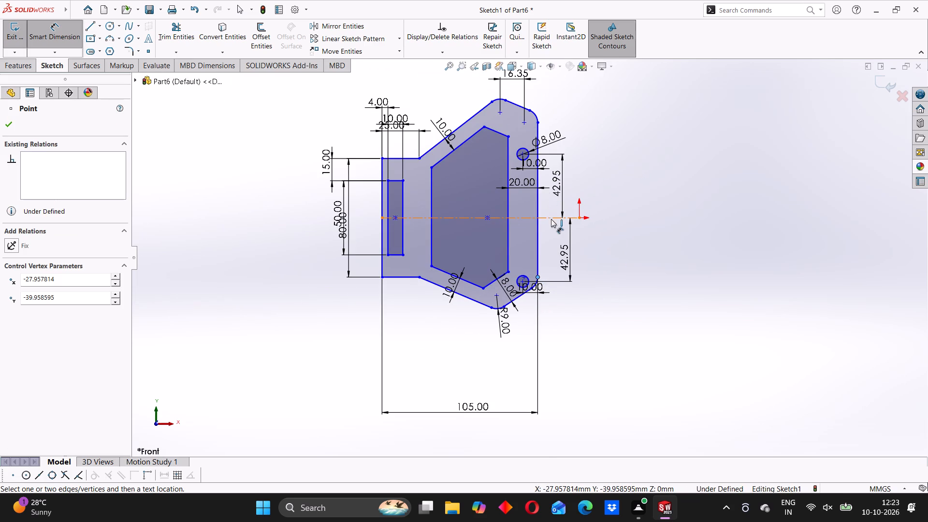
left_click(551, 218)
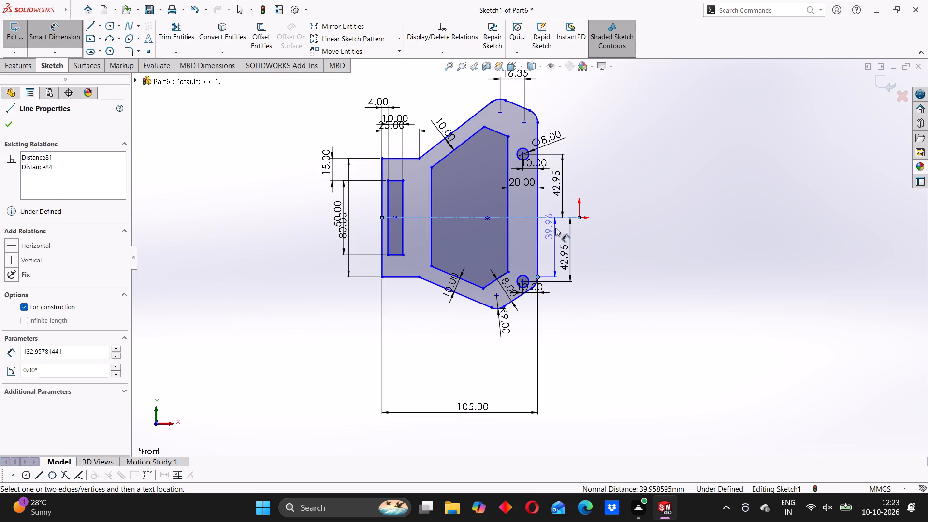
left_click(555, 243)
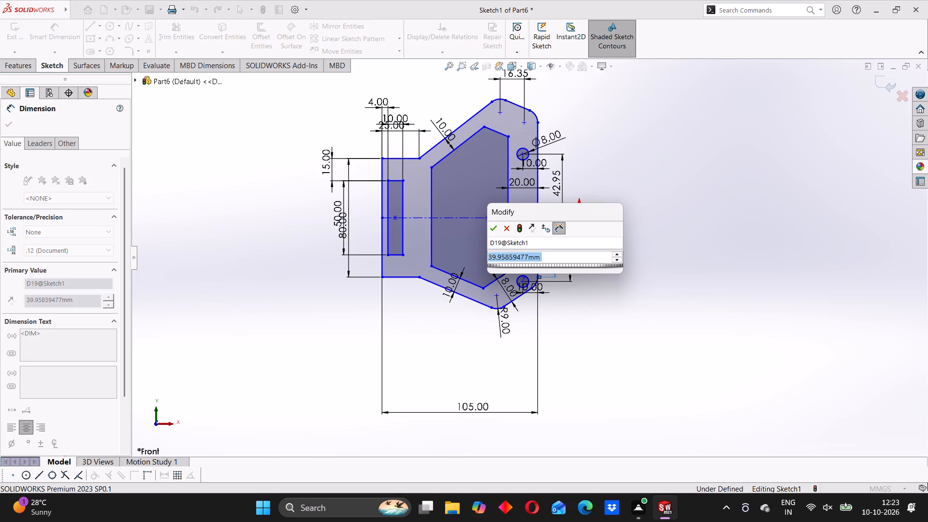
type("85.9/2")
key("Return")
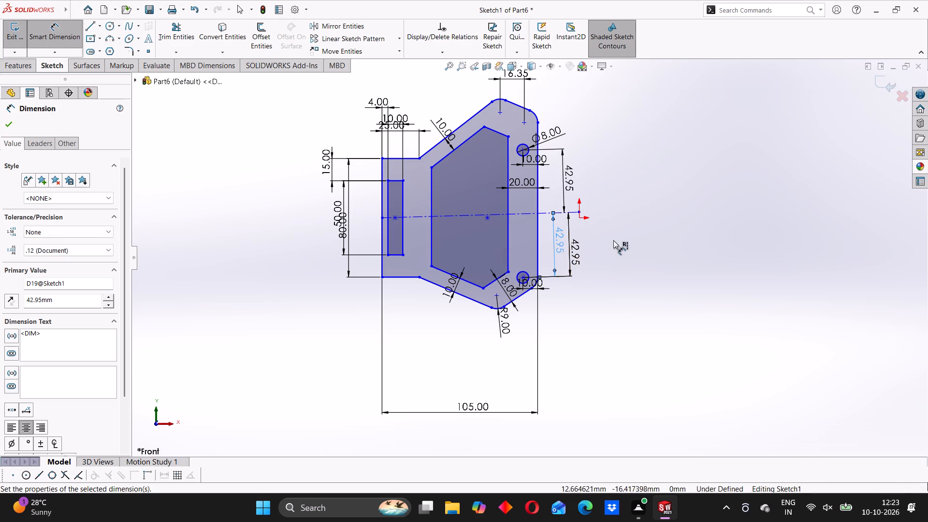
left_click(658, 230)
Dimension the upper endpoint of the outline's long vertical edge 85.9/2 (42.95) mm from the centerline.
scroll(538, 261, "down", 1)
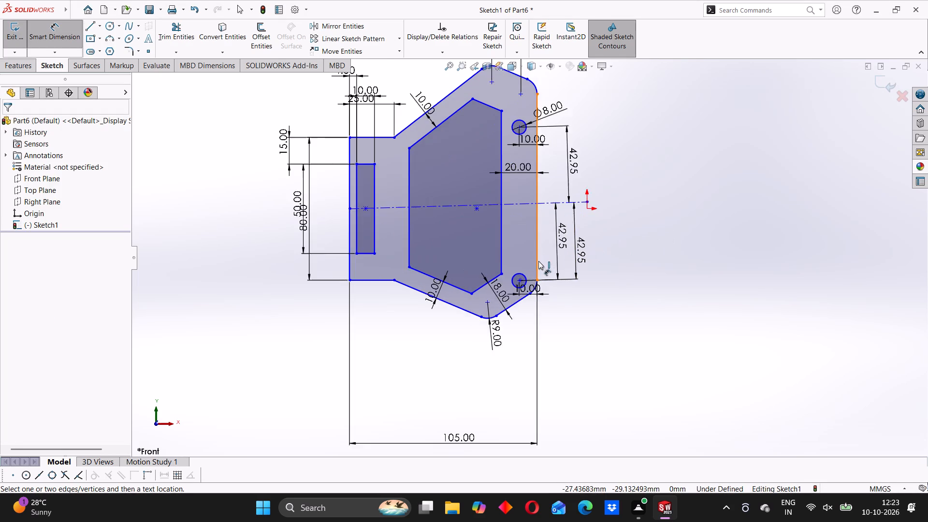
scroll(538, 261, "down", 1)
scroll(550, 274, "up", 3)
scroll(522, 149, "down", 2)
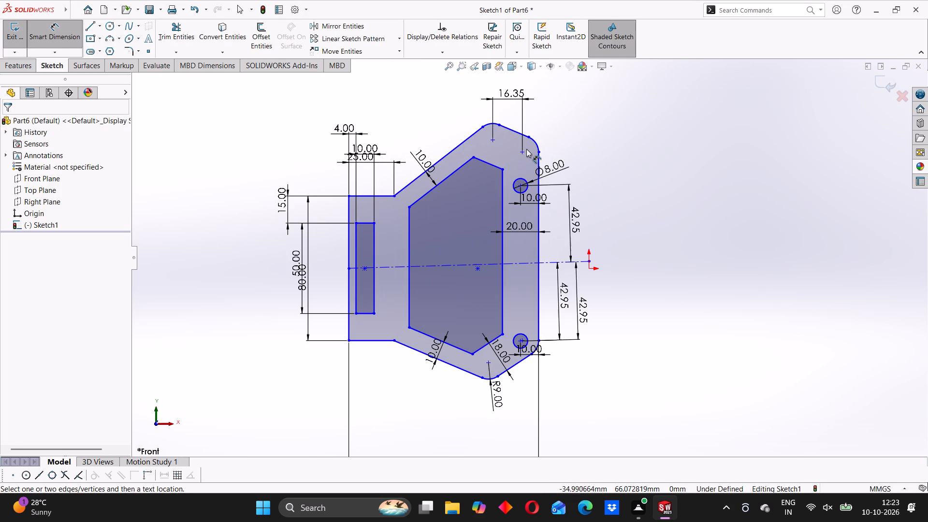
left_click(537, 150)
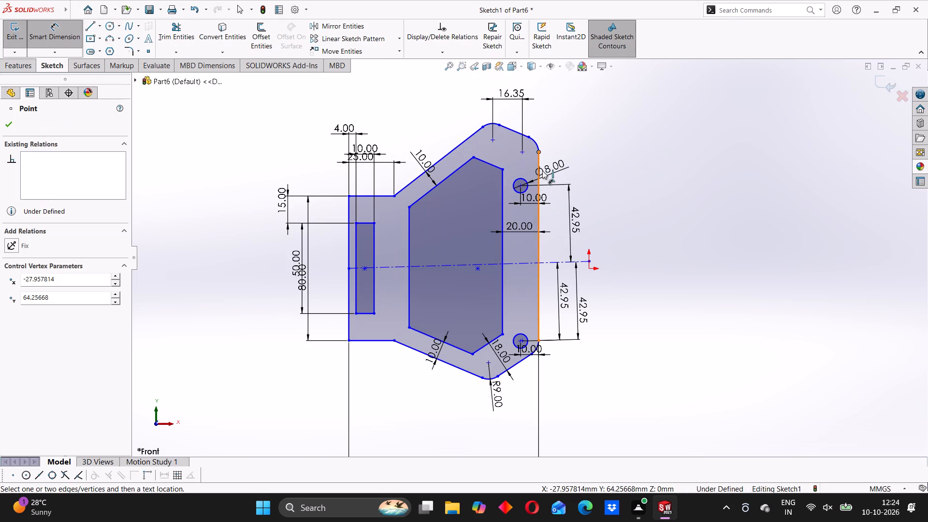
left_click(543, 262)
left_click(613, 211)
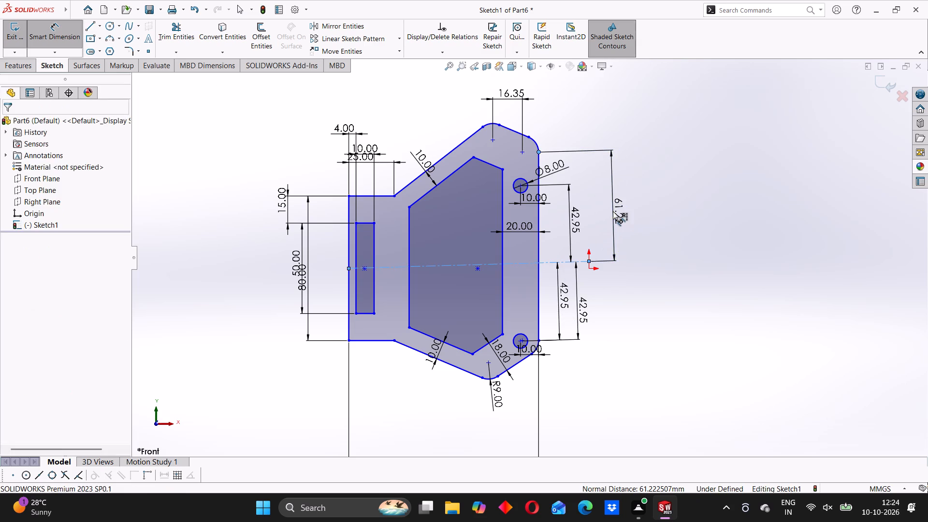
type("85.9/2")
key("Return")
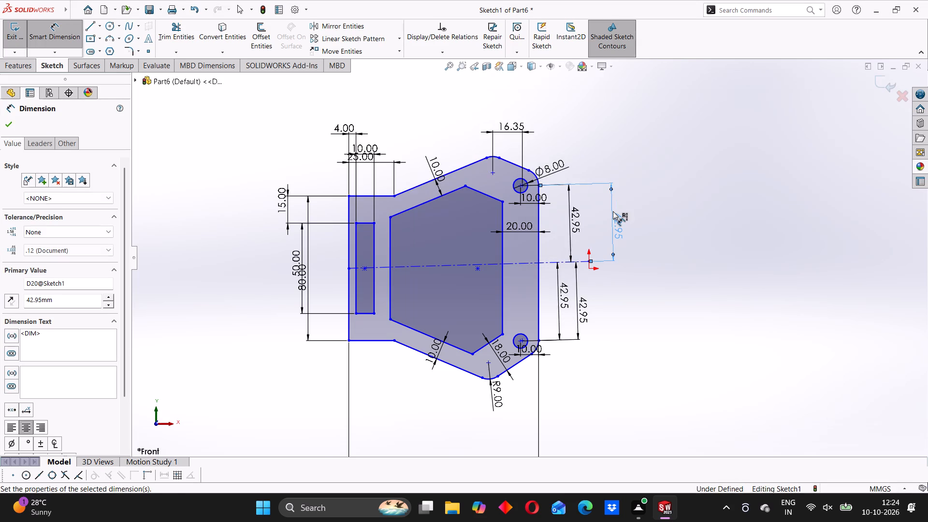
left_click(649, 226)
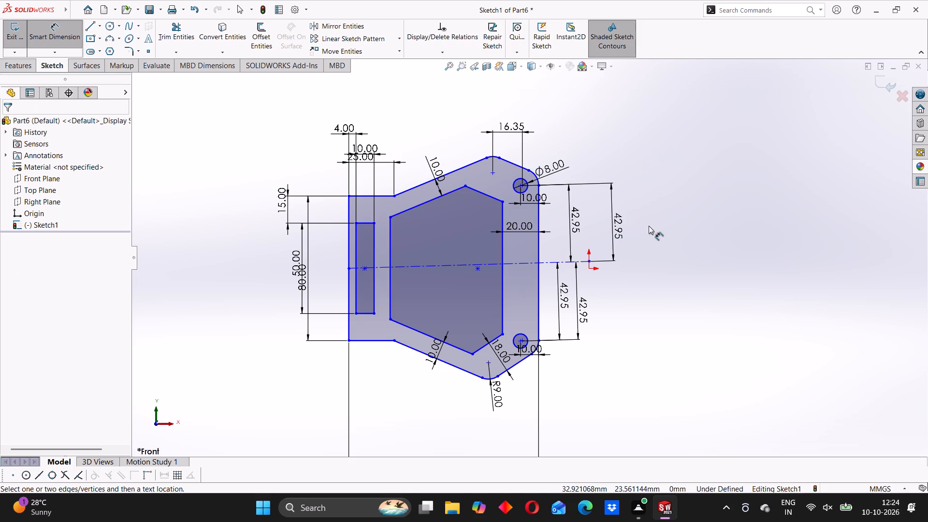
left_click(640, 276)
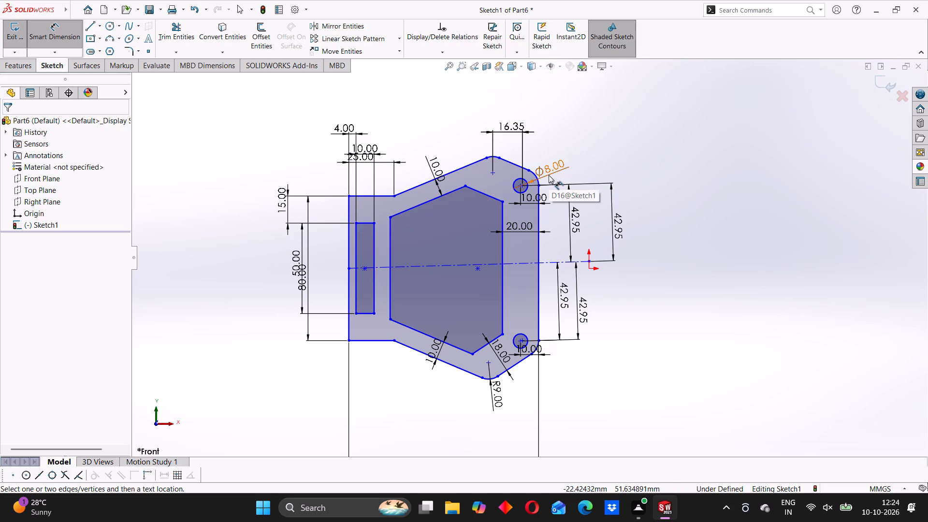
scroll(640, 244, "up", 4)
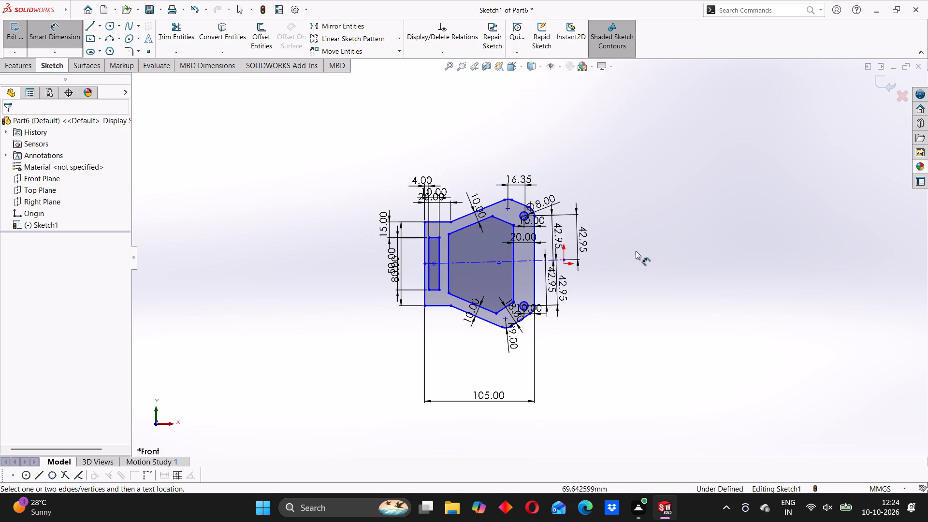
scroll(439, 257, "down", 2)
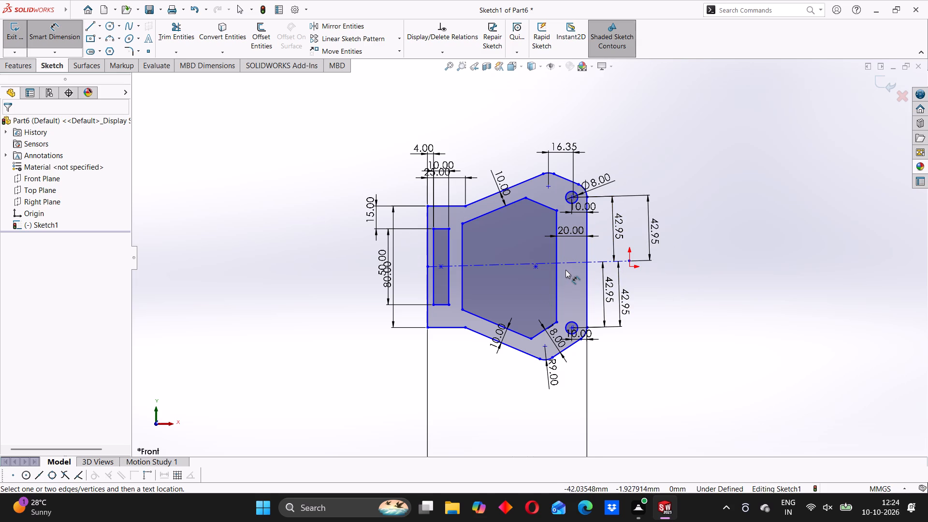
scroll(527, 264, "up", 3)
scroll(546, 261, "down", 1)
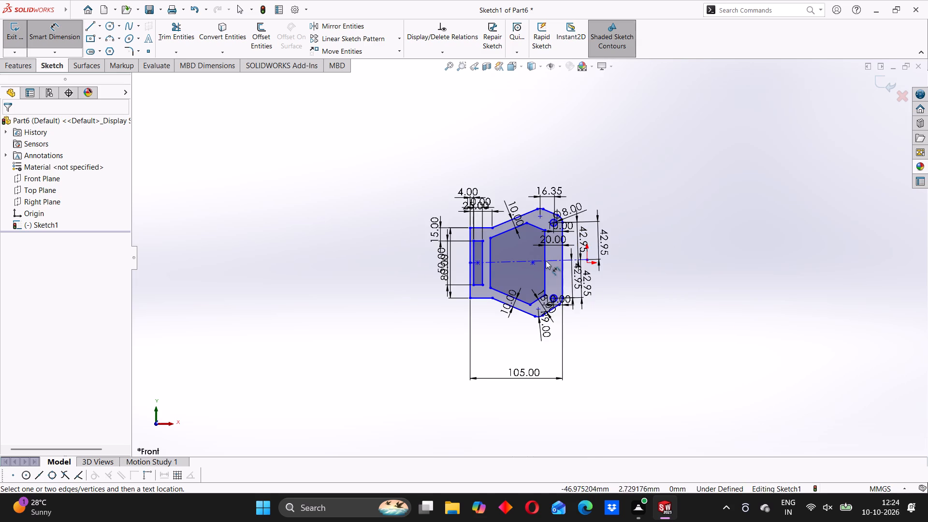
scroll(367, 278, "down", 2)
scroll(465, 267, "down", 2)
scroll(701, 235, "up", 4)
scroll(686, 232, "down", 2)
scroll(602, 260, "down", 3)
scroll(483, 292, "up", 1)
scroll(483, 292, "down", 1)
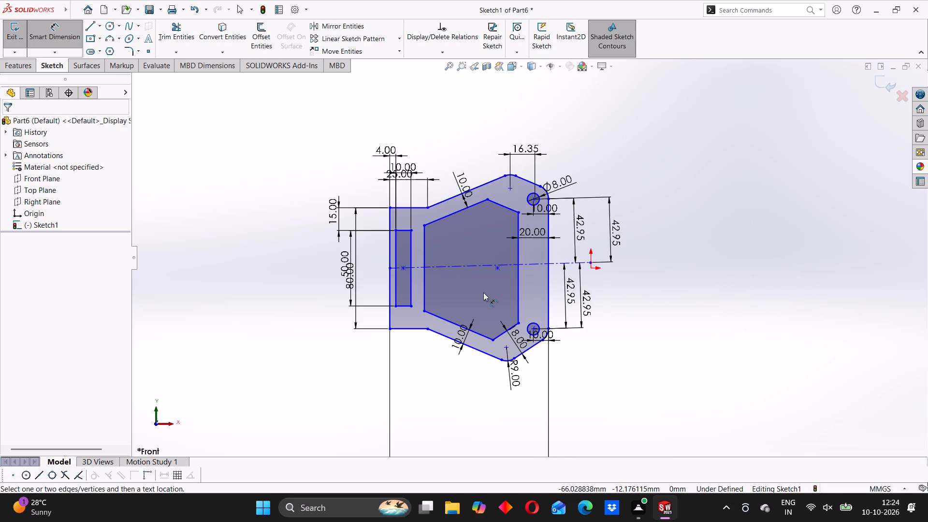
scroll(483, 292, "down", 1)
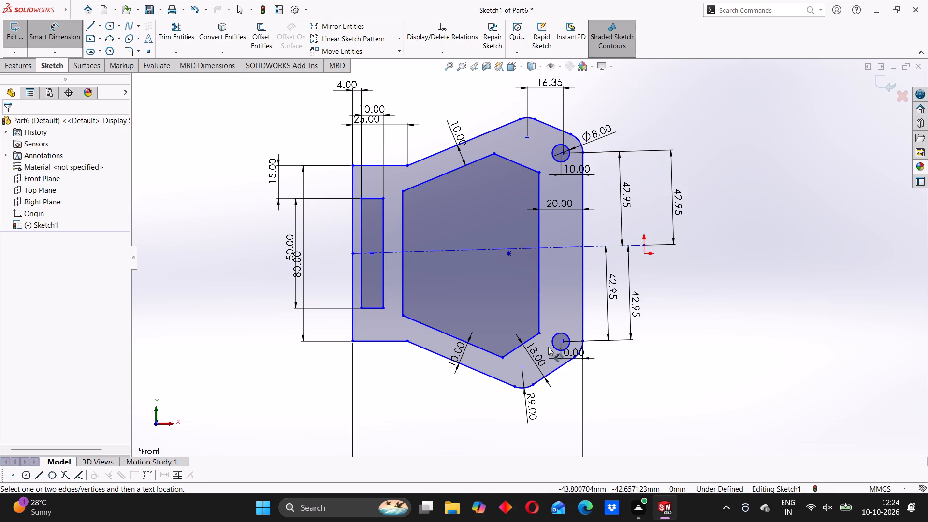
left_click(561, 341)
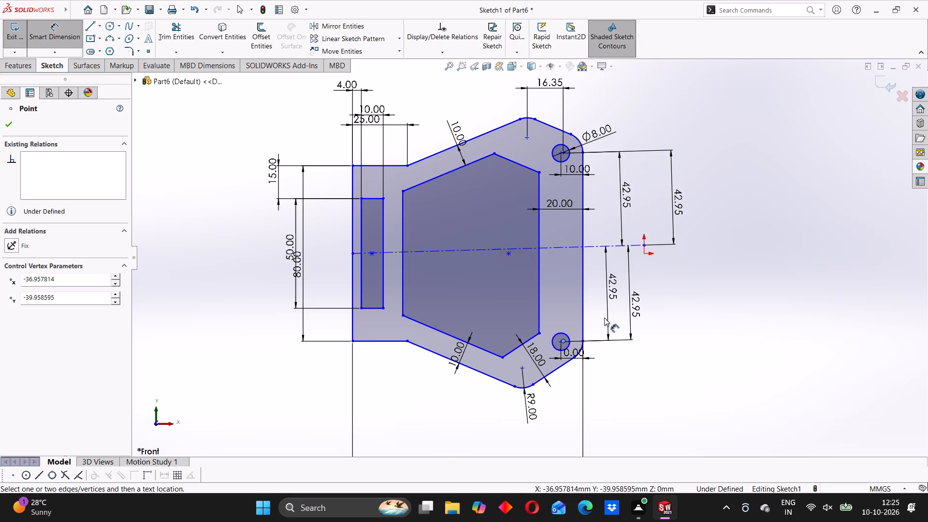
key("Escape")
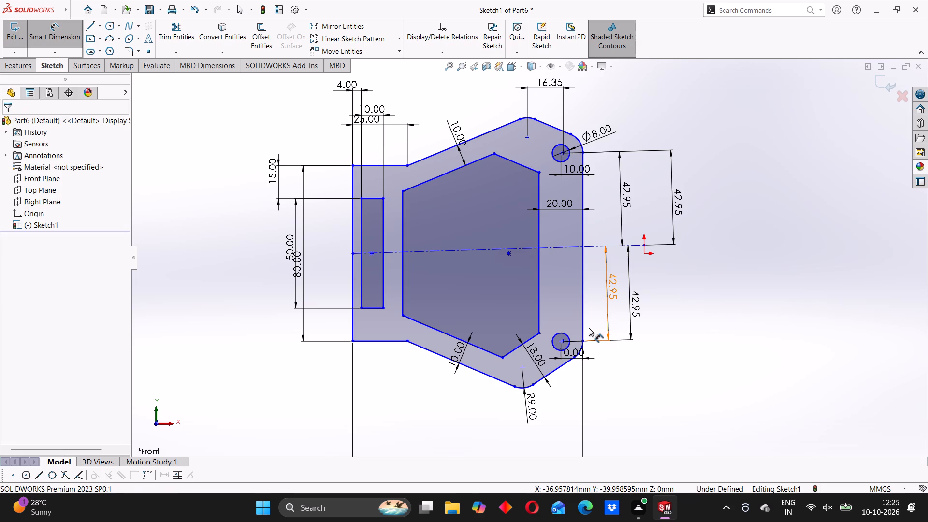
Sketch a circle about 4.3 mm in radius centred on the R9 arc at the outline's lower corner.
left_click(111, 29)
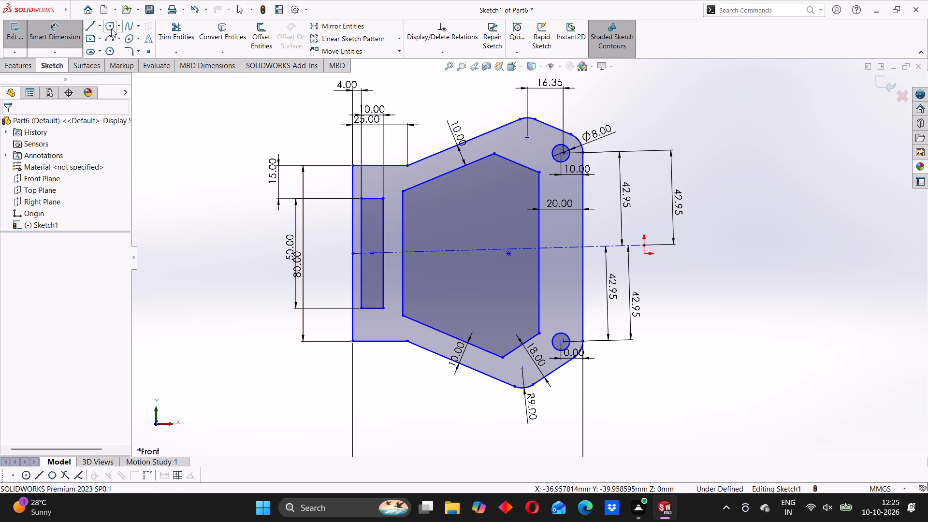
left_click(520, 367)
left_click(528, 376)
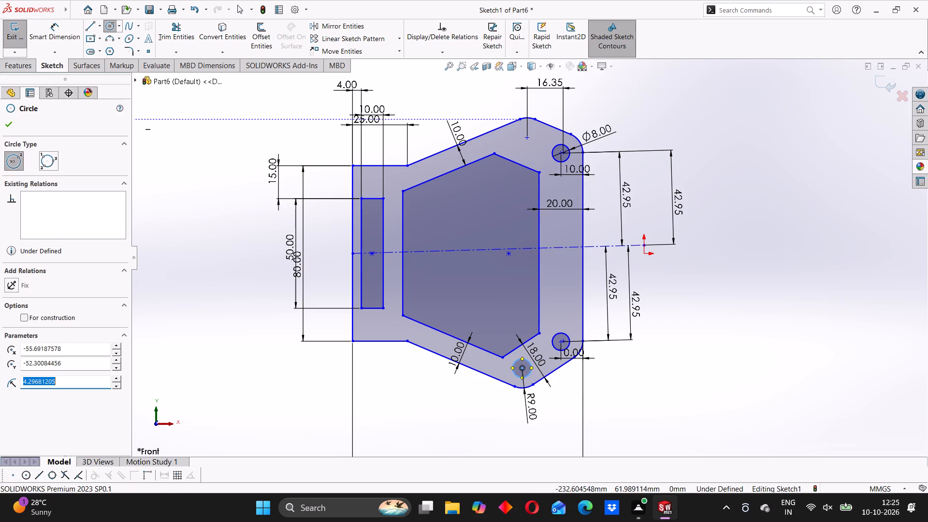
Dimension the diameter of the circle at the outline's lower corner as 8 mm.
left_click(62, 43)
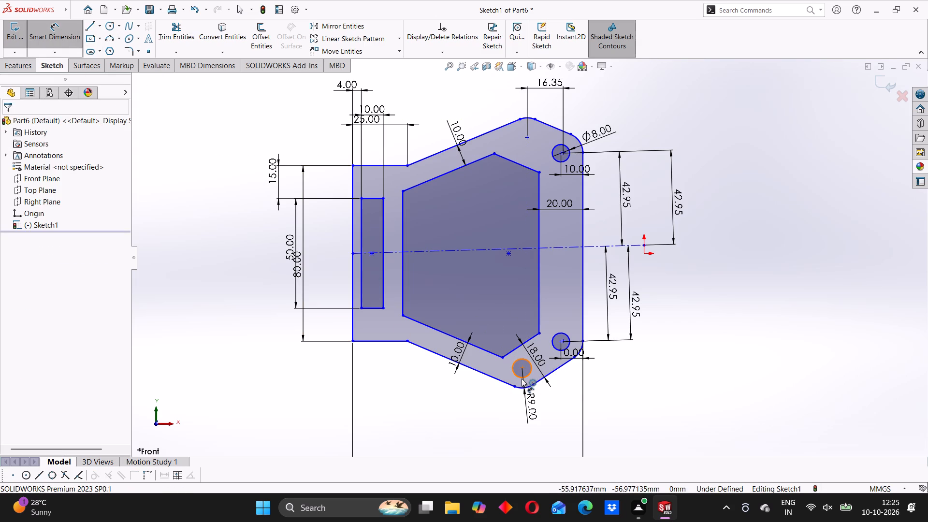
left_click(522, 378)
left_click(490, 402)
key("8")
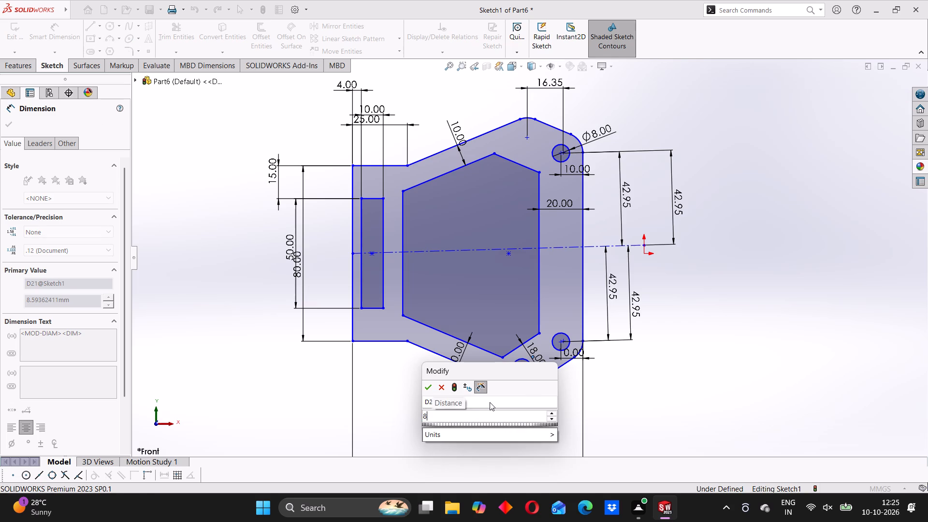
key("Return")
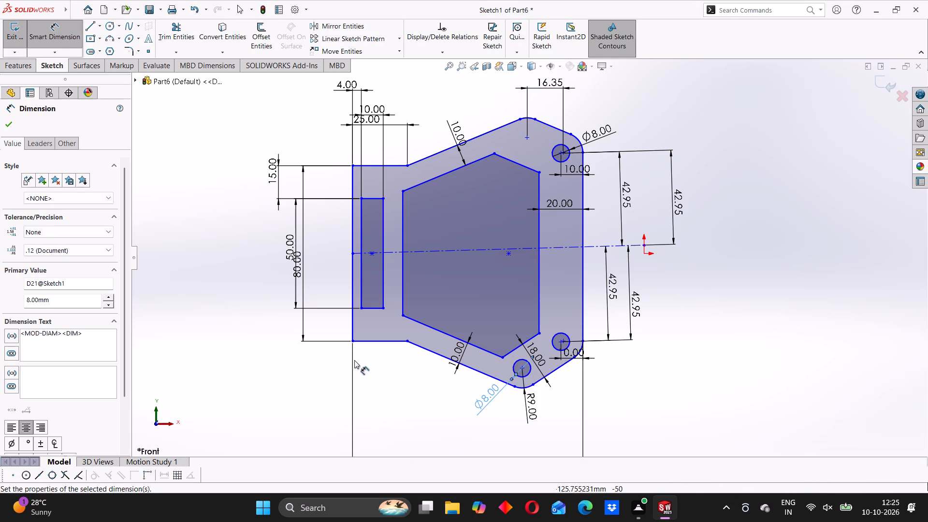
Sketch a circle about 3.8 mm in radius centred on the centre point of the arc at the outline's upper corner.
left_click(112, 29)
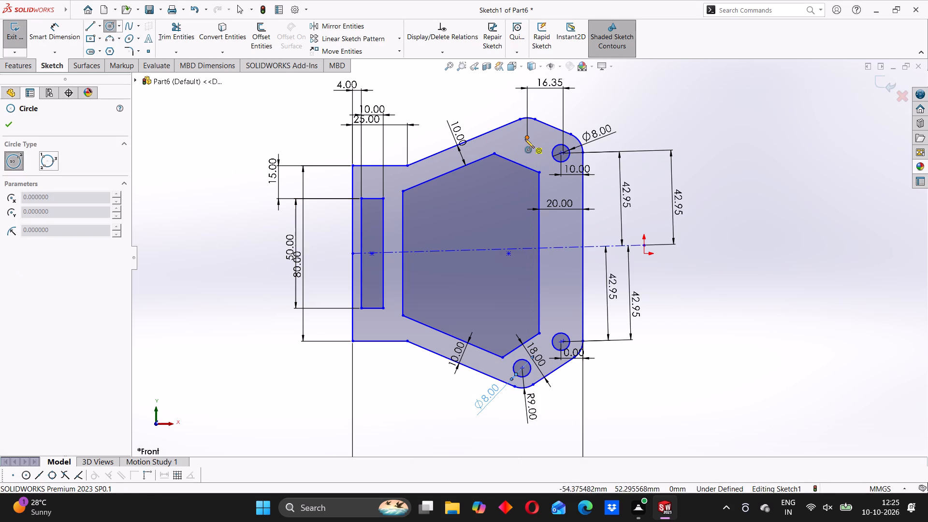
left_click(525, 139)
left_click(532, 132)
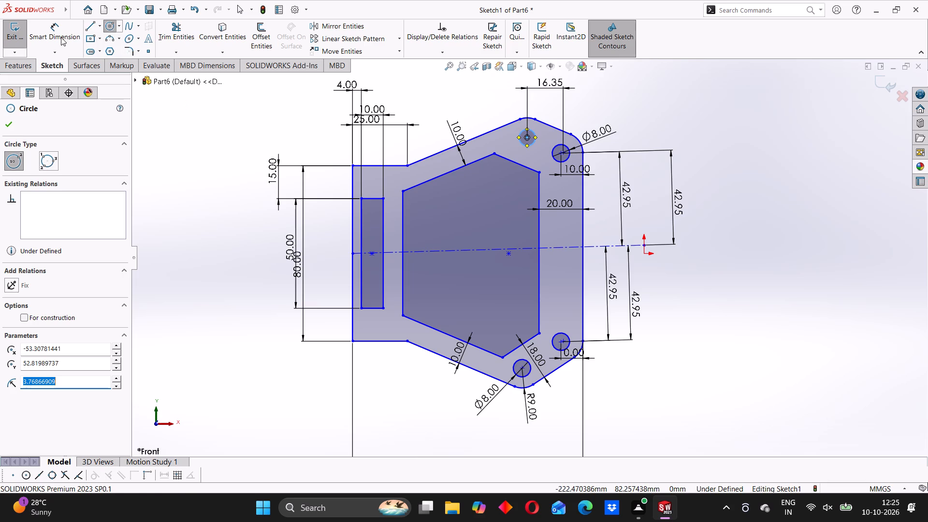
Dimension the diameter of the circle at the outline's upper corner as 8 mm.
left_click(34, 28)
left_click(531, 130)
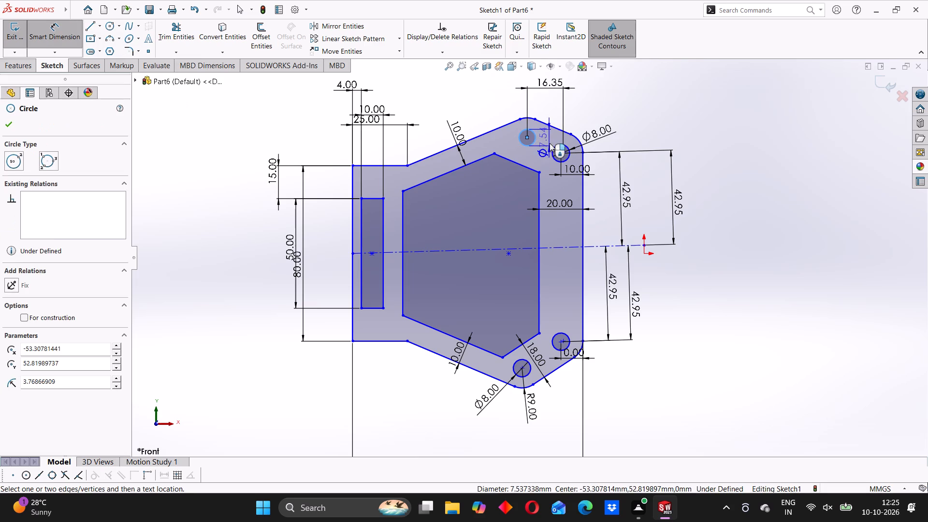
left_click(550, 143)
key("8")
key("Return")
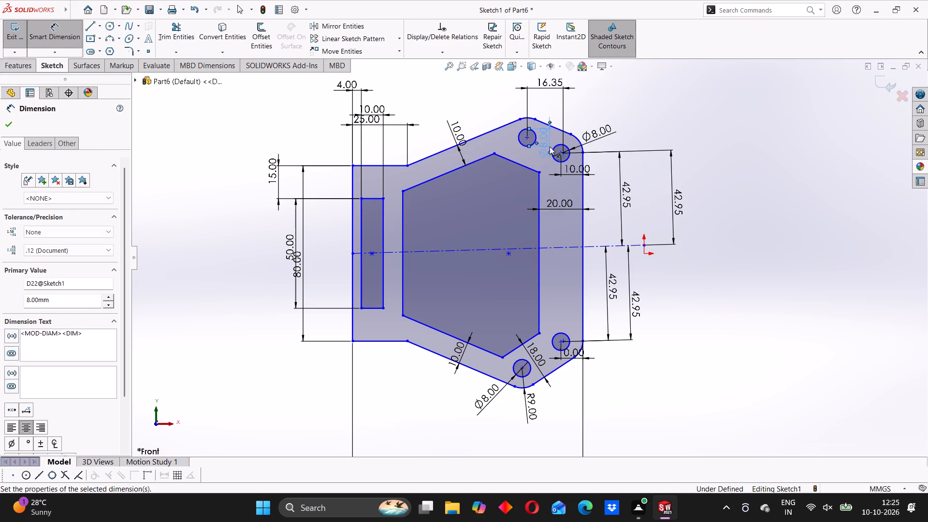
left_click(732, 145)
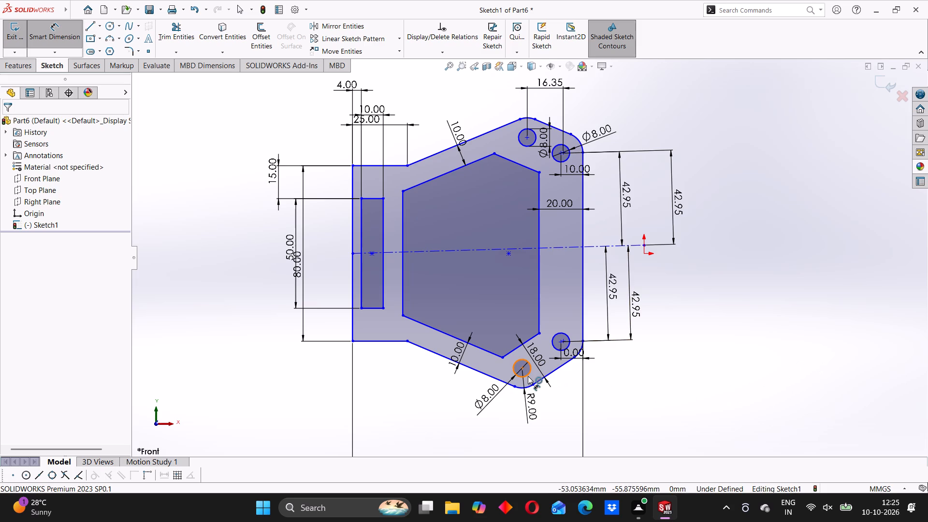
Dimension the vertical distance between the centres of the two lower holes as 19.55 mm.
left_click(561, 342)
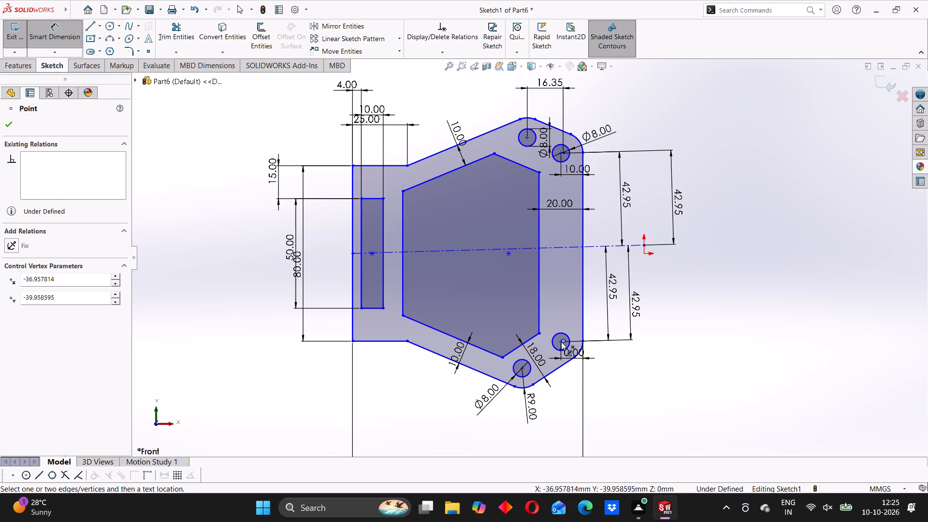
key("Escape")
scroll(559, 359, "down", 3)
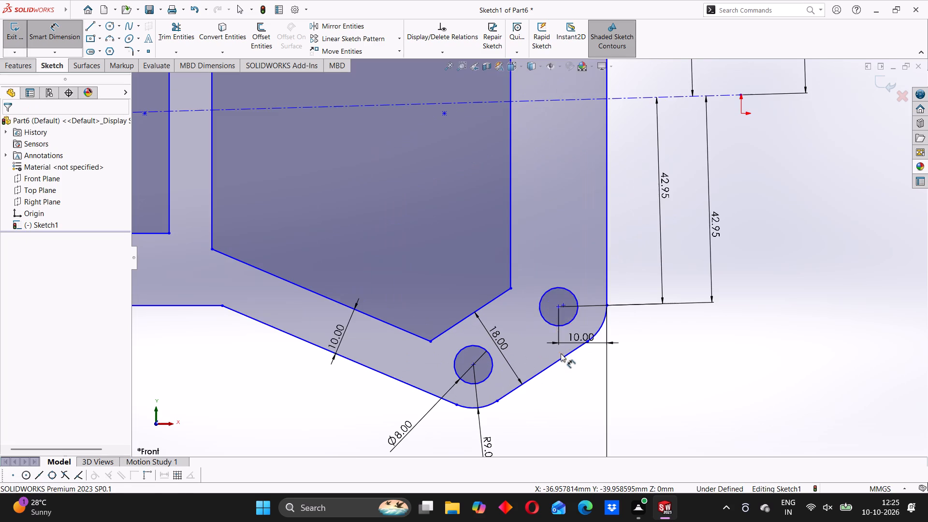
left_click(556, 306)
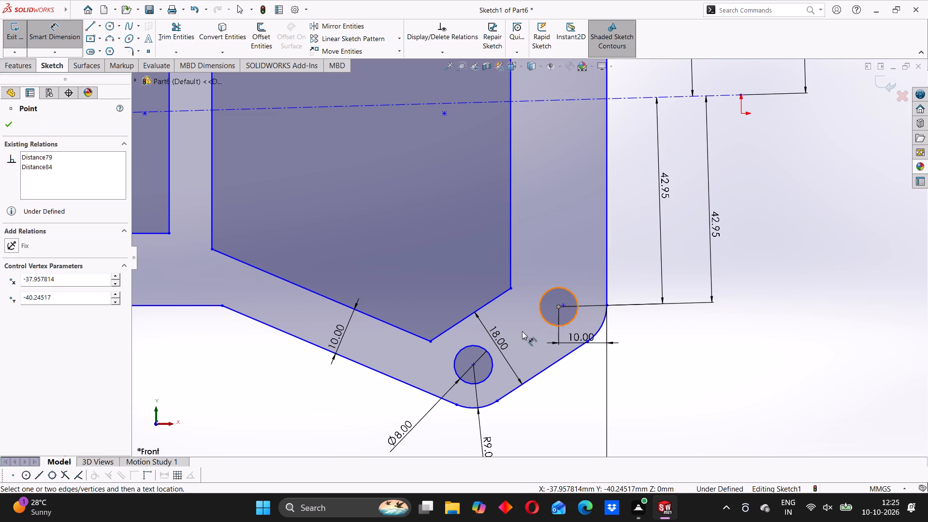
left_click(472, 363)
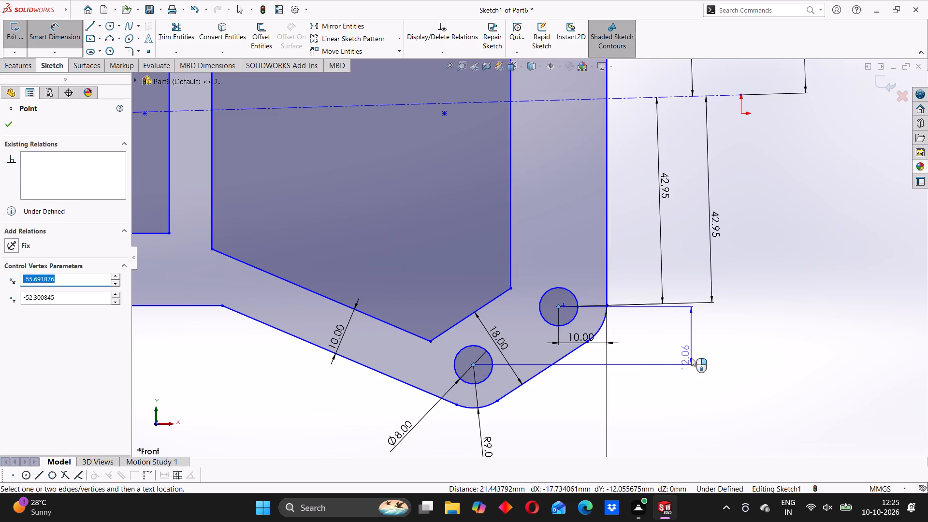
left_click(691, 358)
type("19")
type(".55")
key("Return")
scroll(587, 337, "up", 4)
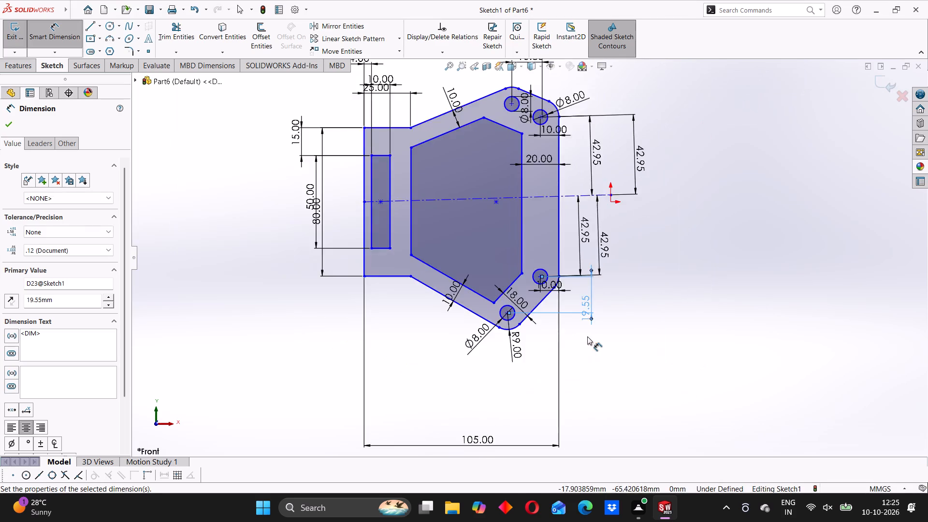
scroll(587, 336, "up", 3)
left_click(600, 290)
Dimension the vertical distance between the centres of the two upper holes as 19.55 mm.
scroll(510, 171, "down", 7)
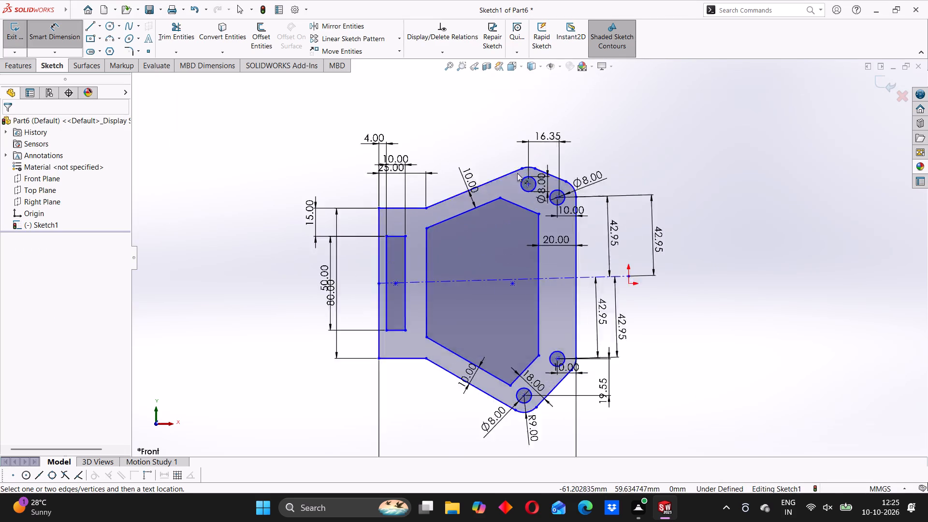
scroll(536, 200, "down", 2)
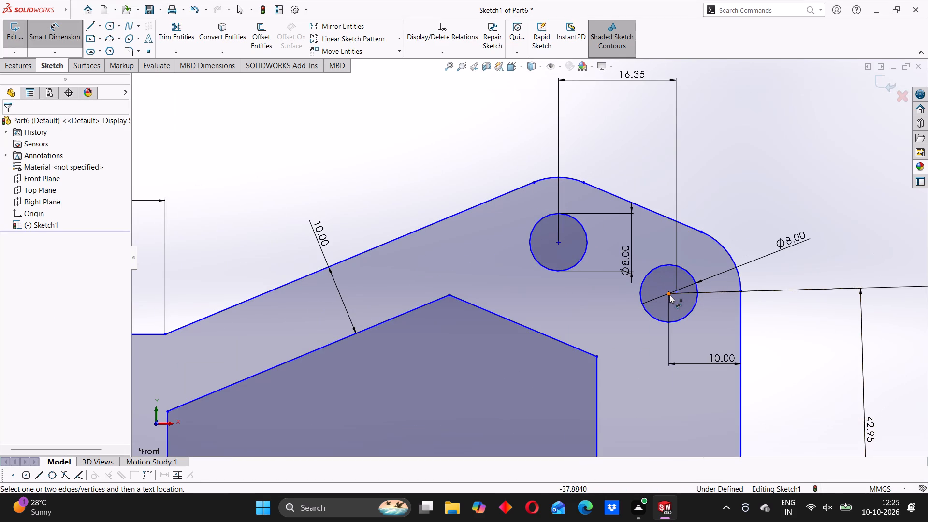
left_click(669, 295)
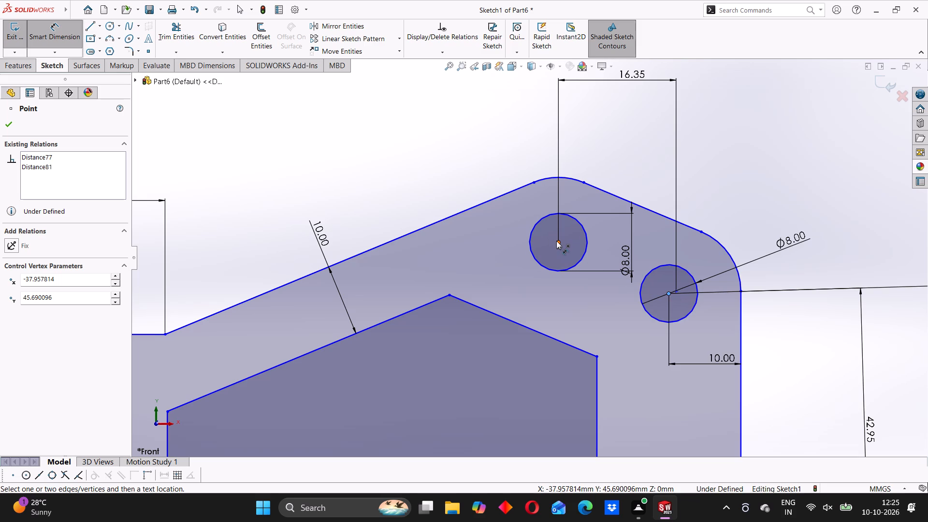
left_click(556, 241)
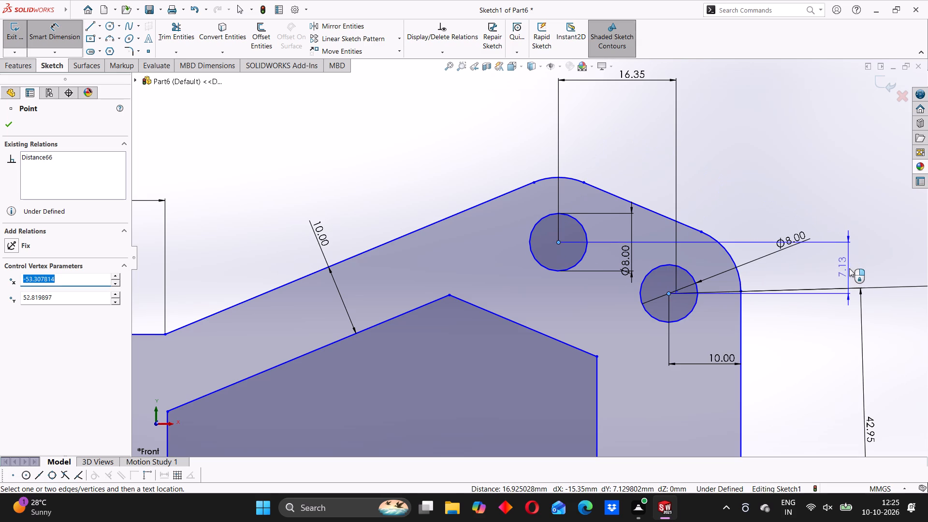
left_click(851, 259)
type("19.55")
key("Return")
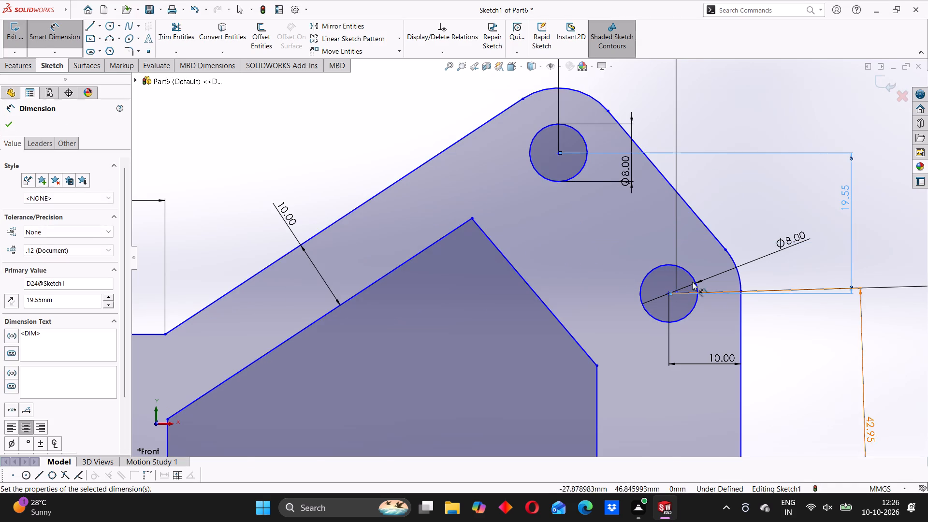
scroll(651, 254, "up", 7)
scroll(582, 321, "up", 2)
scroll(478, 336, "down", 2)
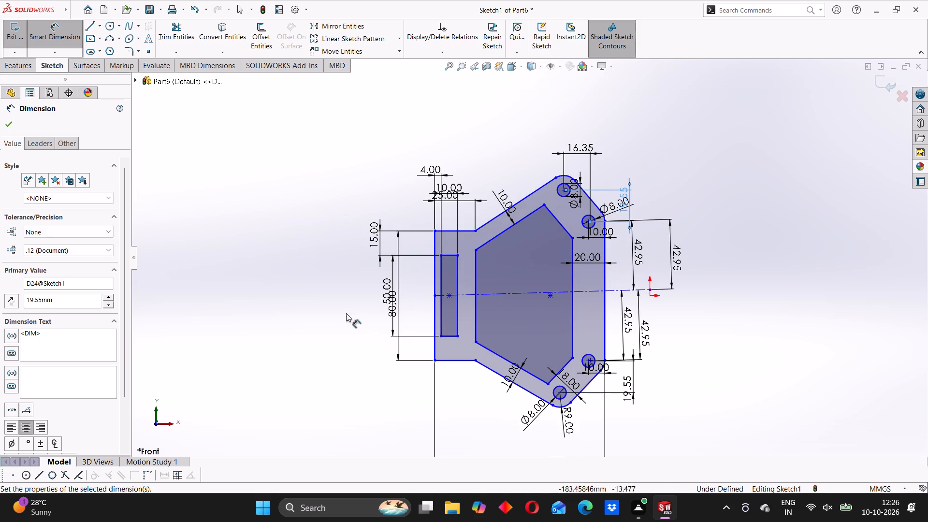
left_click(339, 307)
Dimension the distance between the inner cutout's slanted edge beside the upper holes and the parallel outer edge as 18 mm.
scroll(547, 227, "down", 7)
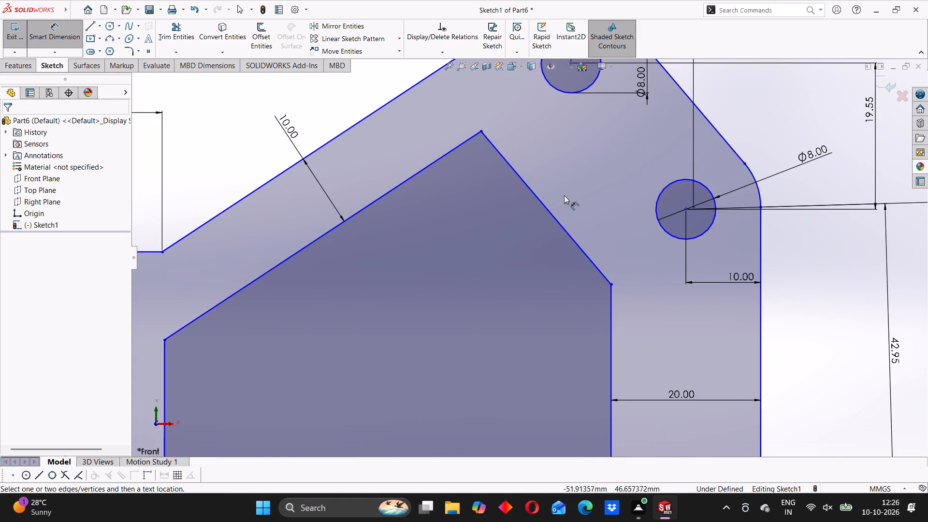
scroll(566, 200, "up", 2)
left_click(540, 222)
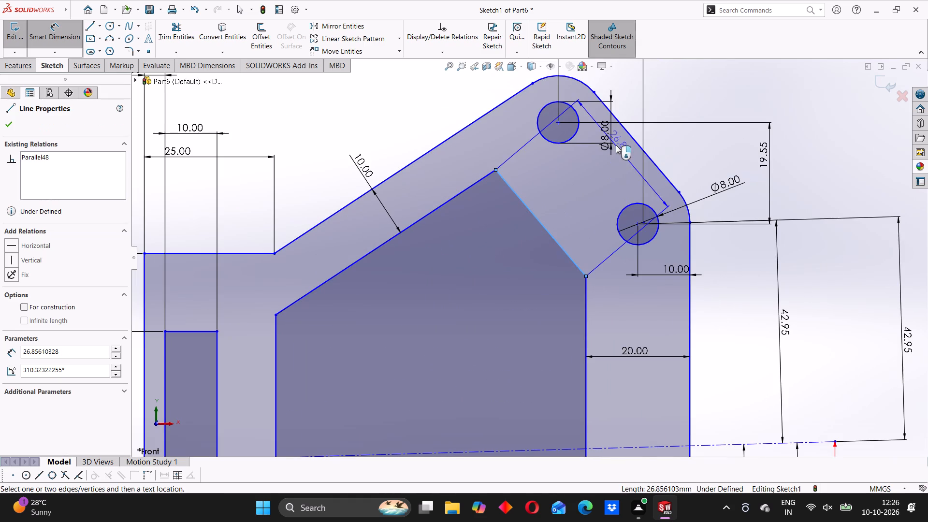
left_click_drag(632, 138, 627, 145)
left_click(585, 185)
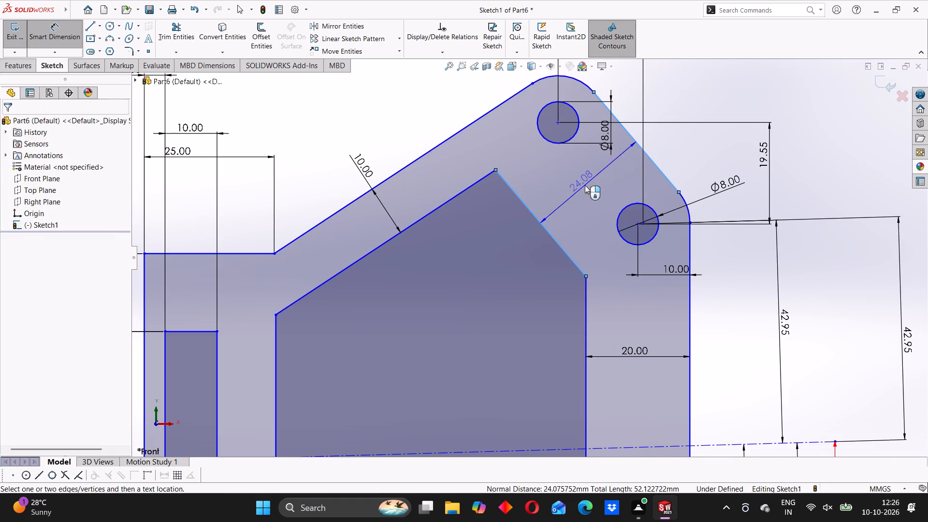
type("18")
key("Return")
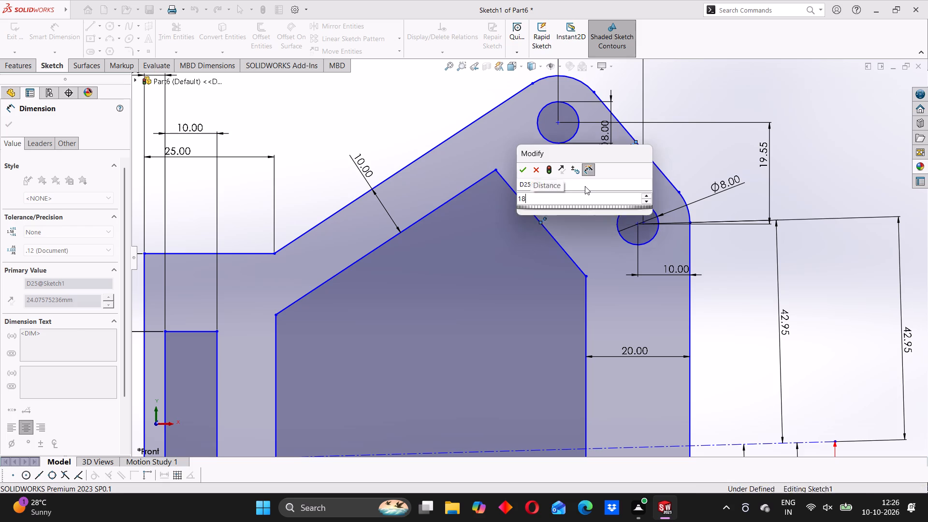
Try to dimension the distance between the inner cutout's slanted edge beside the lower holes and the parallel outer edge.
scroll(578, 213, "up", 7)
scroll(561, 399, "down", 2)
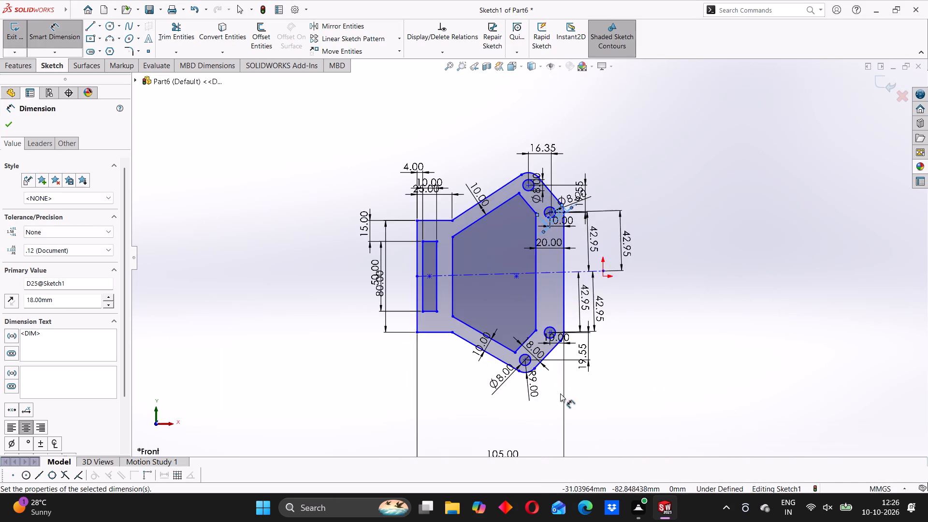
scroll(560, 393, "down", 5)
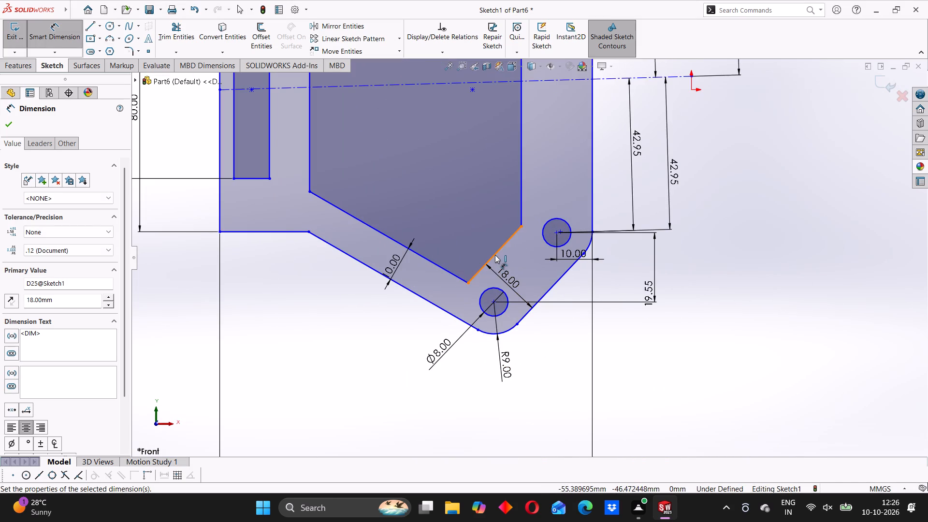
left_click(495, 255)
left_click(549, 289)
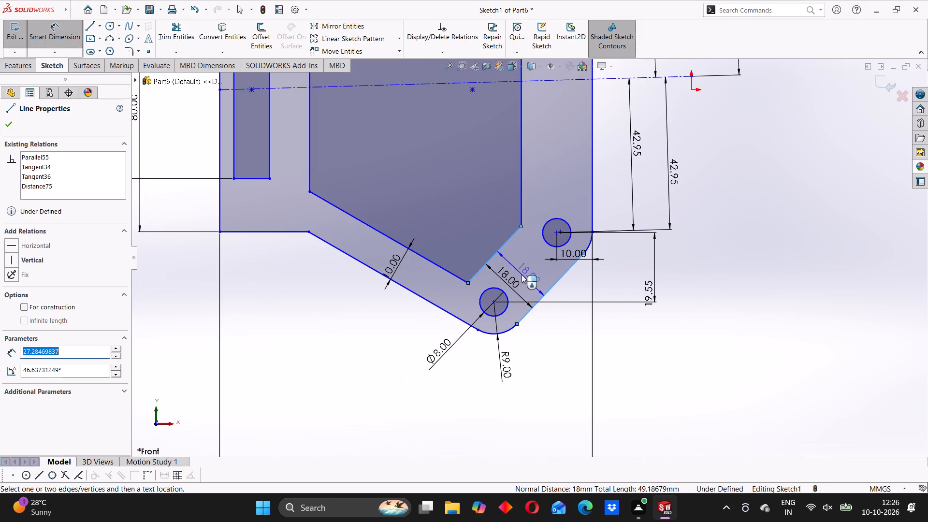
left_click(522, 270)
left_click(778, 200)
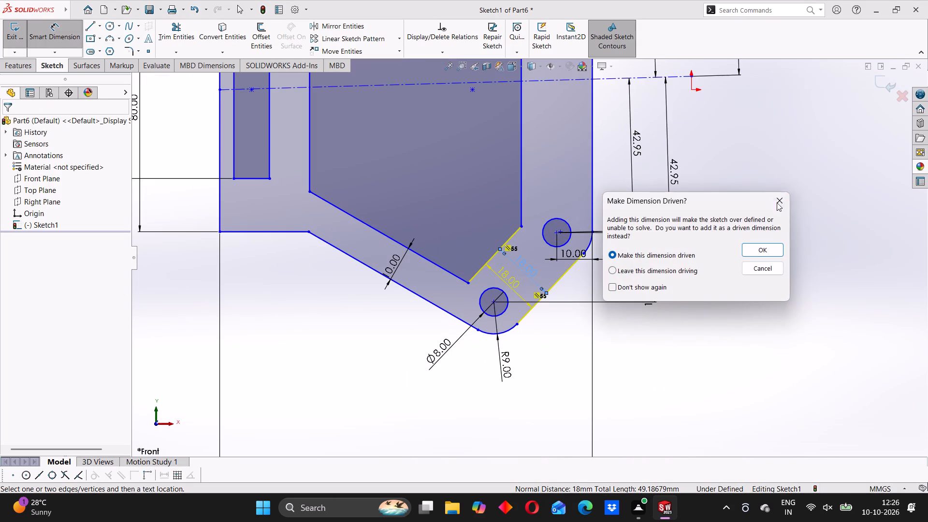
Dimension the horizontal distance between the inner cutout's two vertical edges as 54.15 mm.
scroll(626, 327, "up", 3)
scroll(589, 301, "up", 3)
scroll(493, 177, "up", 1)
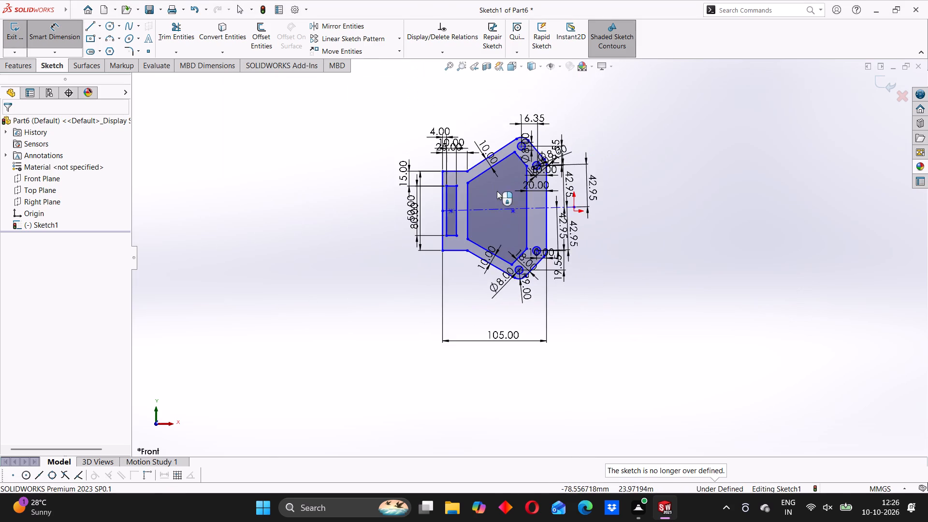
scroll(500, 201, "down", 3)
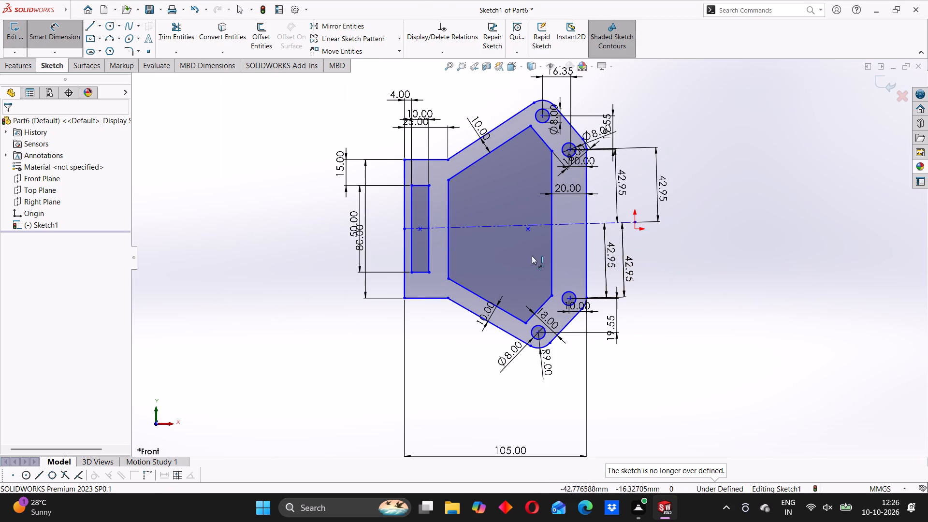
scroll(536, 188, "down", 2)
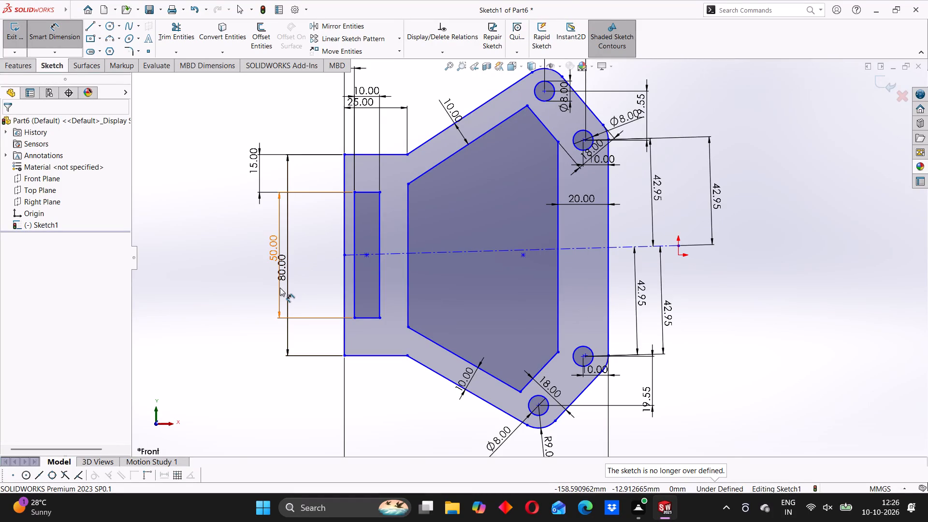
scroll(449, 268, "up", 6)
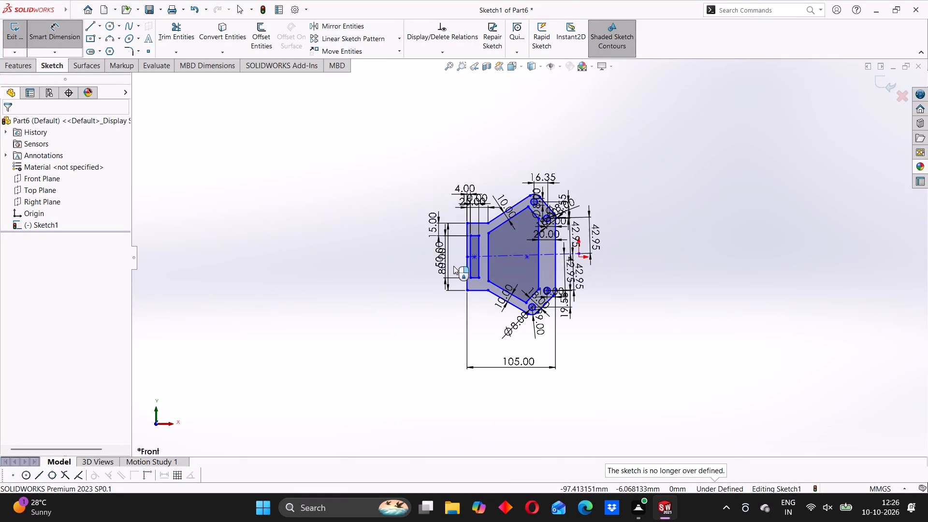
scroll(529, 248, "down", 5)
scroll(468, 285, "up", 2)
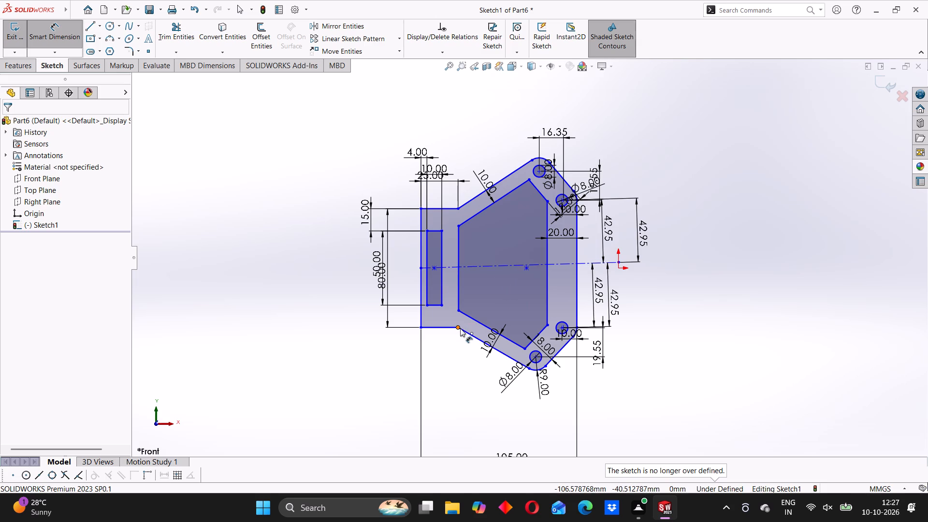
left_click(458, 236)
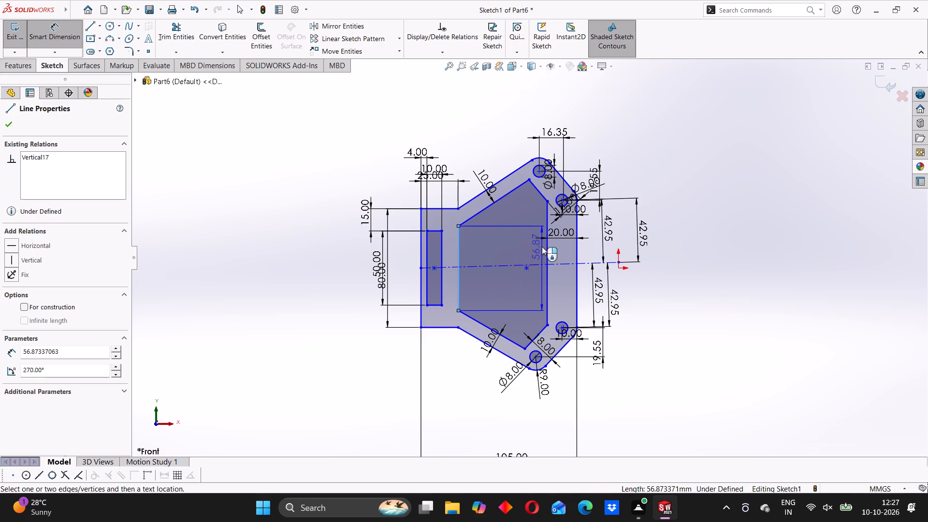
left_click(546, 249)
left_click(499, 246)
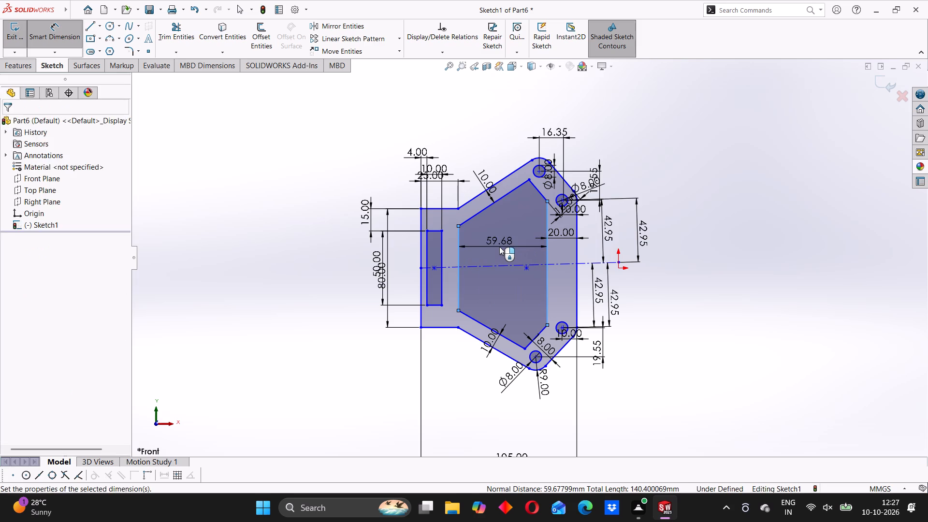
type("54")
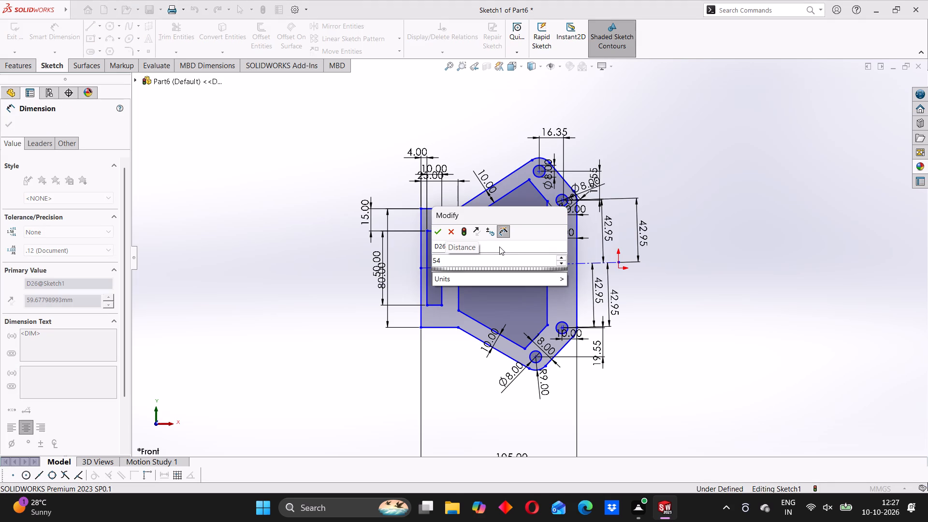
type(".15")
key("Return")
left_click(310, 215)
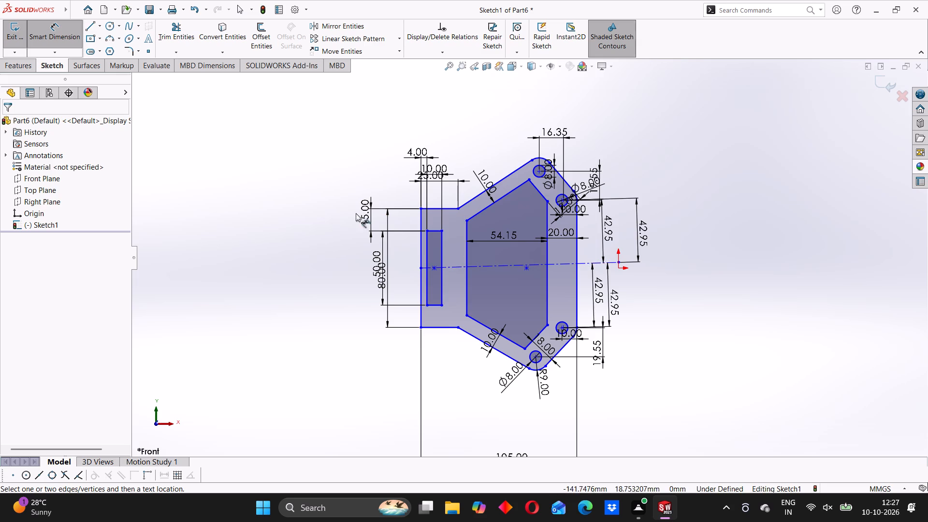
left_click(64, 39)
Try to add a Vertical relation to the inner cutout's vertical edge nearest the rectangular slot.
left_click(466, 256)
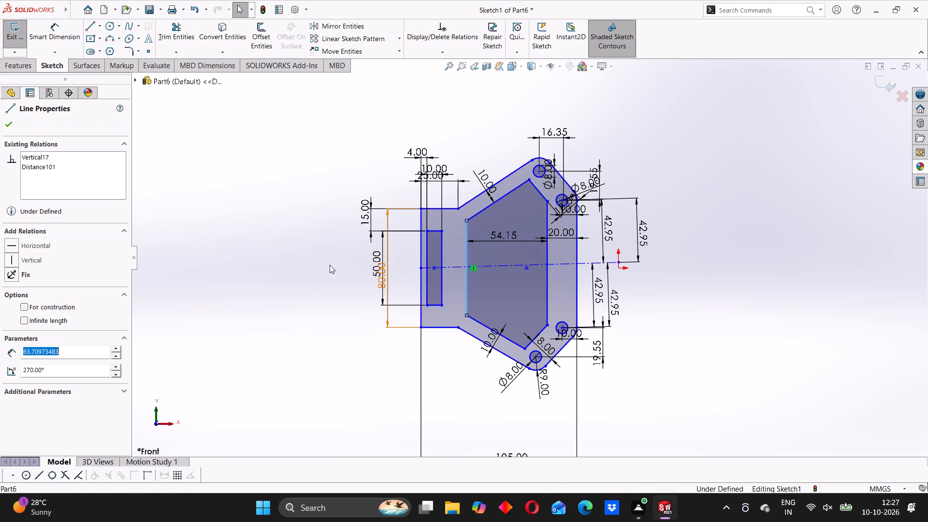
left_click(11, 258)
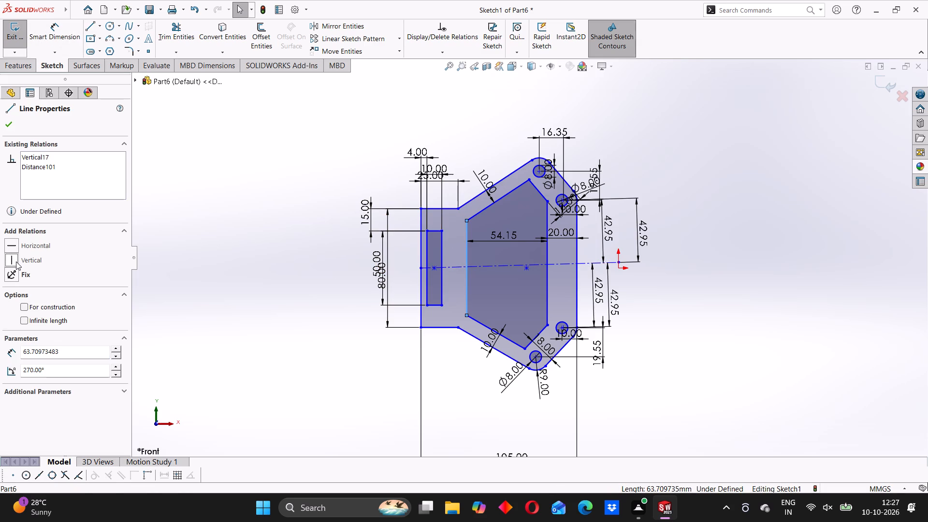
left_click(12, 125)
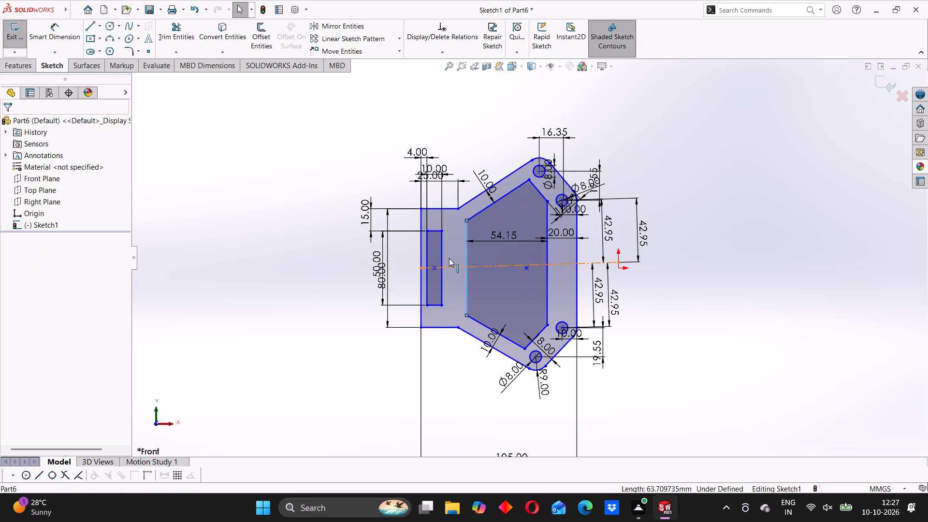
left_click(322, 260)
Fillet the outer profile's upper and lower inward corners, where the 25 mm straight edges meet the slanted edges, with a 9 mm radius.
scroll(486, 251, "down", 2)
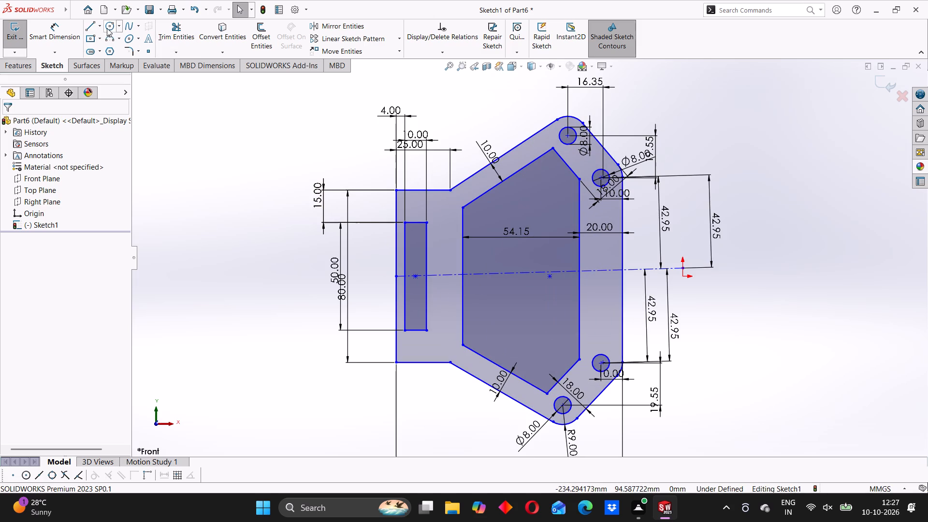
left_click(133, 51)
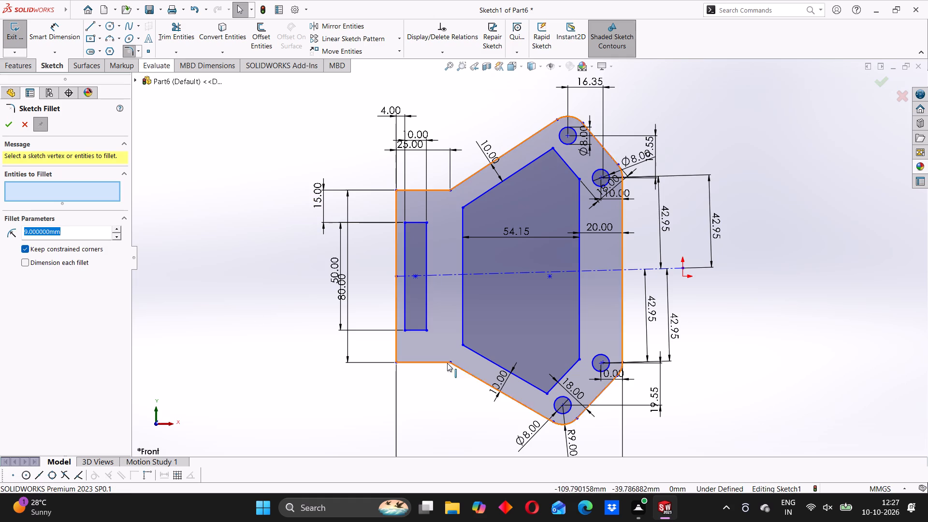
left_click(450, 361)
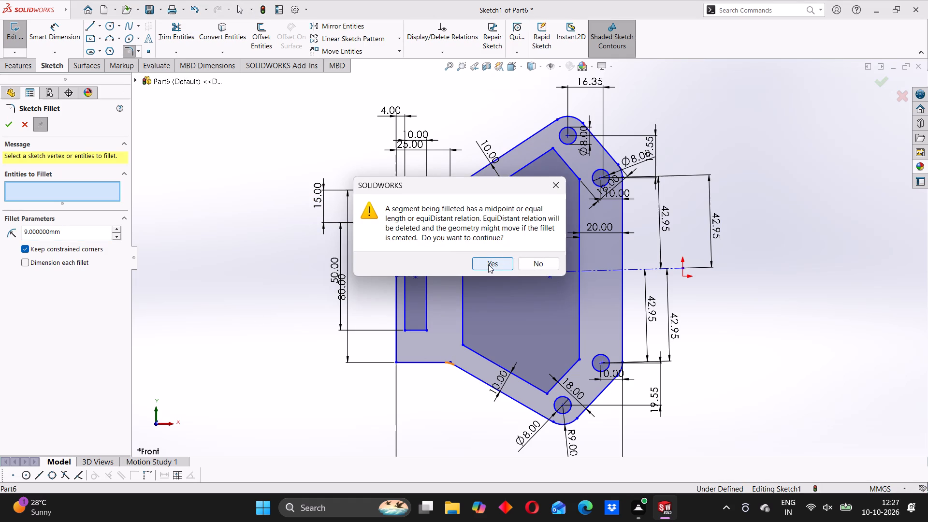
left_click(488, 264)
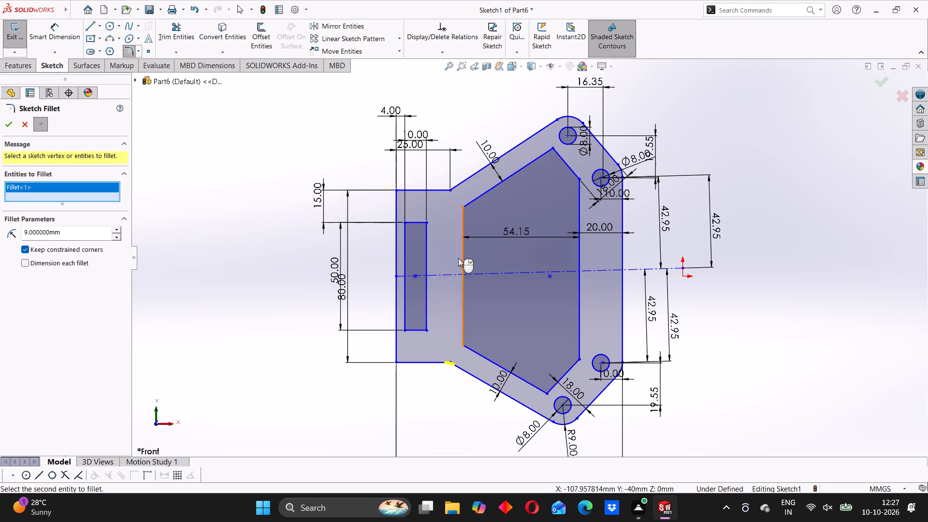
left_click(448, 189)
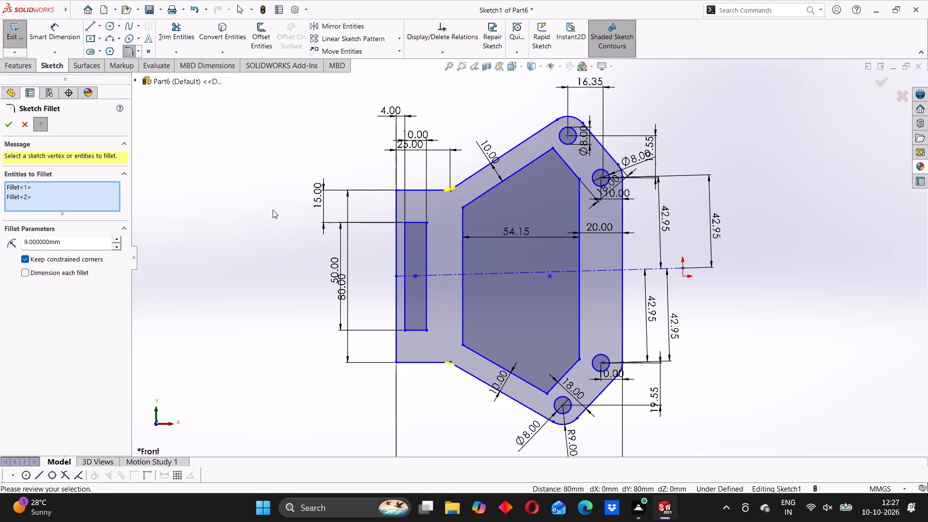
left_click(9, 124)
left_click(226, 249)
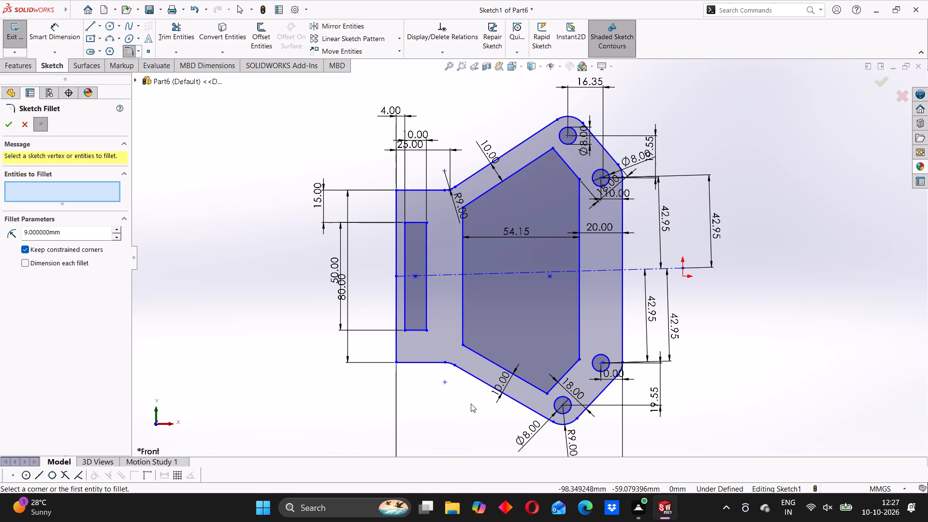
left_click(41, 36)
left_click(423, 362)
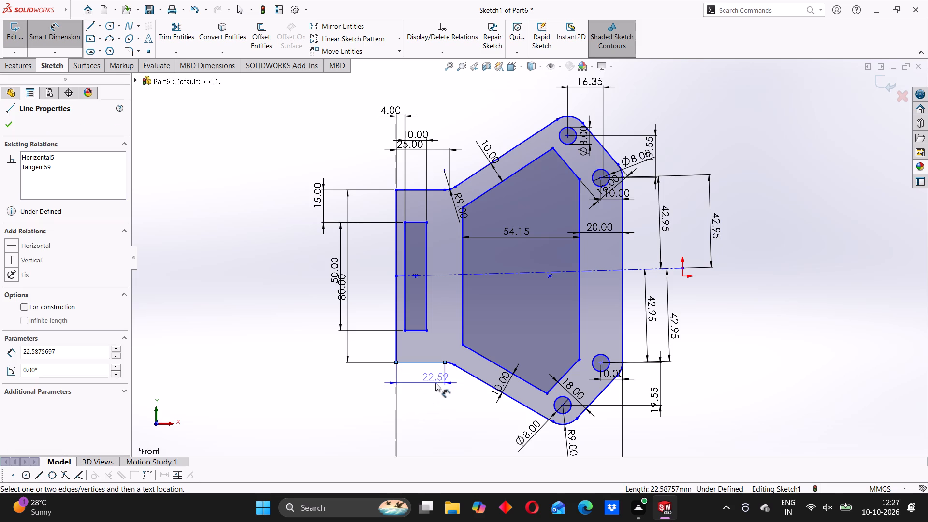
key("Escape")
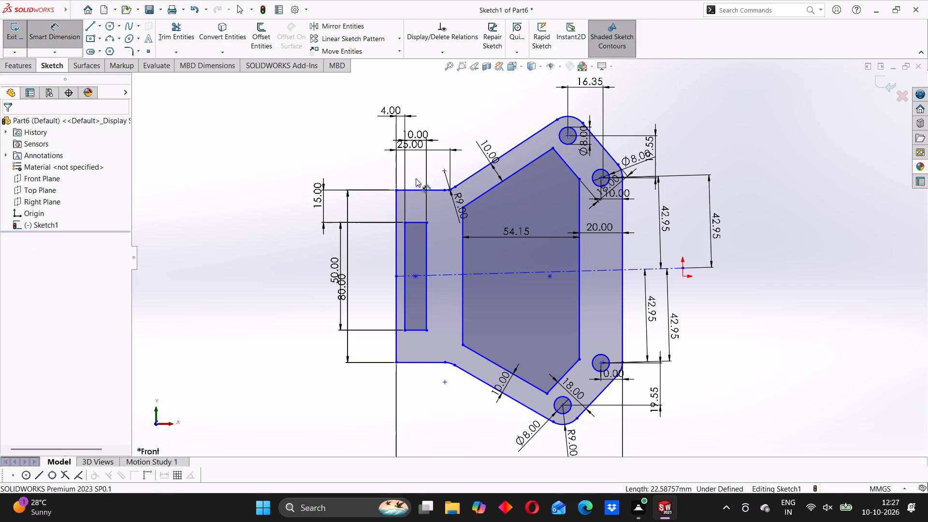
Reposition the 25 mm edge dimension and the slot's 10 mm width dimension above the profile to space them apart.
left_click_drag(414, 142, 419, 164)
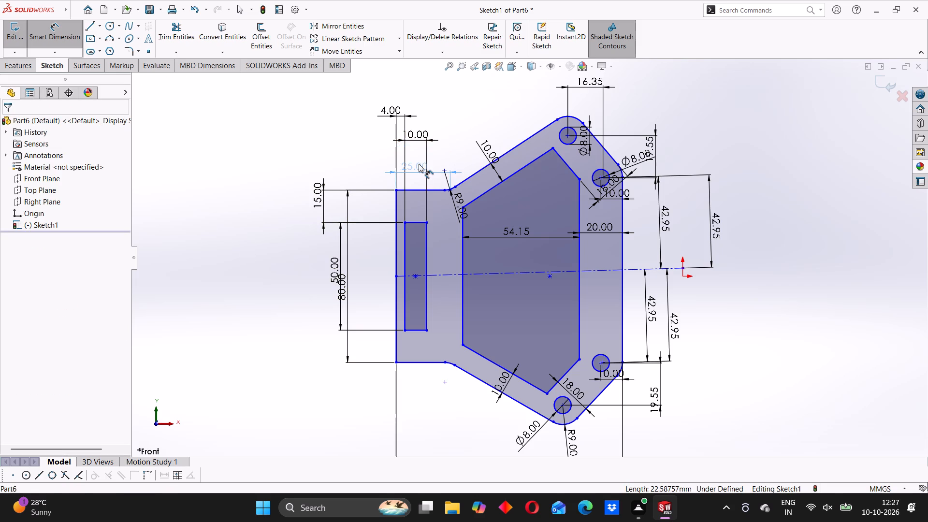
left_click_drag(419, 164, 419, 164)
left_click(261, 162)
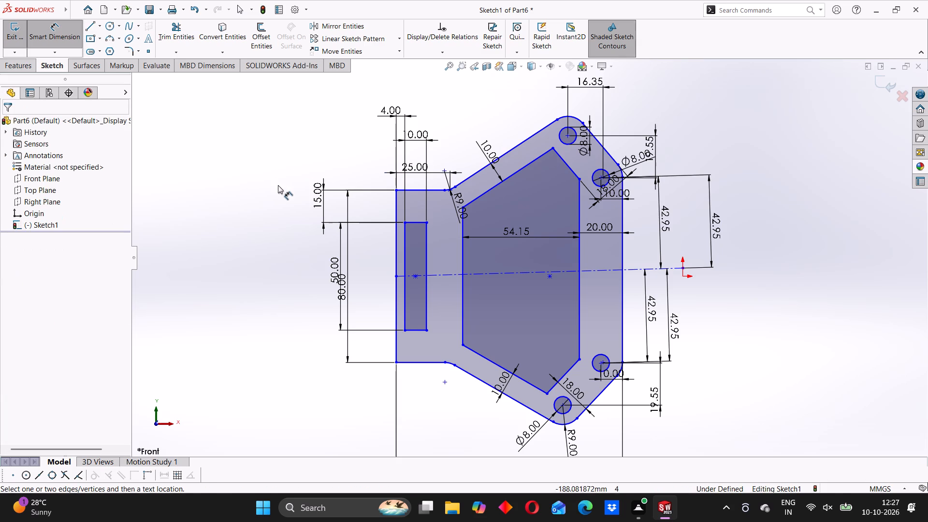
left_click_drag(414, 132, 426, 138)
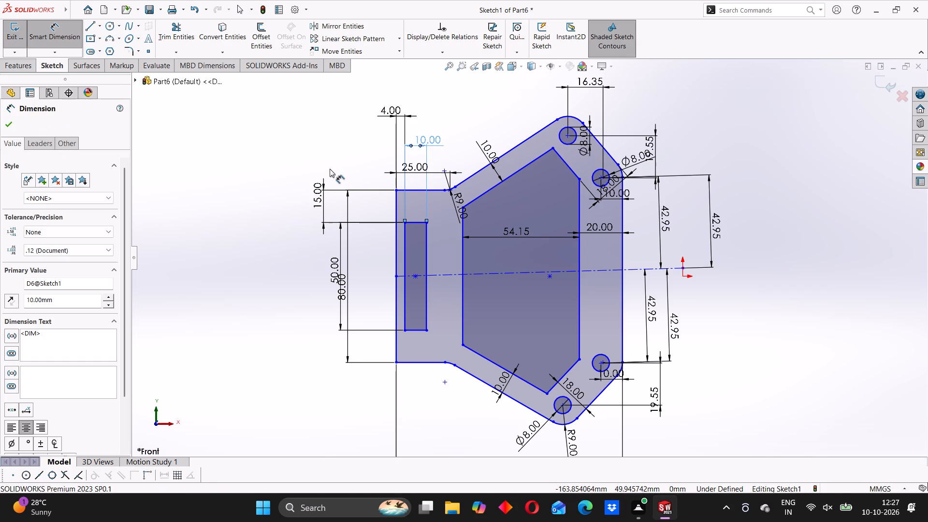
left_click(332, 158)
left_click(60, 38)
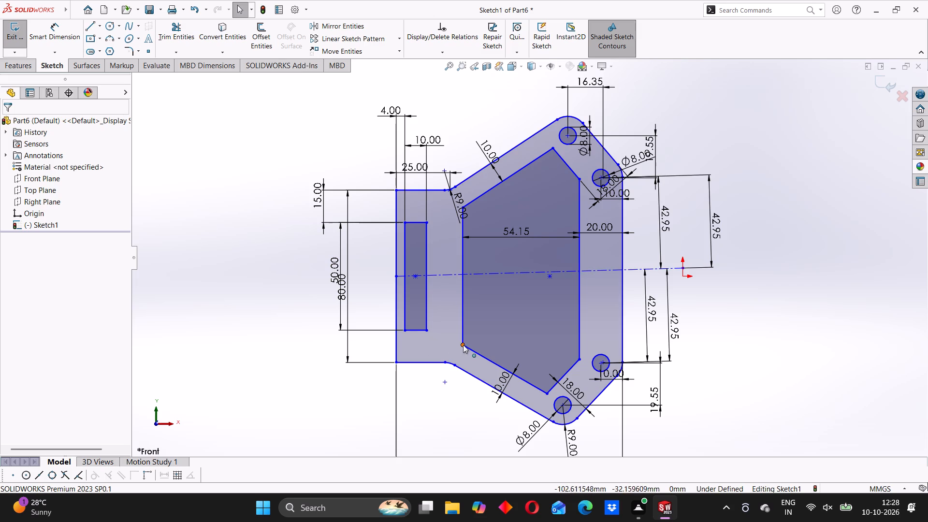
Add a Horizontal relation to the construction centreline running from the outer vertical edge to the origin.
scroll(531, 315, "up", 2)
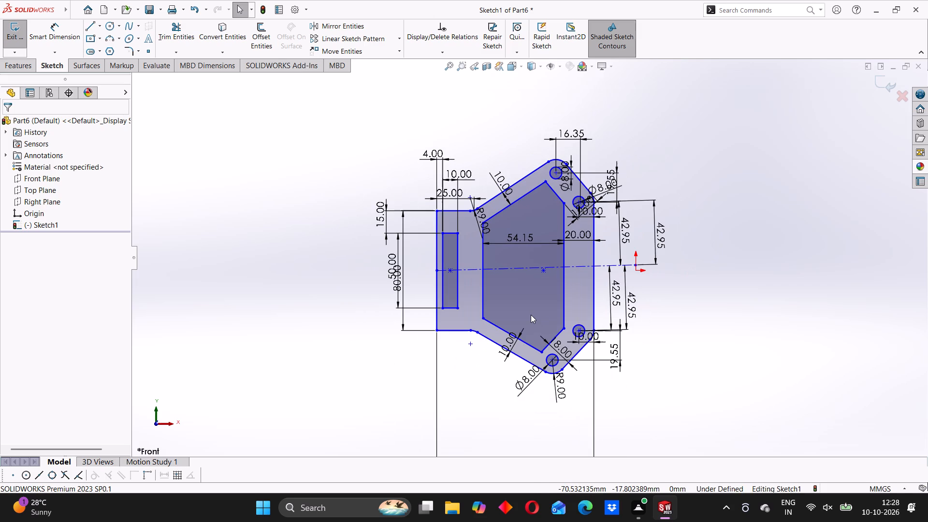
scroll(531, 315, "up", 1)
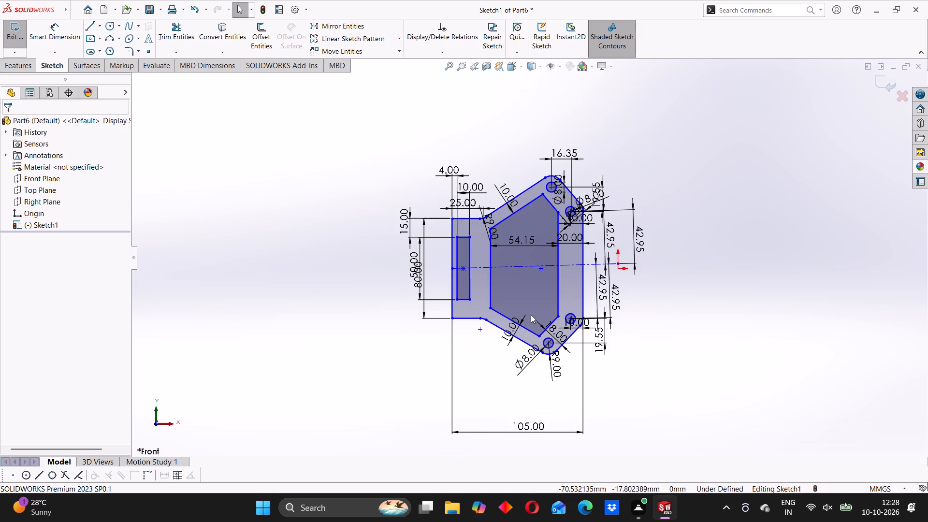
scroll(531, 315, "down", 1)
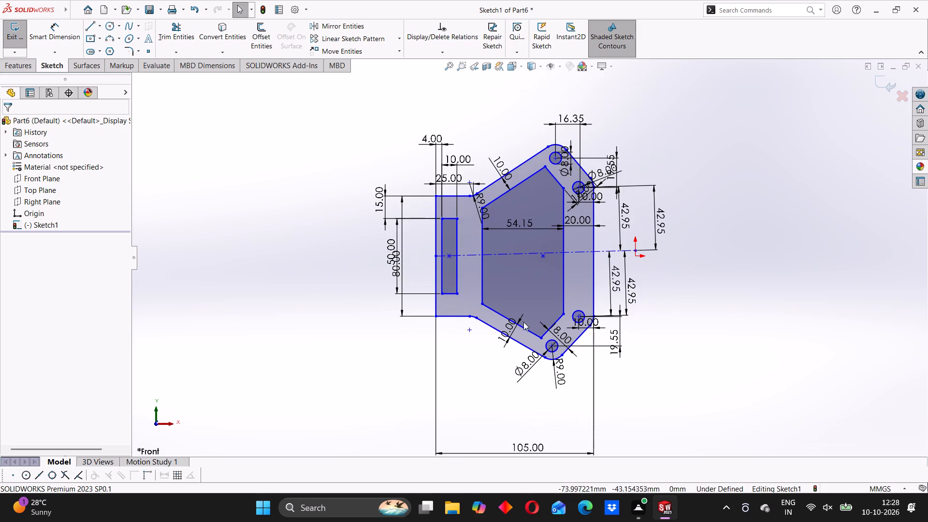
scroll(508, 323, "up", 2)
scroll(515, 268, "down", 2)
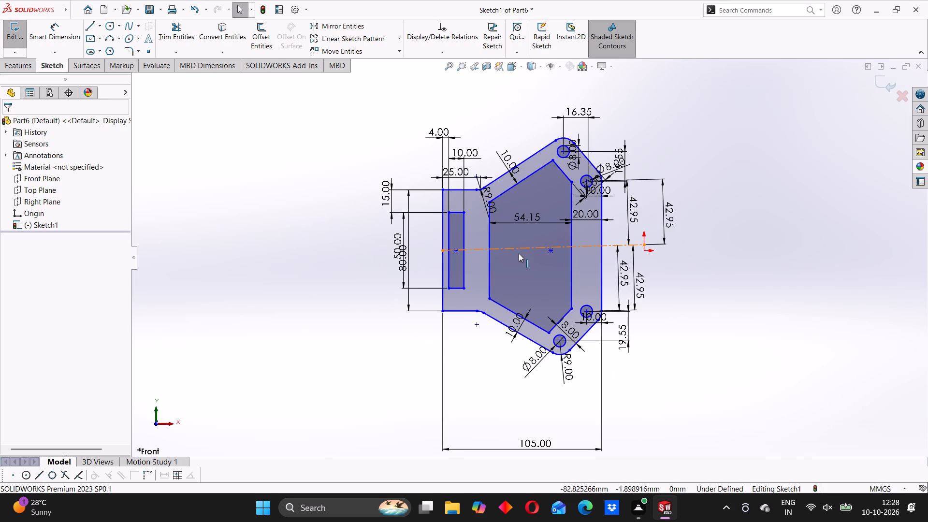
left_click(517, 249)
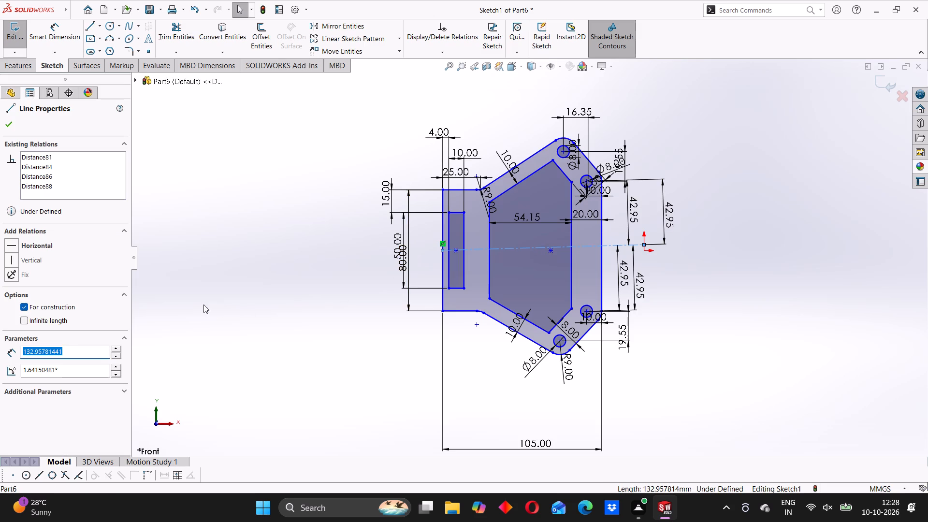
left_click(9, 259)
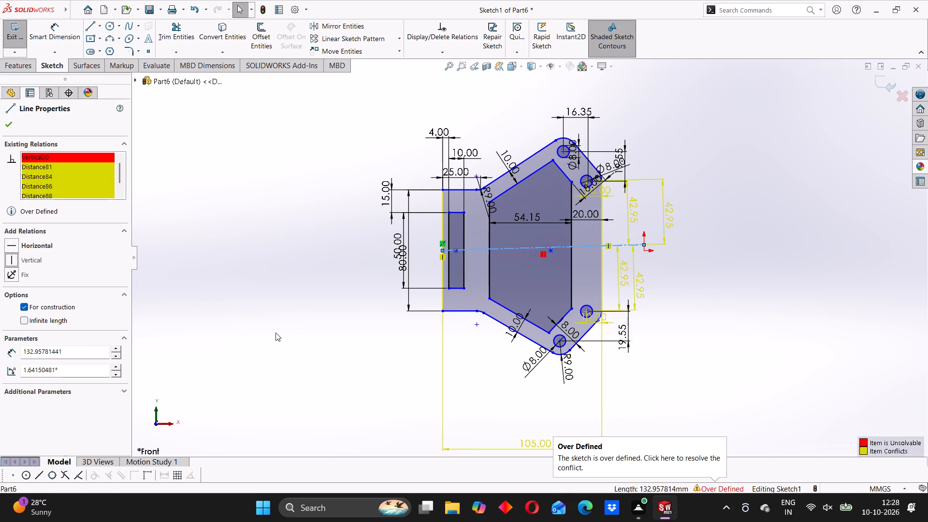
key("ctrl+z")
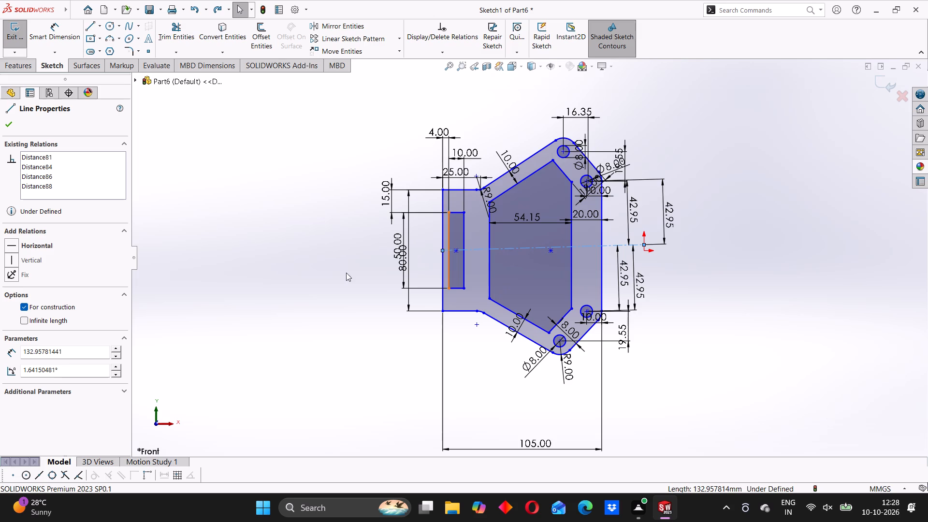
left_click(13, 246)
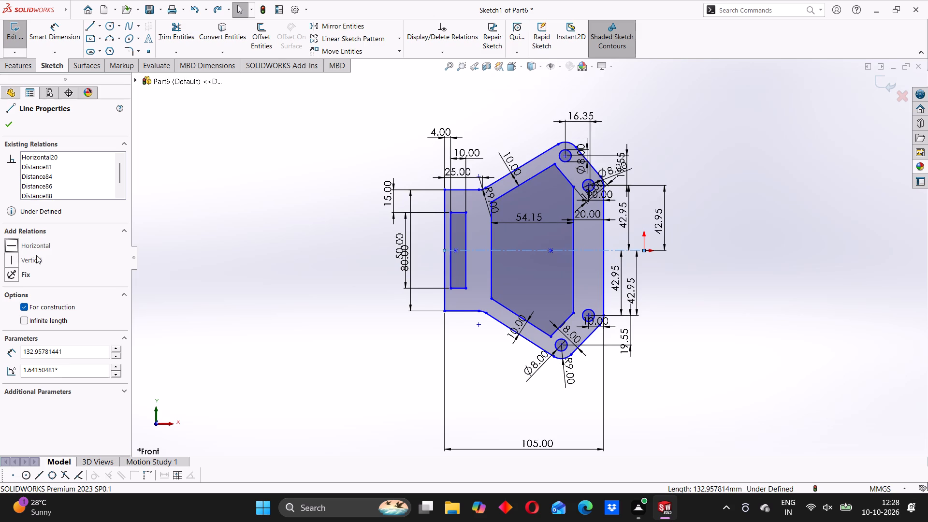
left_click(12, 128)
left_click(311, 271)
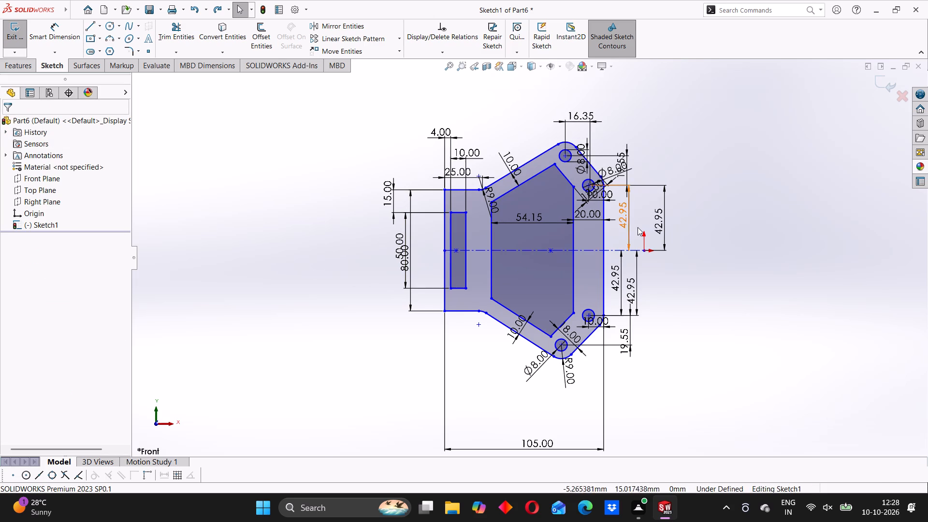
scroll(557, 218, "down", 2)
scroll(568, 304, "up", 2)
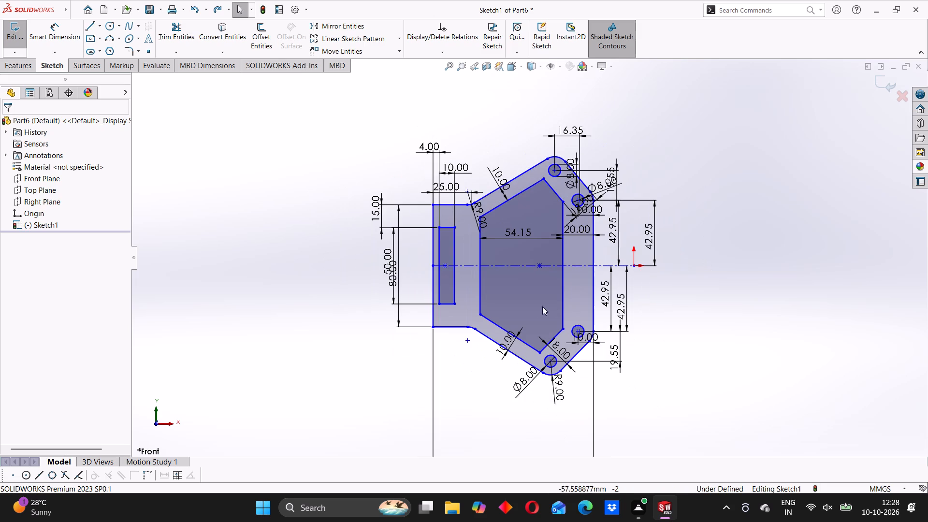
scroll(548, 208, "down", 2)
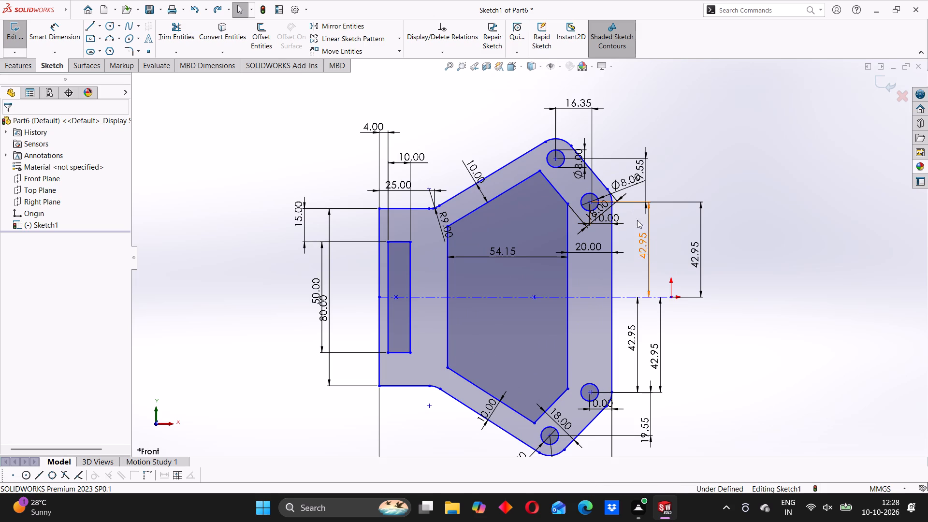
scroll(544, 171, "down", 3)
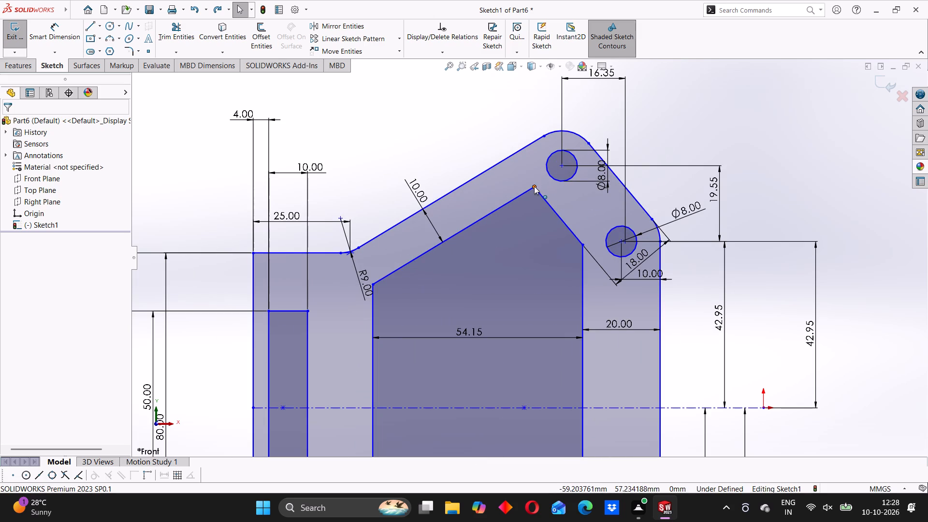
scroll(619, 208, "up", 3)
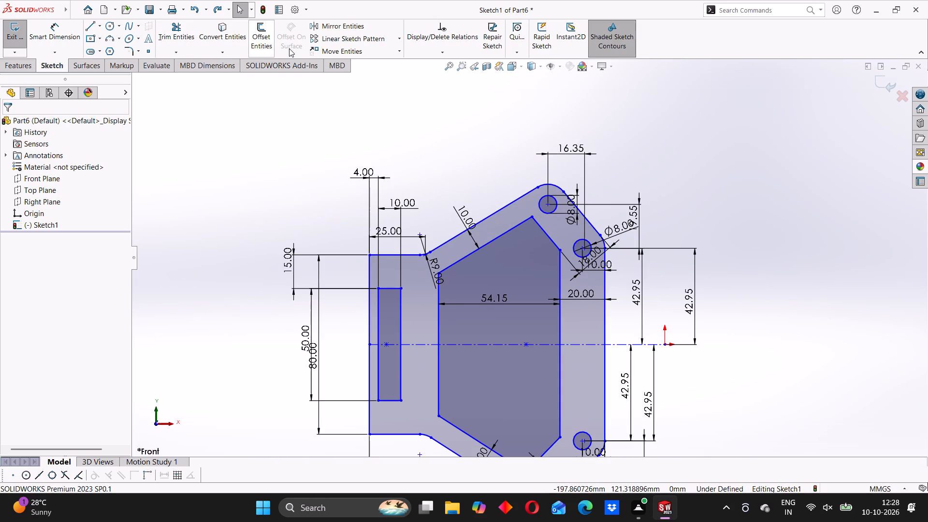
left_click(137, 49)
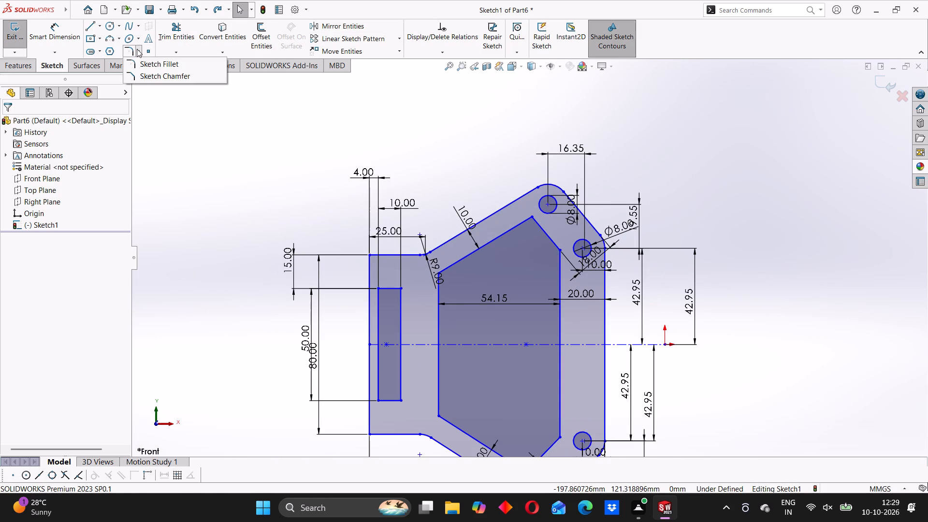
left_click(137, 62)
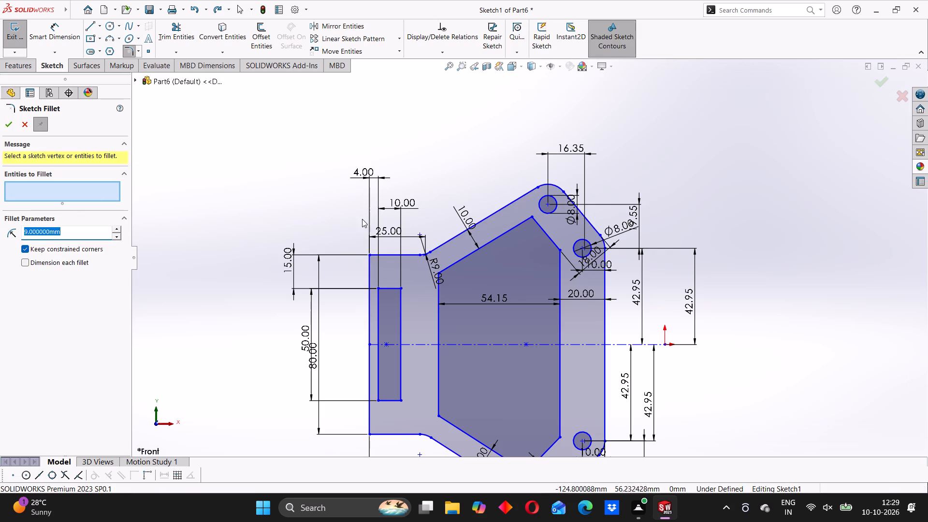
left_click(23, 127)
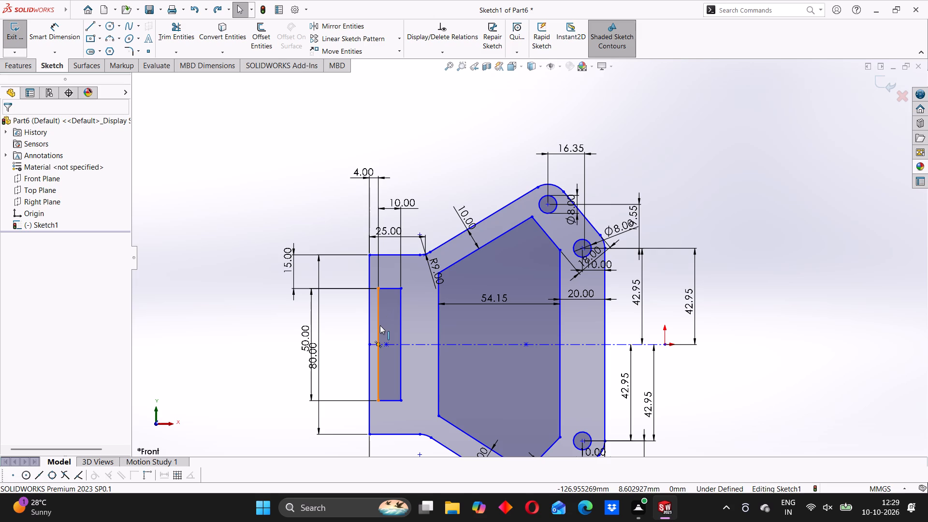
Fillet all six corners of the inner polygonal cutout with a 1 mm sketch fillet radius.
left_click(124, 49)
key("1")
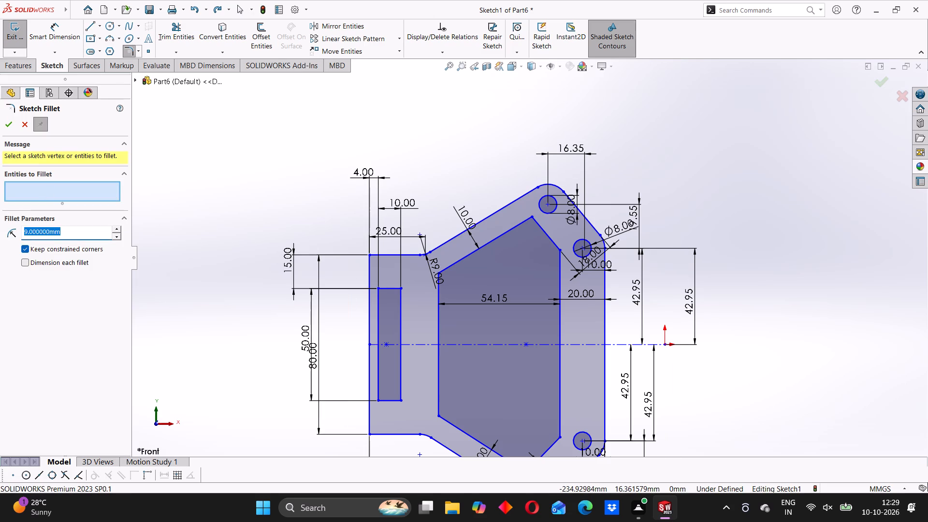
key("Return")
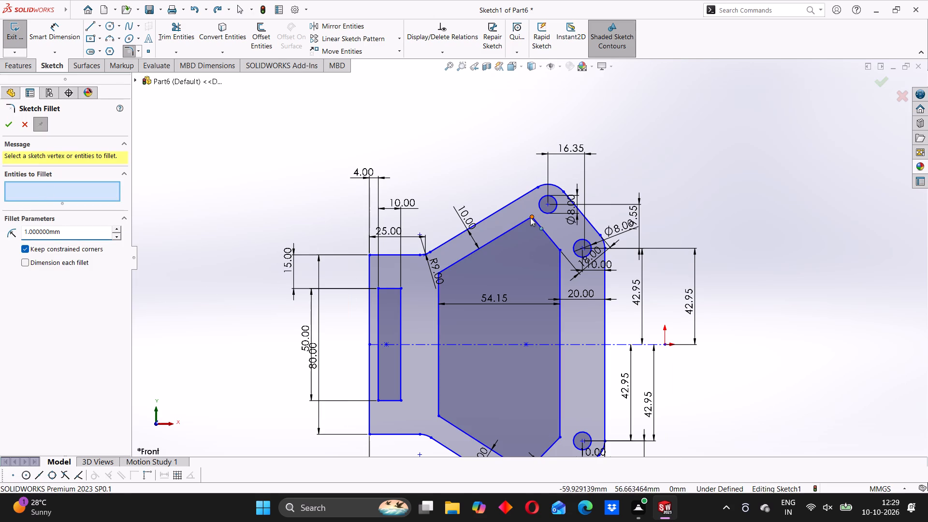
left_click(530, 217)
left_click(561, 251)
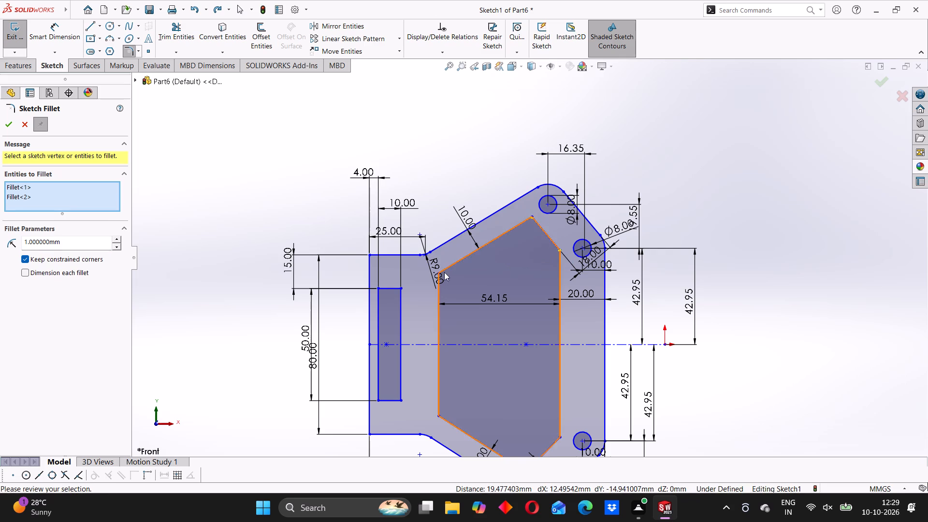
scroll(543, 342, "up", 3)
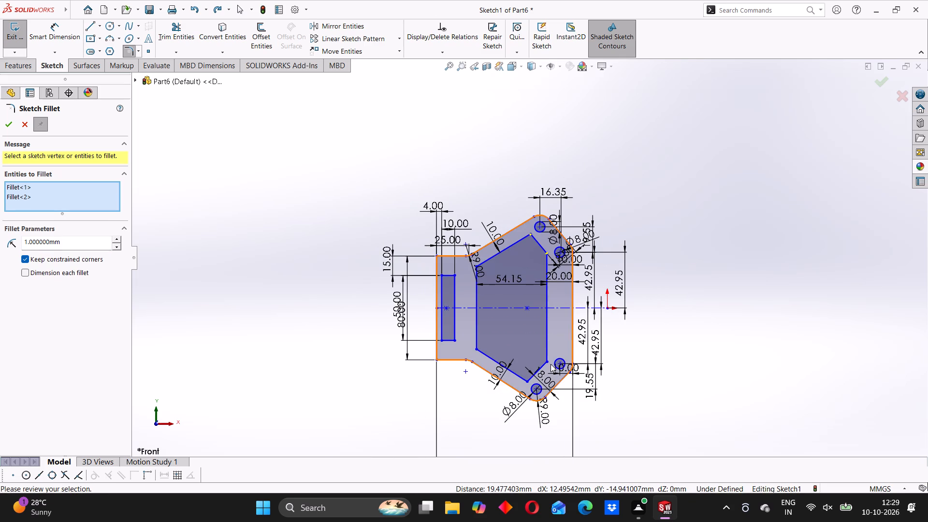
left_click(550, 362)
scroll(529, 376, "down", 4)
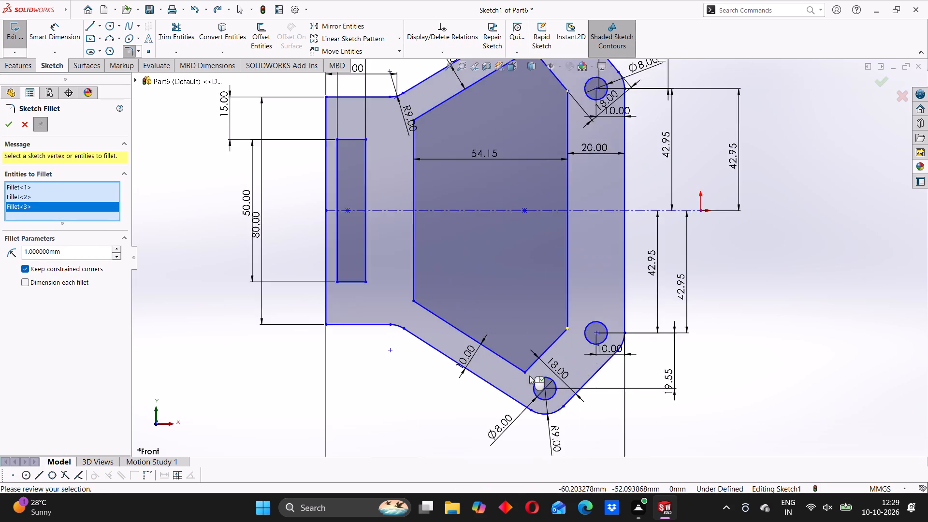
scroll(529, 376, "down", 3)
left_click(518, 353)
scroll(369, 206, "up", 3)
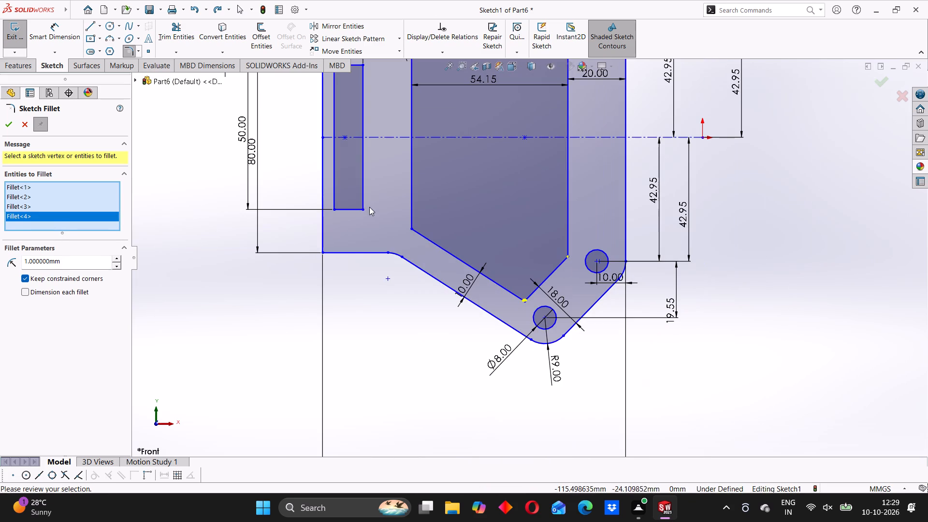
left_click(410, 230)
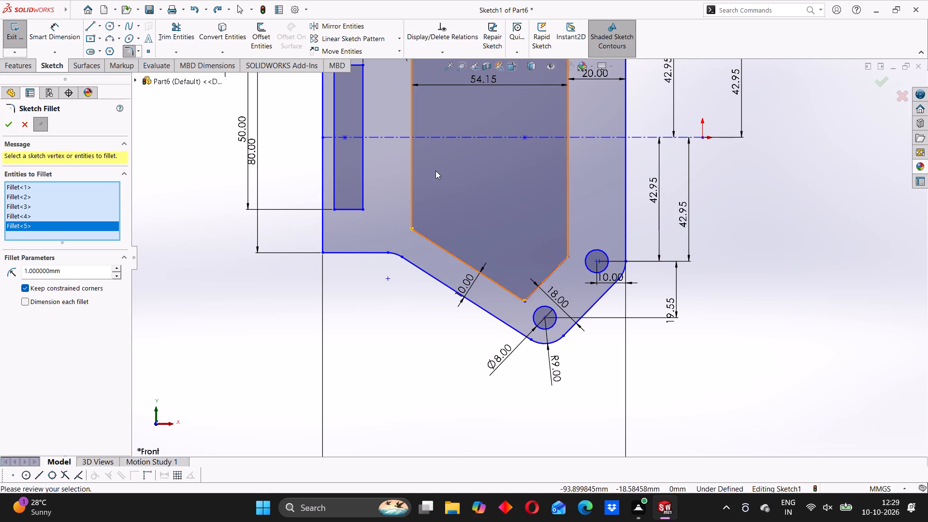
scroll(436, 160, "up", 3)
scroll(487, 159, "down", 6)
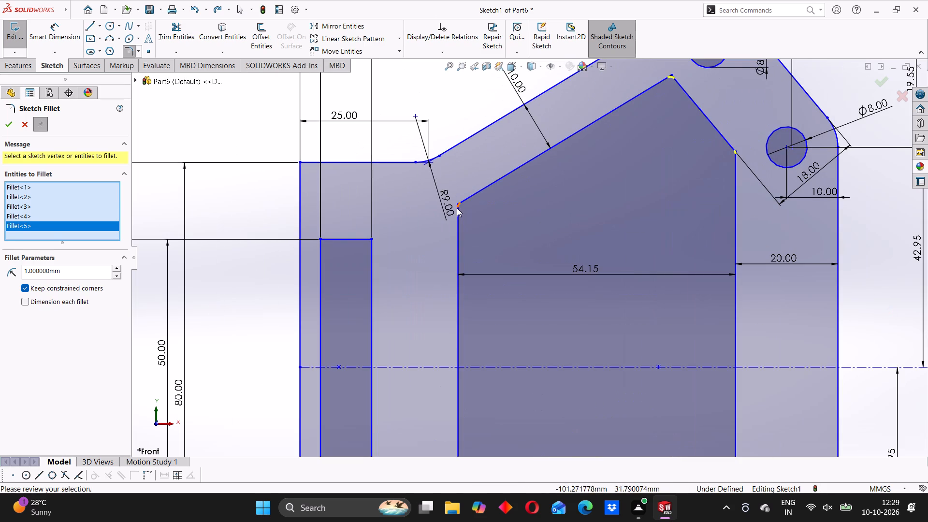
left_click(456, 204)
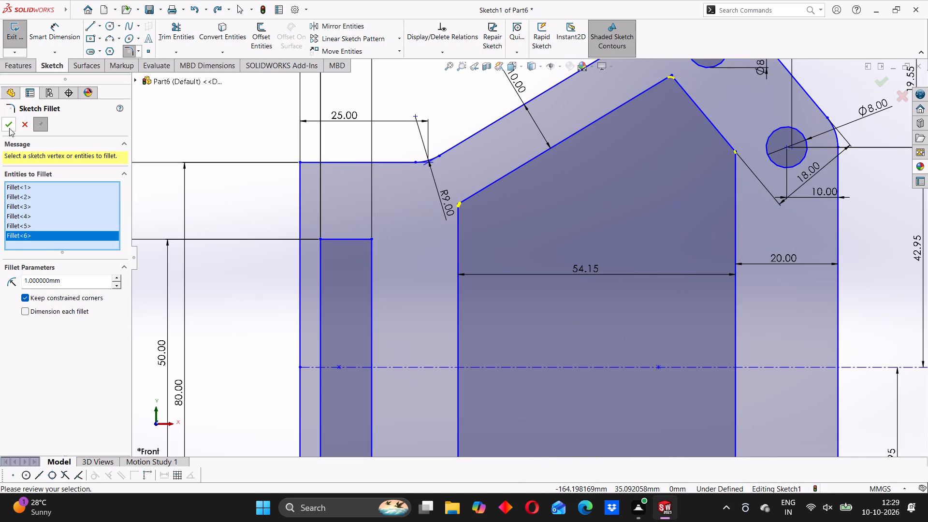
left_click(9, 128)
scroll(565, 287, "up", 7)
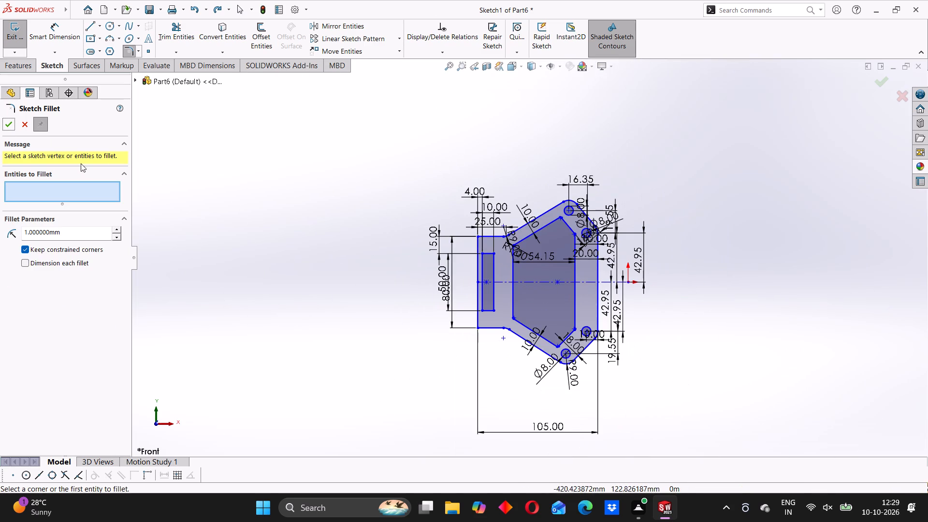
left_click(10, 118)
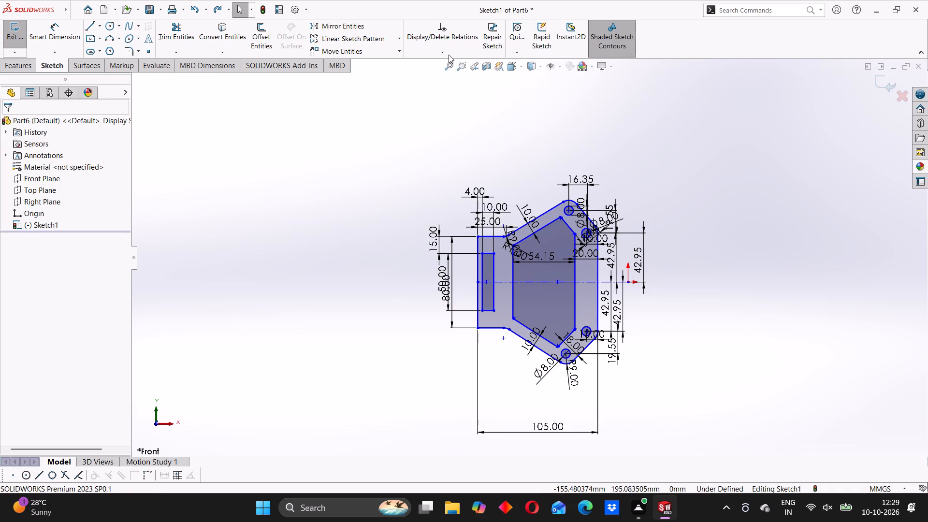
Run Fully Define Sketch on all entities in the sketch, with both relations and dimensions included.
left_click(449, 54)
left_click(457, 86)
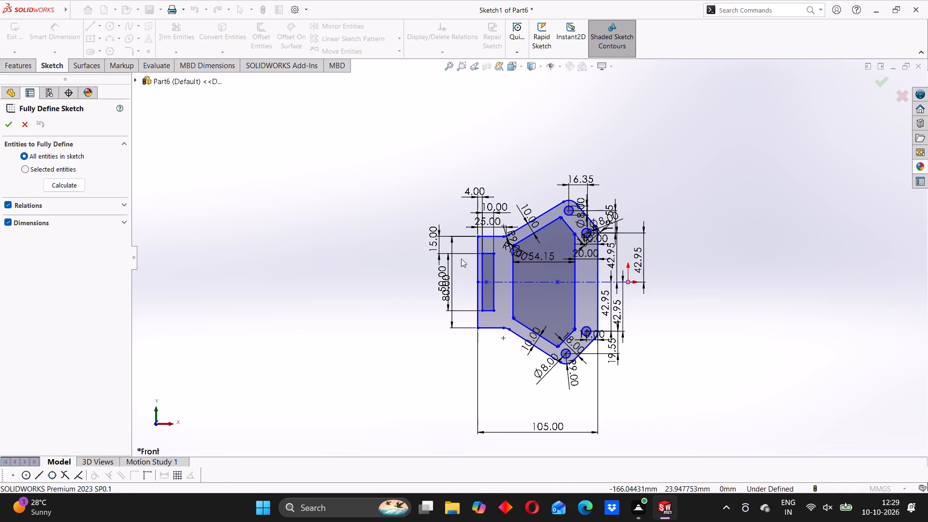
left_click(7, 125)
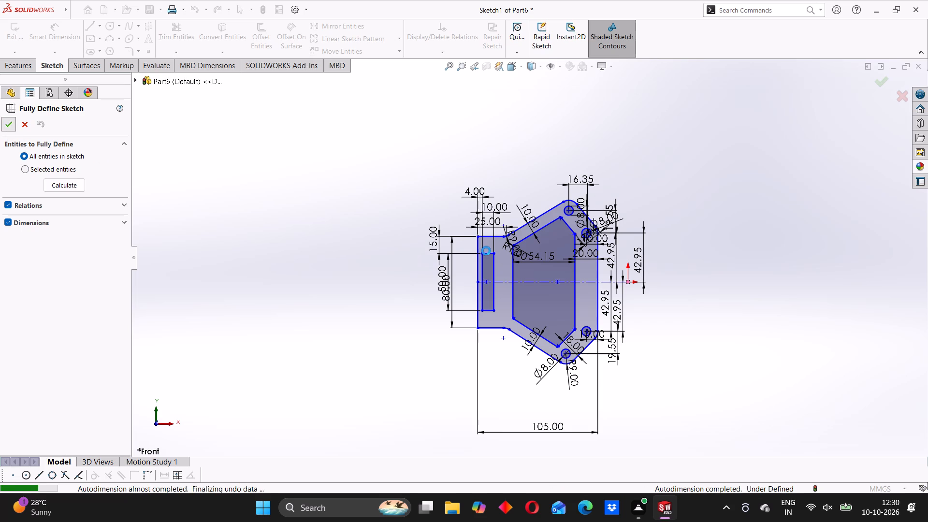
scroll(558, 310, "up", 1)
scroll(552, 271, "up", 1)
scroll(555, 278, "down", 1)
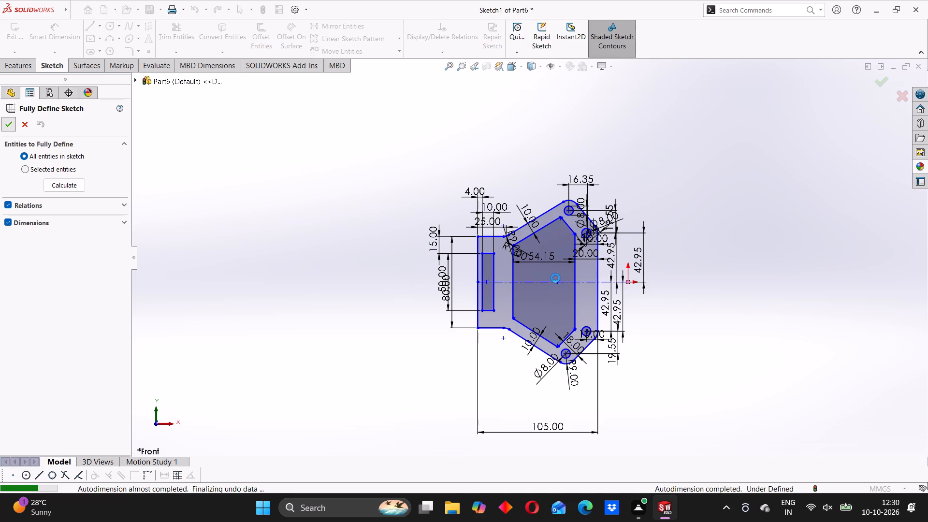
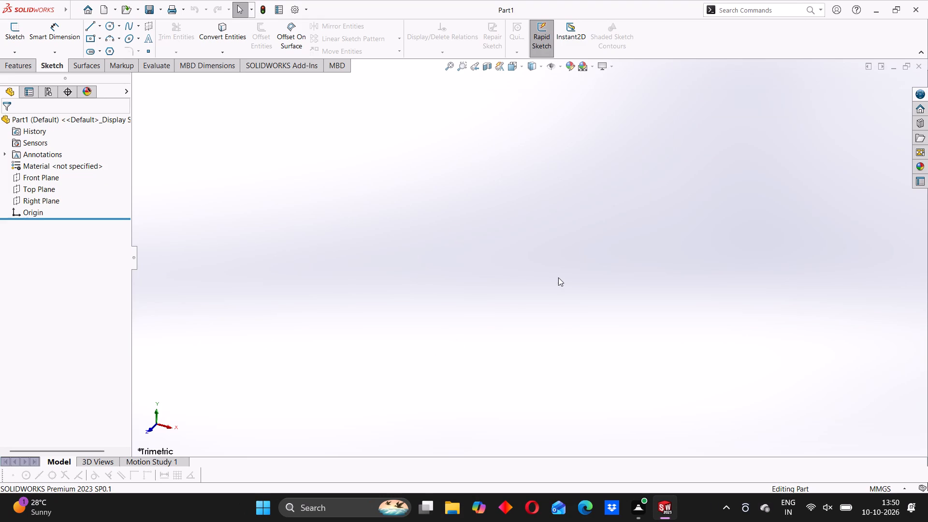
Start a new sketch on the Front Plane.
left_click_drag(538, 278, 513, 277)
left_click(42, 177)
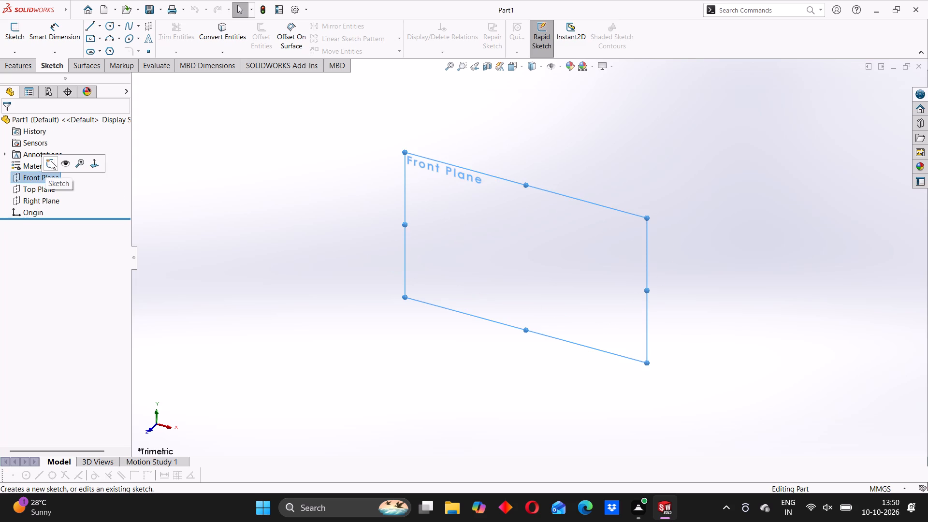
left_click(51, 161)
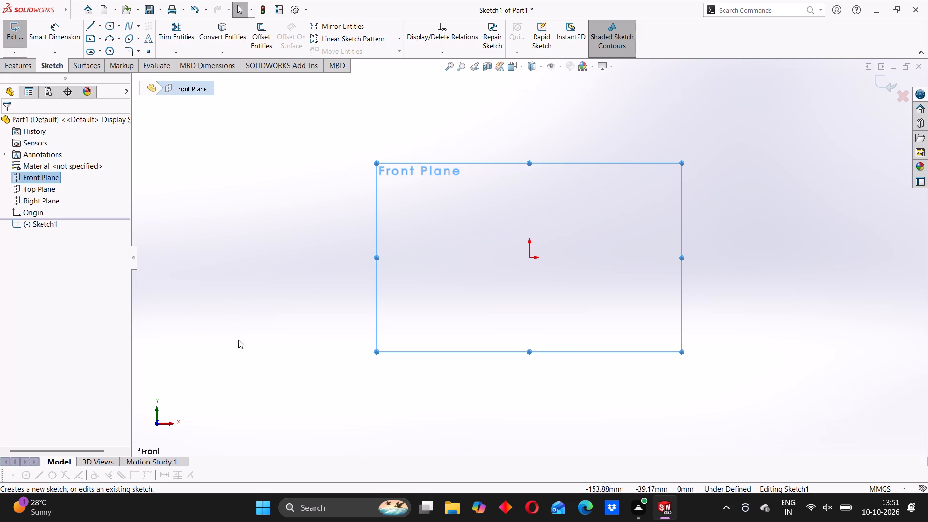
left_click(240, 282)
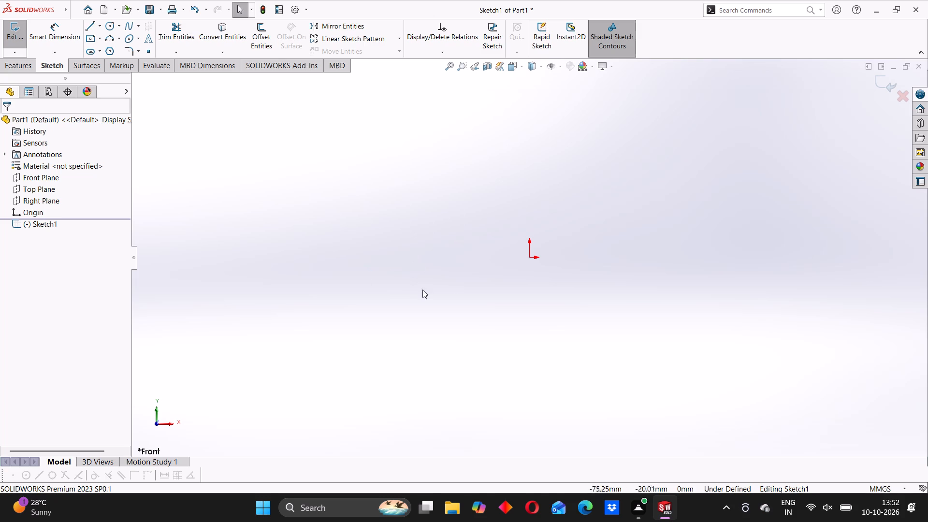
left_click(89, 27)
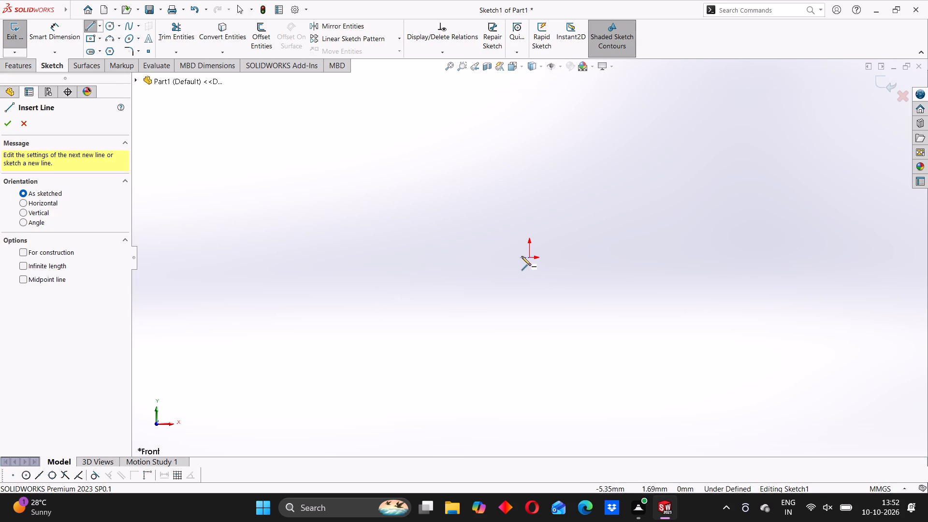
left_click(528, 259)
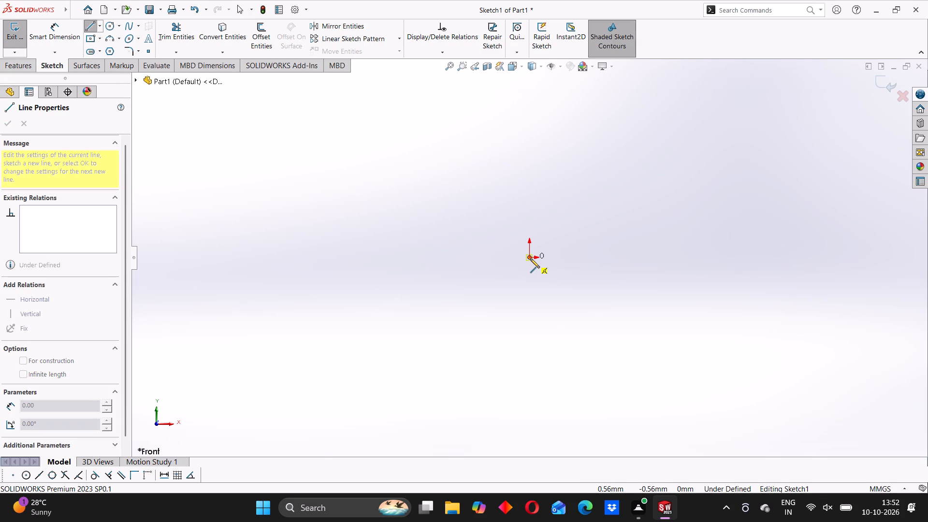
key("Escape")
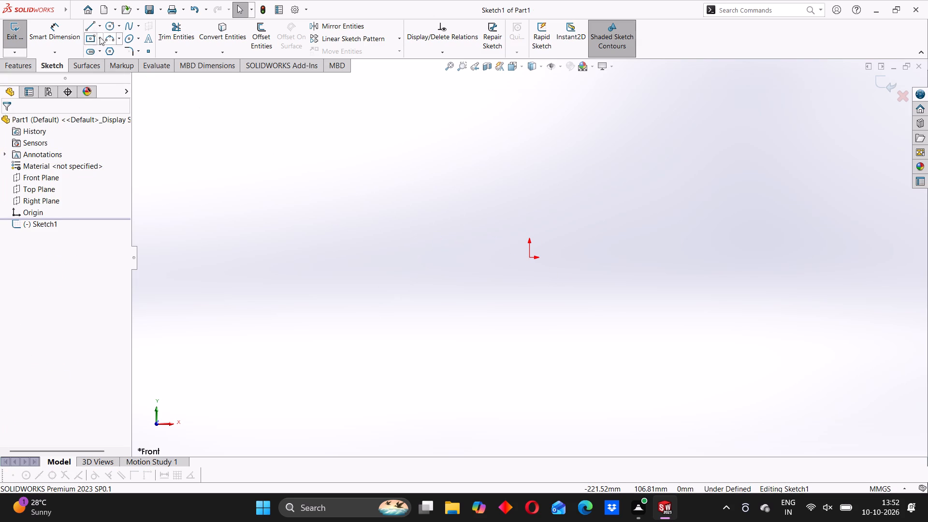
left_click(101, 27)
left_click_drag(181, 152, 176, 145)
Sketch a center rectangle about 44 mm wide and 121 mm high, centred on the origin.
left_click(100, 44)
left_click(104, 59)
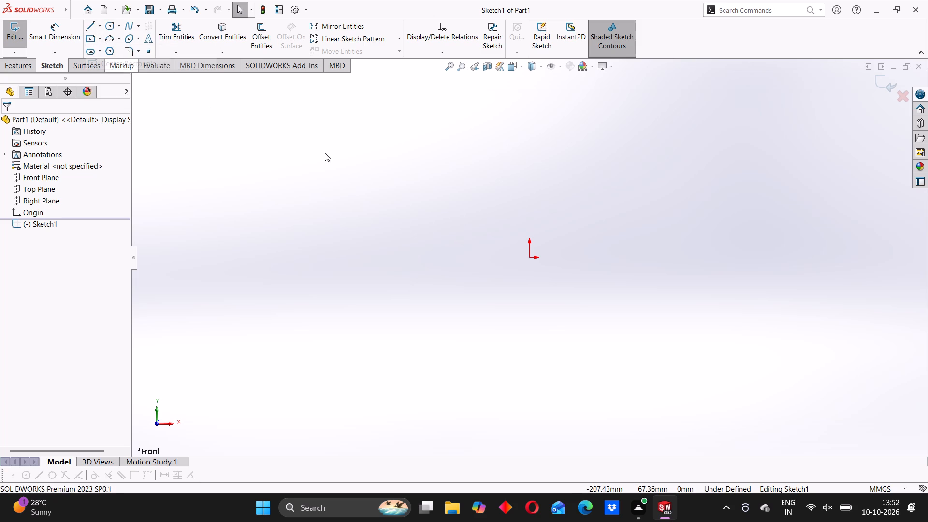
left_click(528, 260)
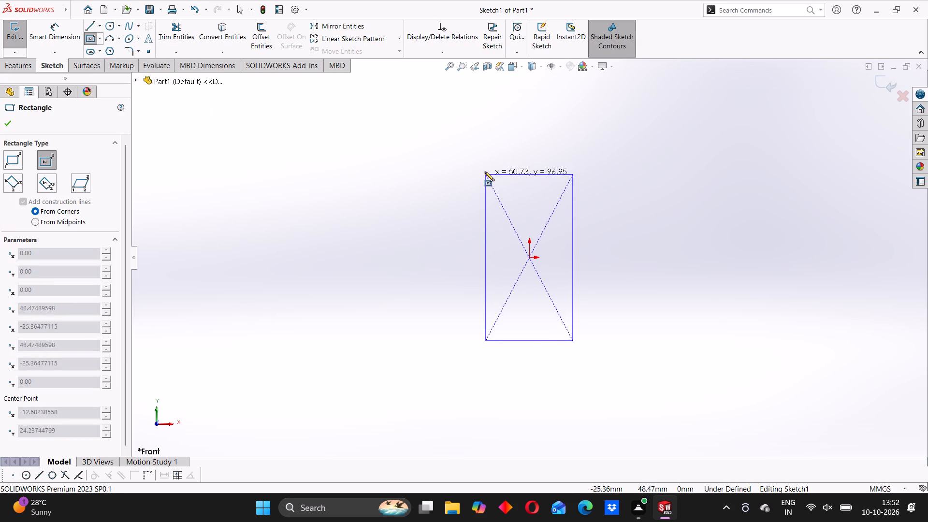
left_click(492, 154)
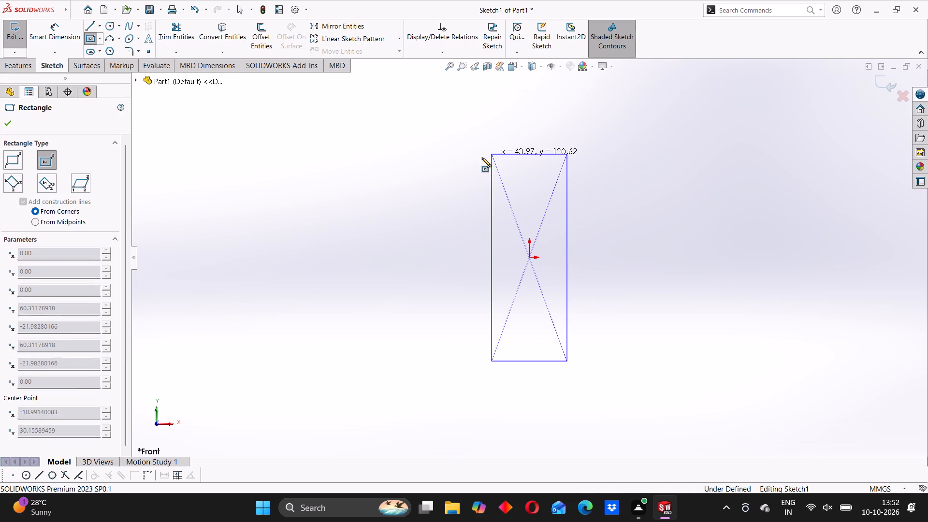
Dimension the rectangle's left vertical edge to 80 mm with Smart Dimension.
left_click(56, 40)
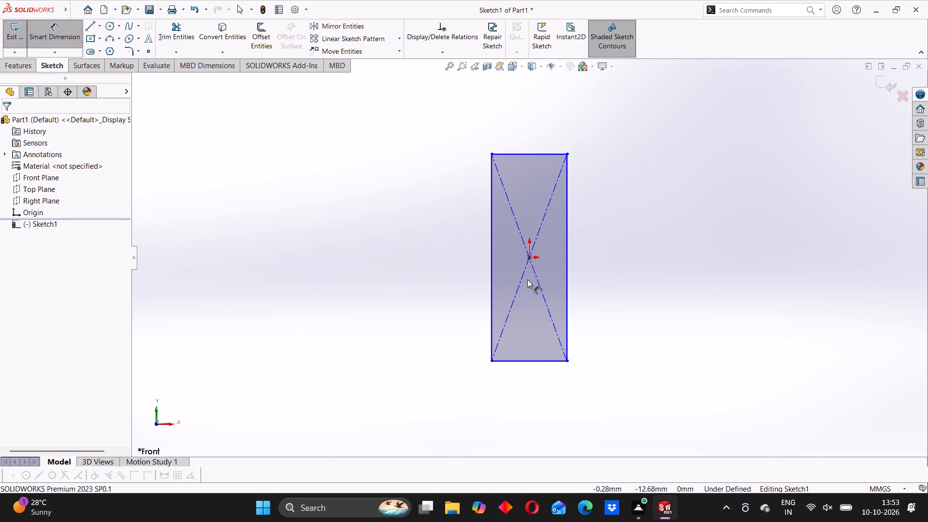
left_click(492, 260)
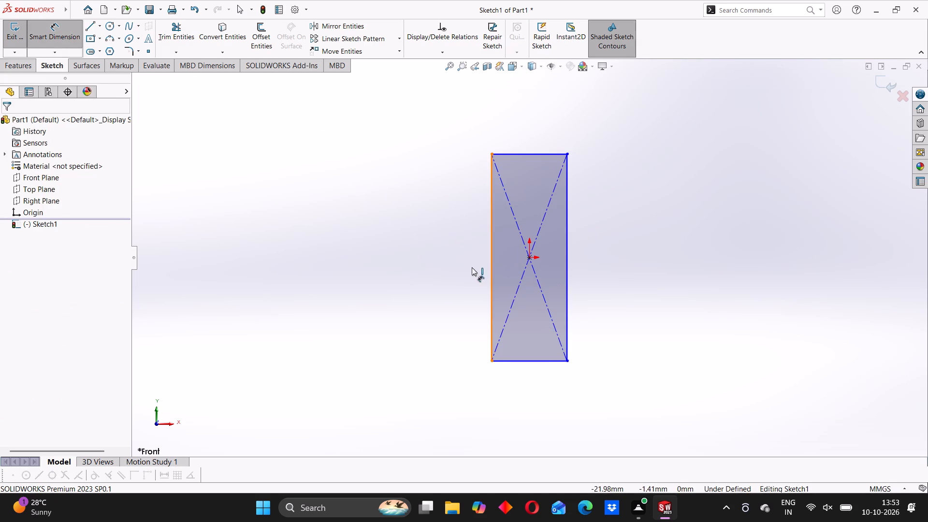
left_click(438, 275)
type("80")
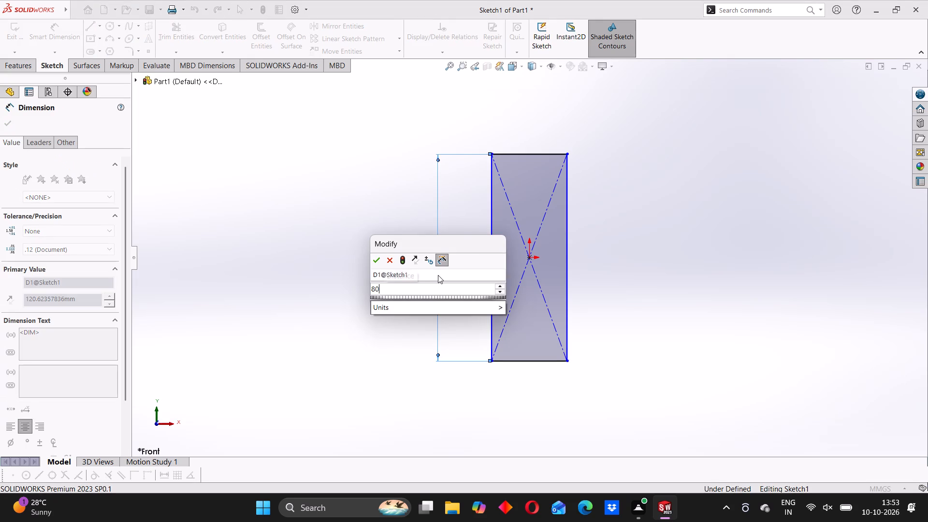
key("Return")
left_click(383, 308)
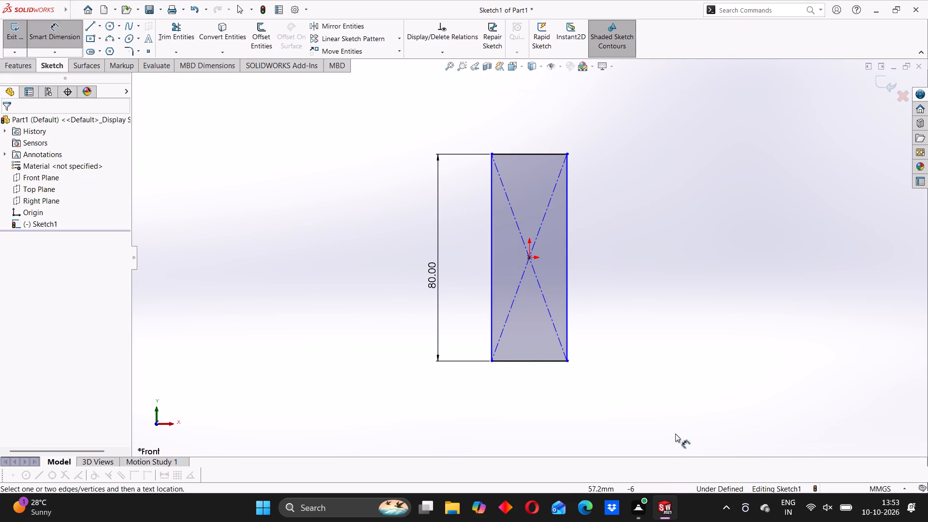
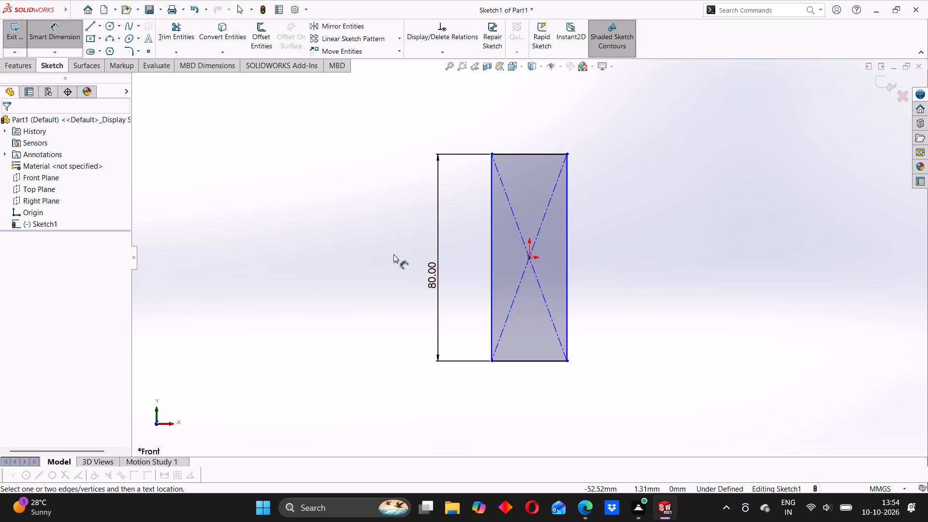
Dimension the rectangle's bottom edge to 25 mm.
left_click(540, 363)
left_click(541, 391)
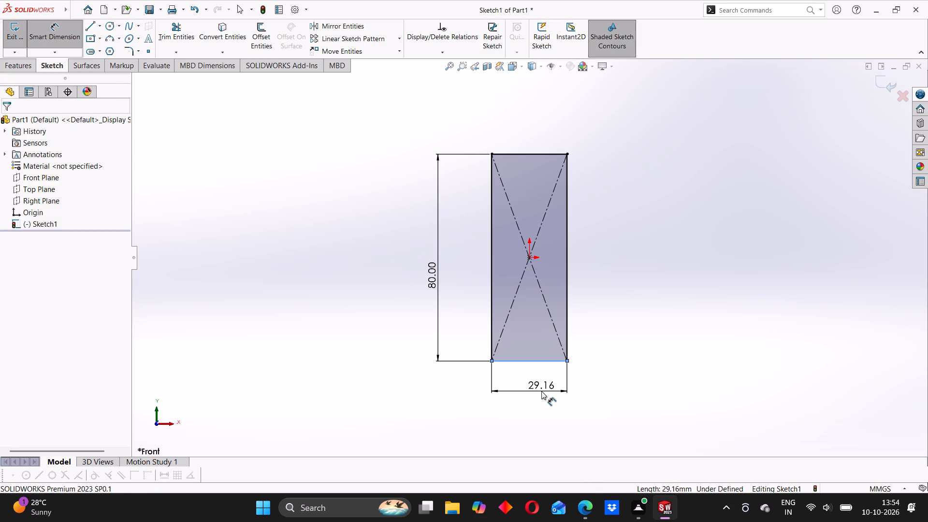
type("25")
key("Return")
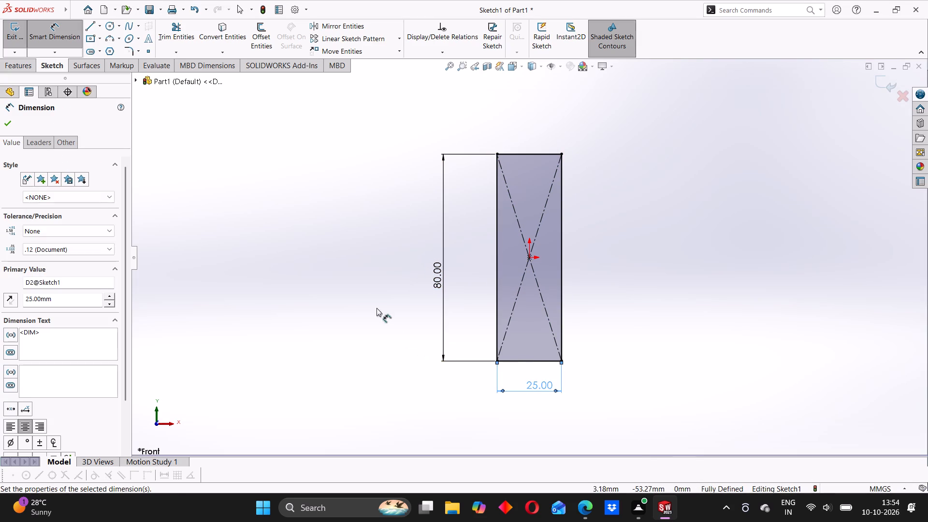
left_click(364, 289)
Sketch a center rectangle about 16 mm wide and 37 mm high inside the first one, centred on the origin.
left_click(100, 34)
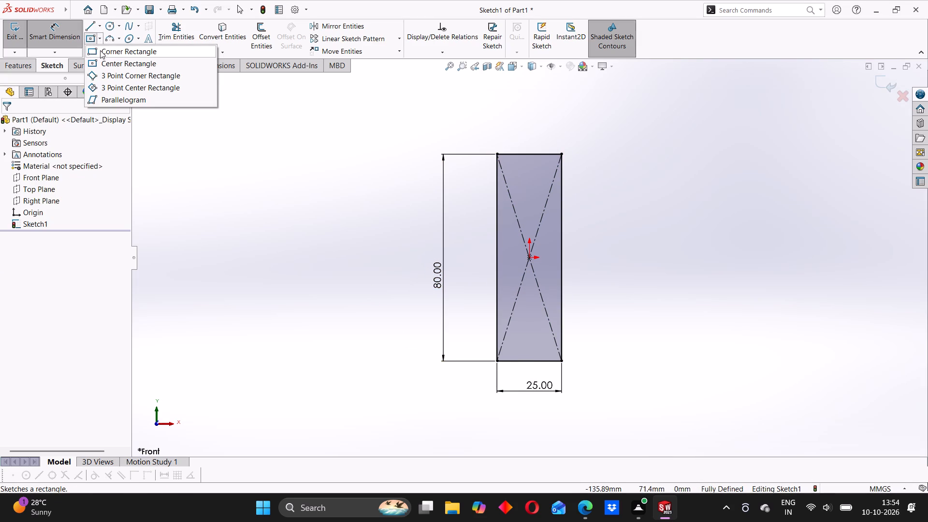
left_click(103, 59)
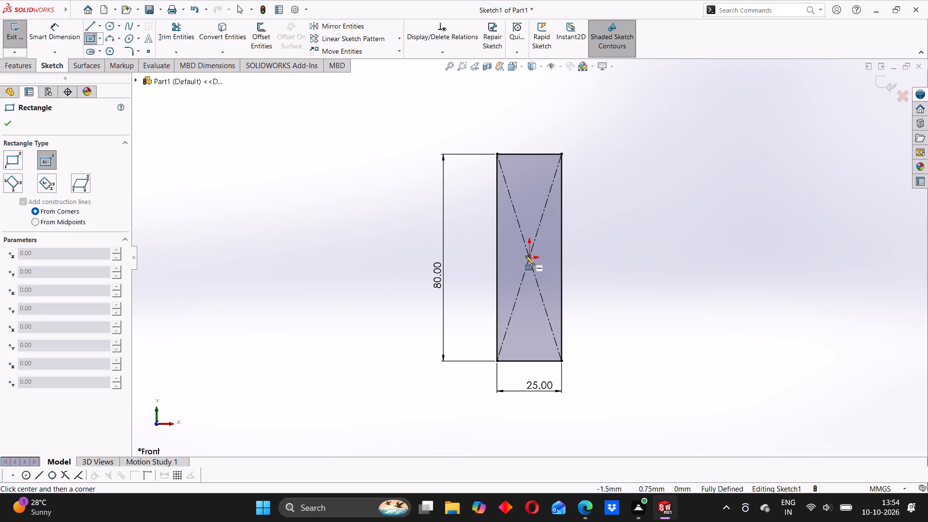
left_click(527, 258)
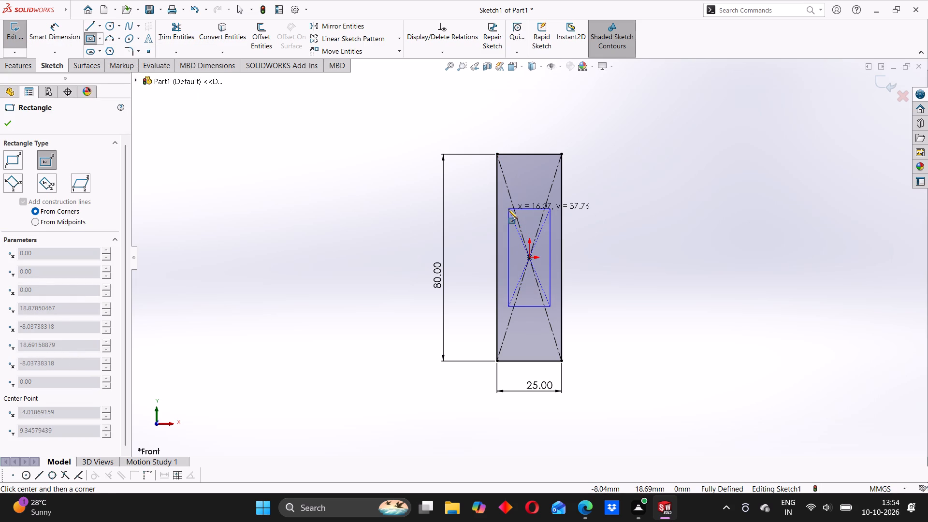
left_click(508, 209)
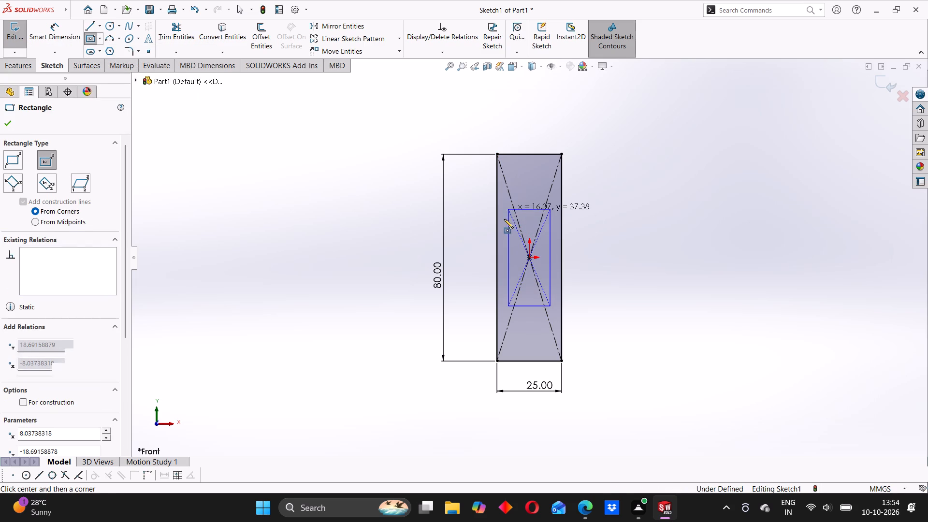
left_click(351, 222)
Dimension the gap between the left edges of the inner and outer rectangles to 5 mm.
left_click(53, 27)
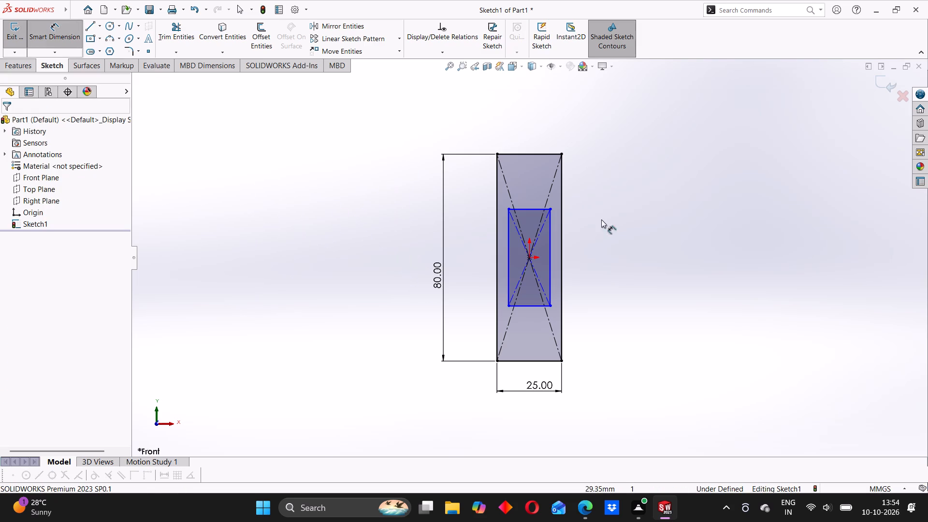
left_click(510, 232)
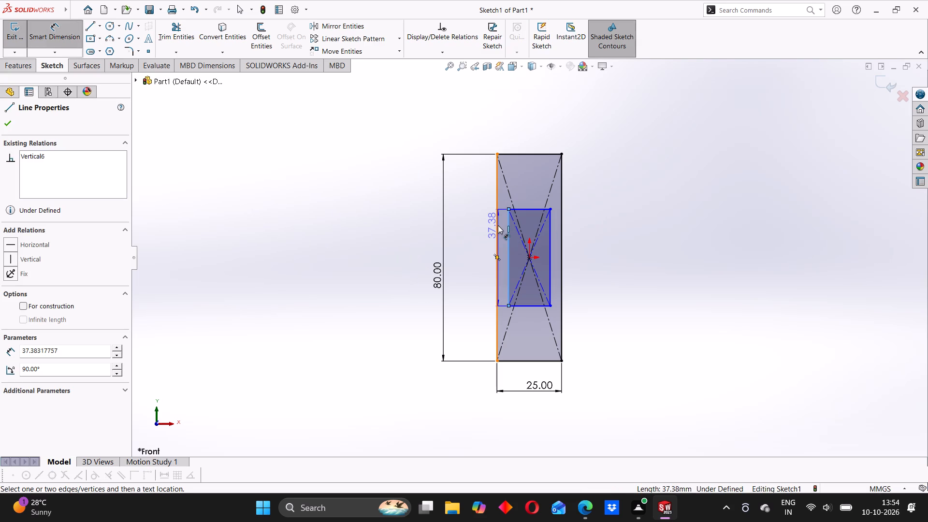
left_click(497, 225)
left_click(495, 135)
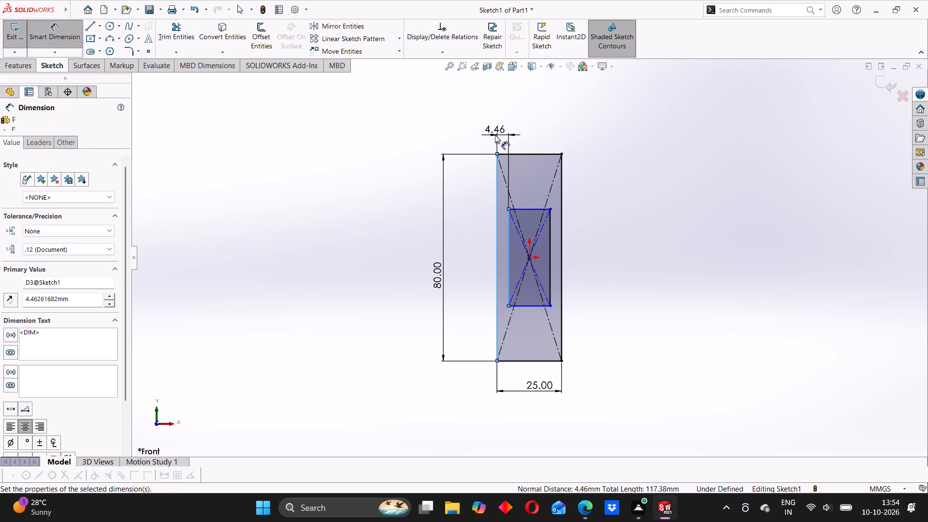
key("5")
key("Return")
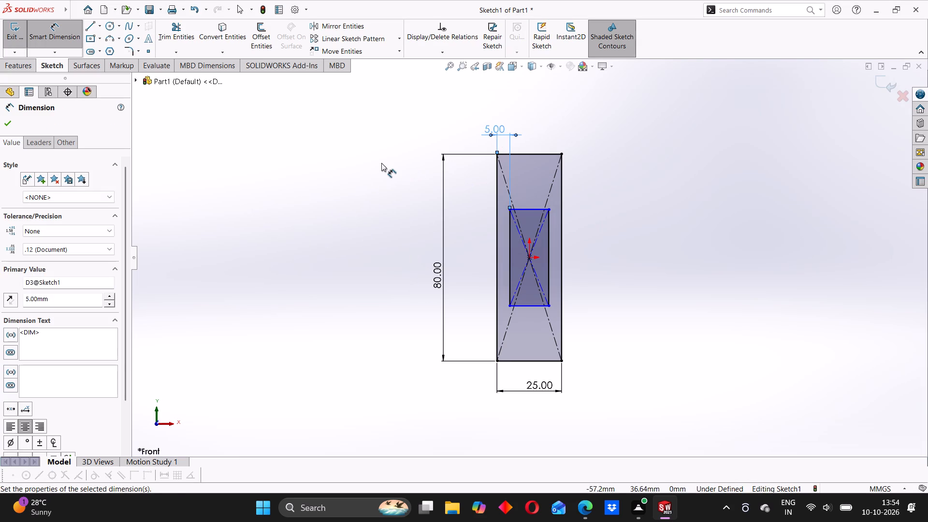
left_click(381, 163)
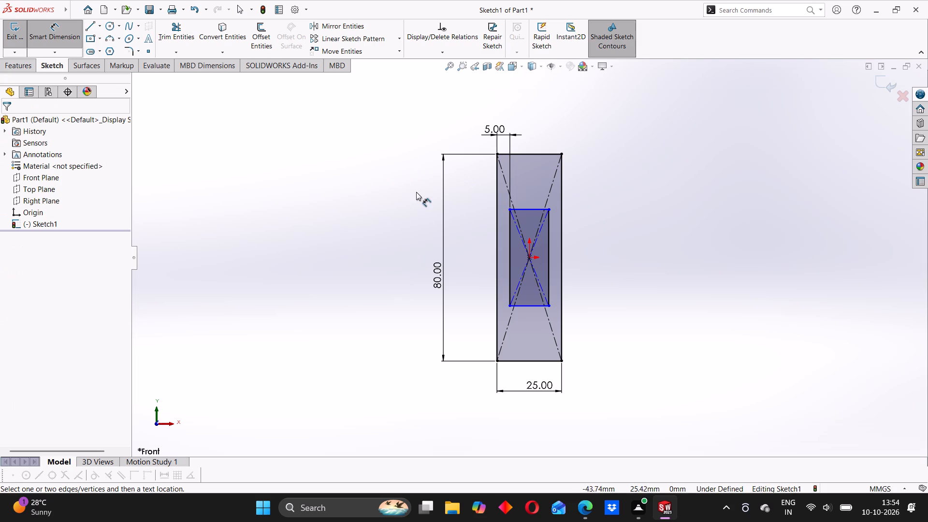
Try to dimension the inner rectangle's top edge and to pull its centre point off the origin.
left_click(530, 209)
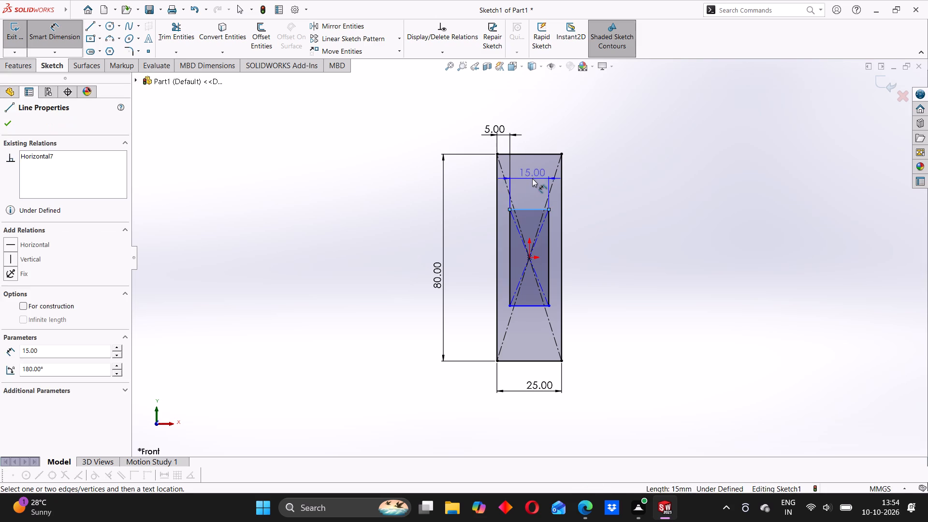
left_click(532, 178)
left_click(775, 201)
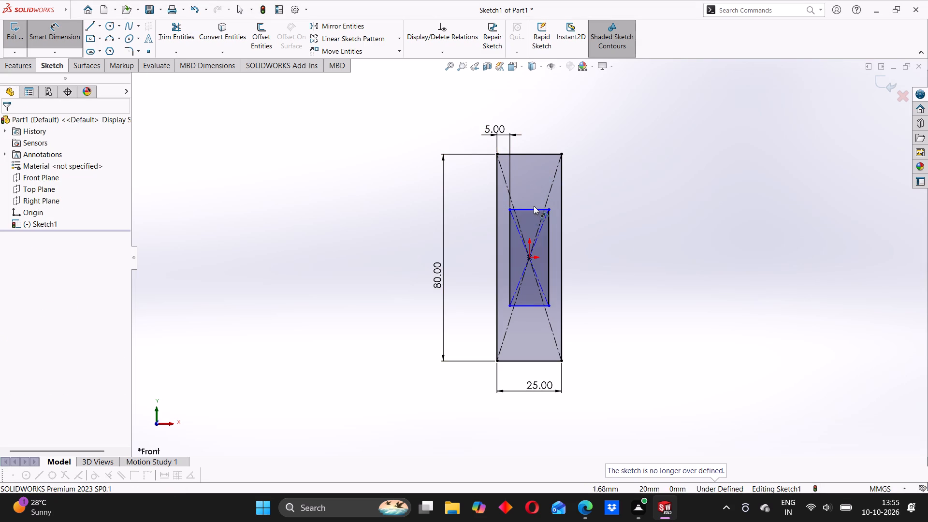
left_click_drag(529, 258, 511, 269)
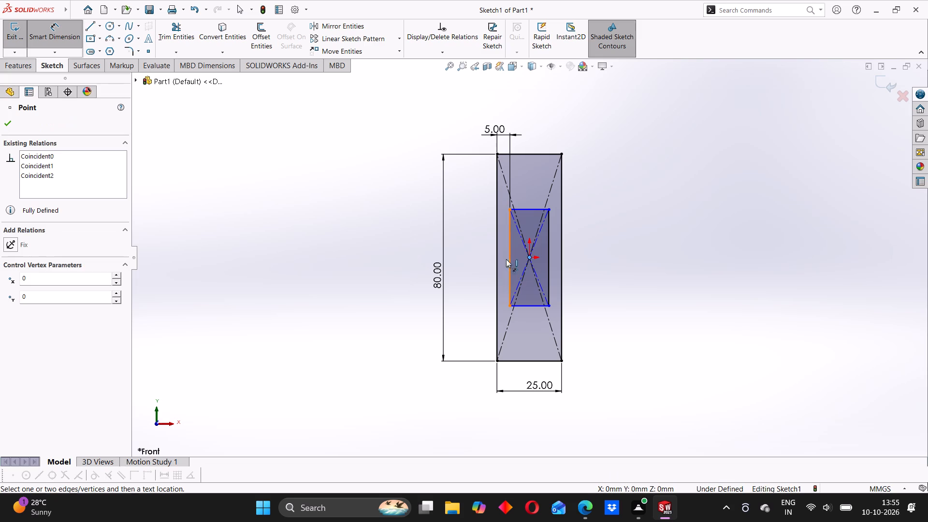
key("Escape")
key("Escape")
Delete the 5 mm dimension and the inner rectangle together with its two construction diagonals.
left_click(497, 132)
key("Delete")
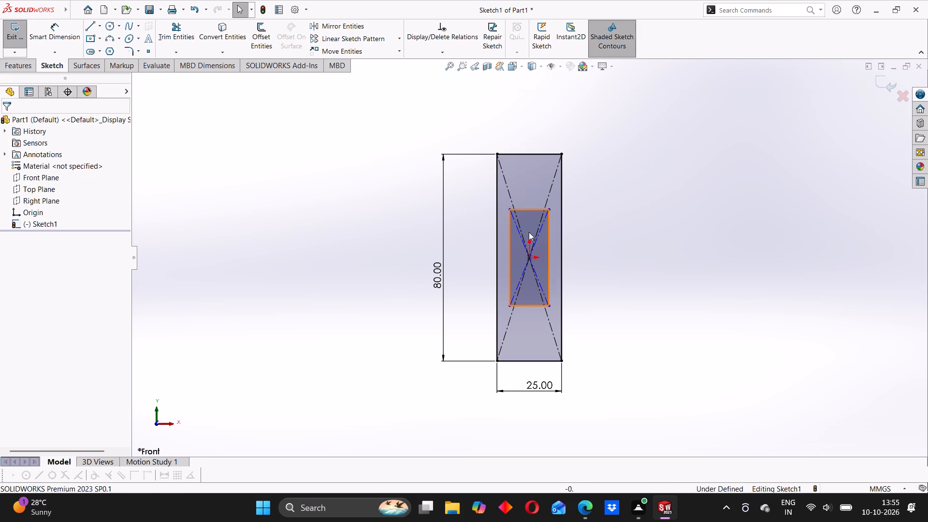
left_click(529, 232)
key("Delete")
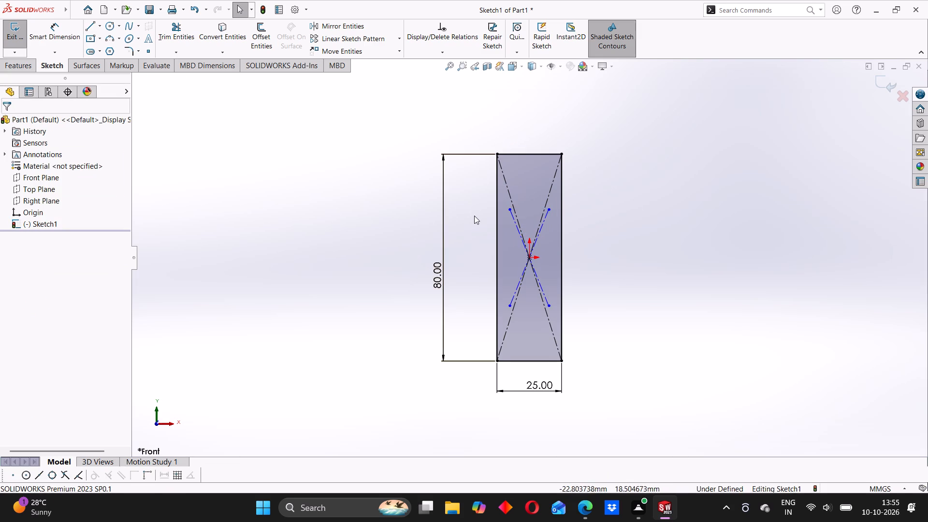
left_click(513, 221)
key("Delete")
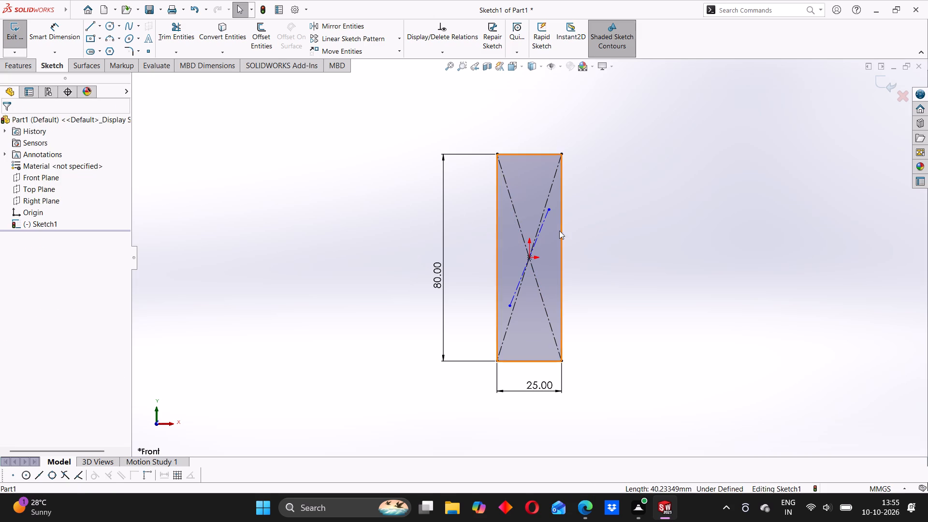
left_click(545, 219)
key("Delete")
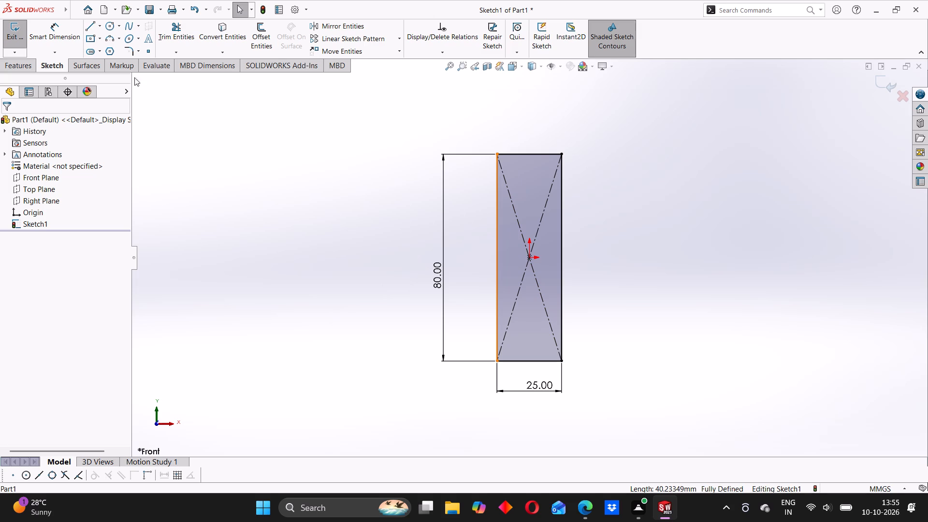
Sketch a center rectangle about 14 mm wide and 41 mm high inside the outer one, centred slightly left of the origin.
left_click(97, 36)
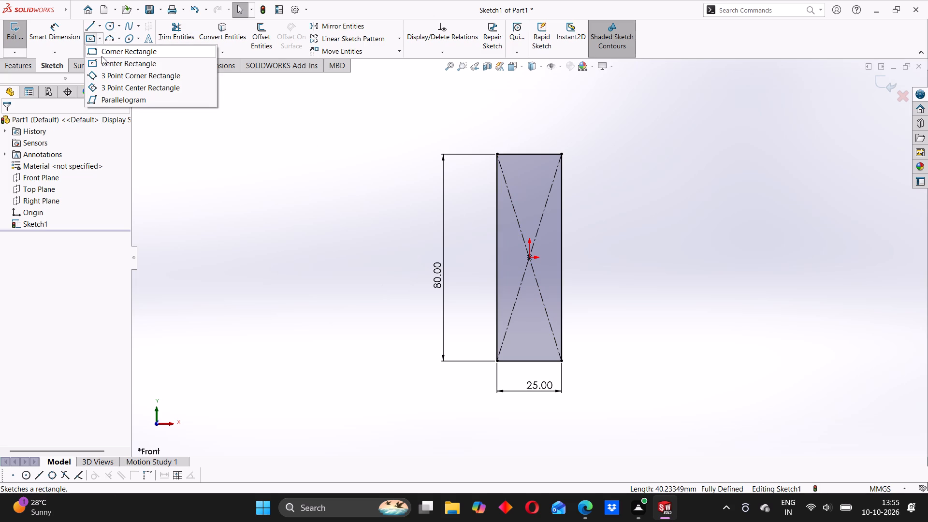
left_click(102, 62)
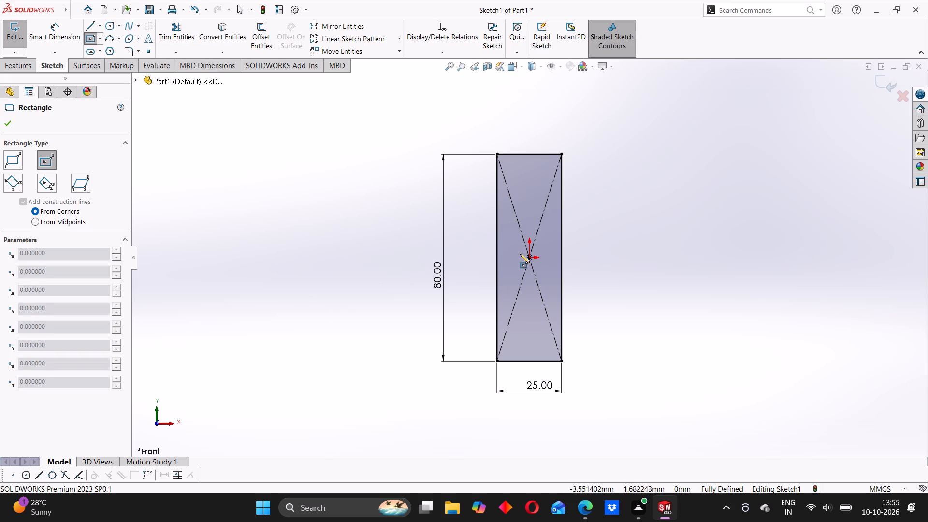
left_click_drag(521, 257, 516, 253)
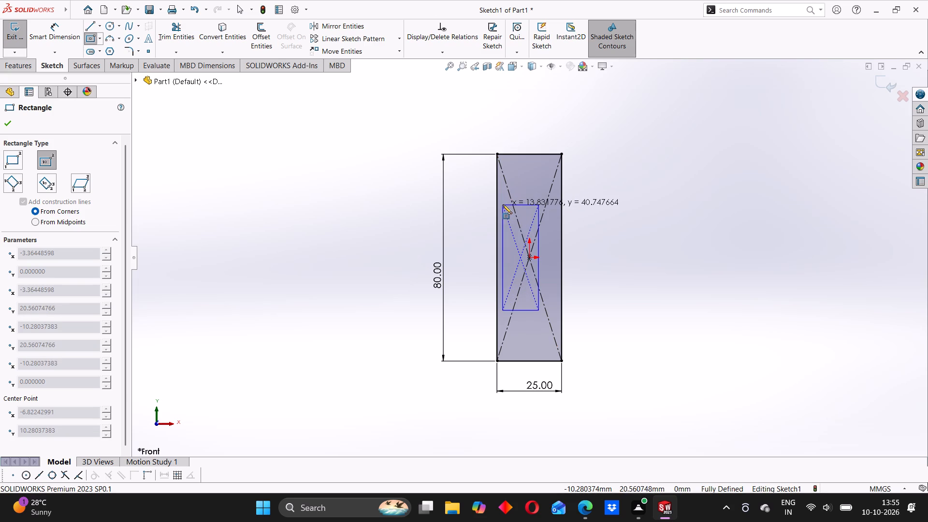
left_click(502, 204)
Dimension the distance between the left edges of the inner and outer rectangles to 5 mm with Smart Dimension.
left_click(61, 30)
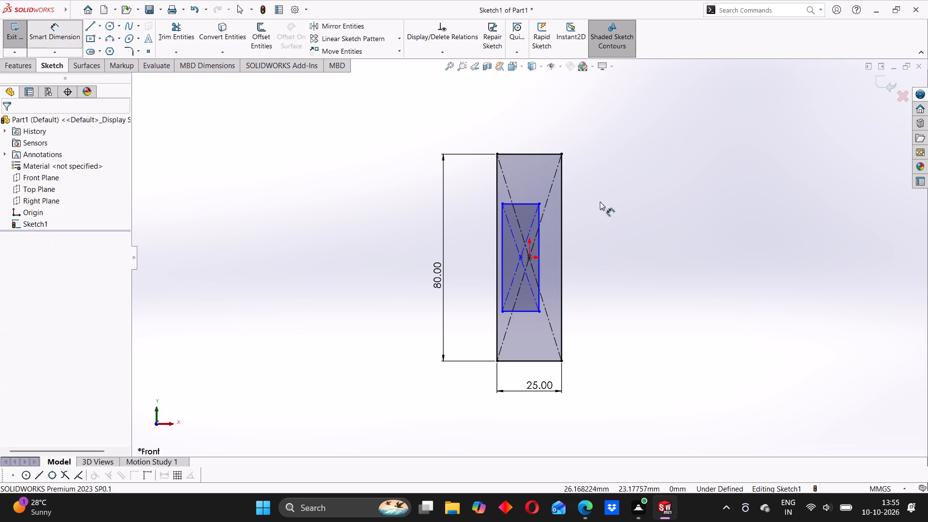
left_click(502, 218)
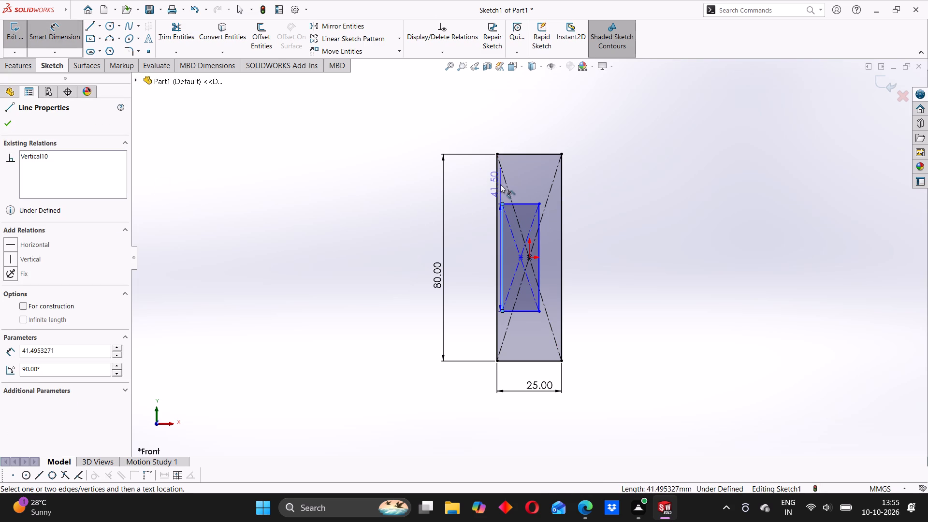
left_click(498, 182)
left_click(499, 128)
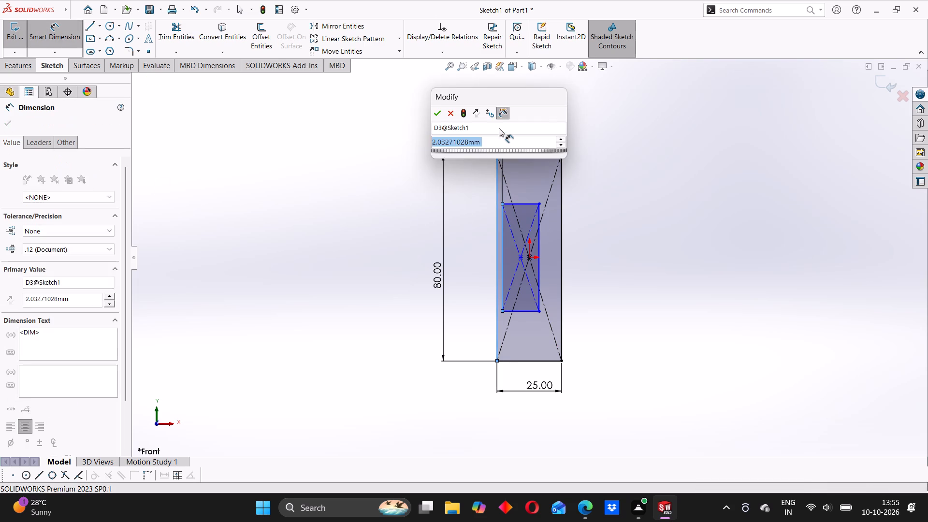
key("5")
key("Return")
left_click(346, 201)
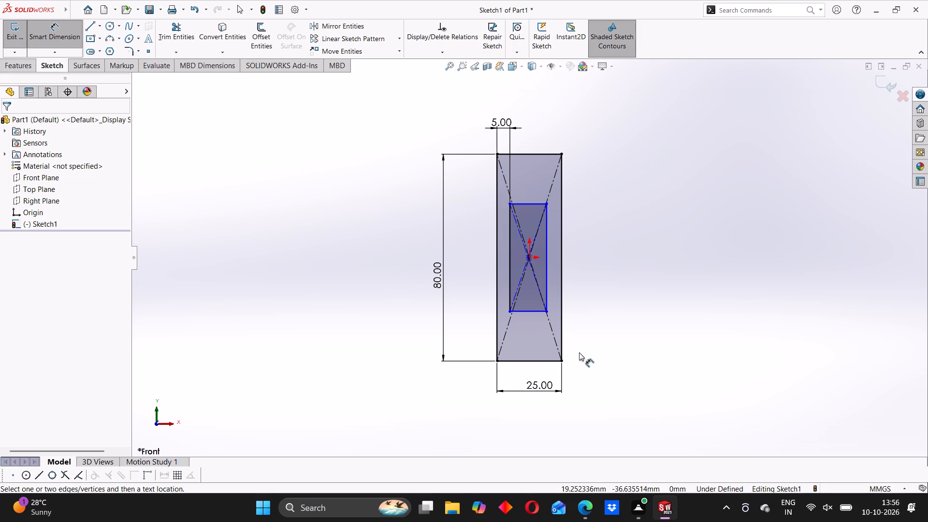
Dimension the inner rectangle's bottom edge to 10 mm.
left_click(520, 314)
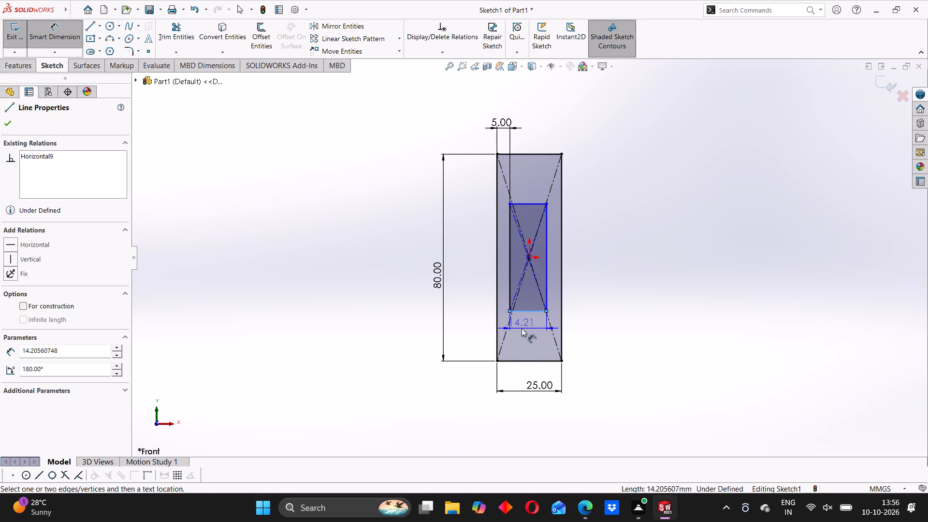
left_click(522, 328)
type("10")
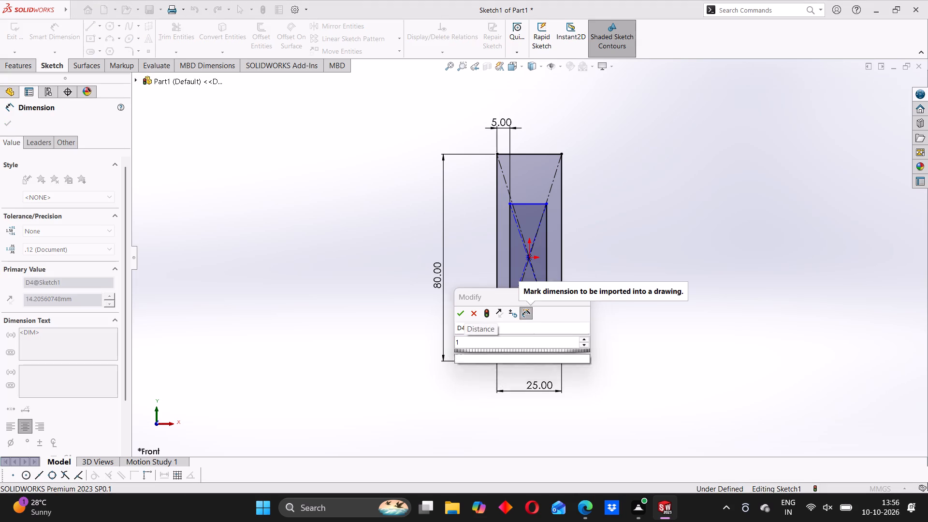
key("Return")
left_click(366, 237)
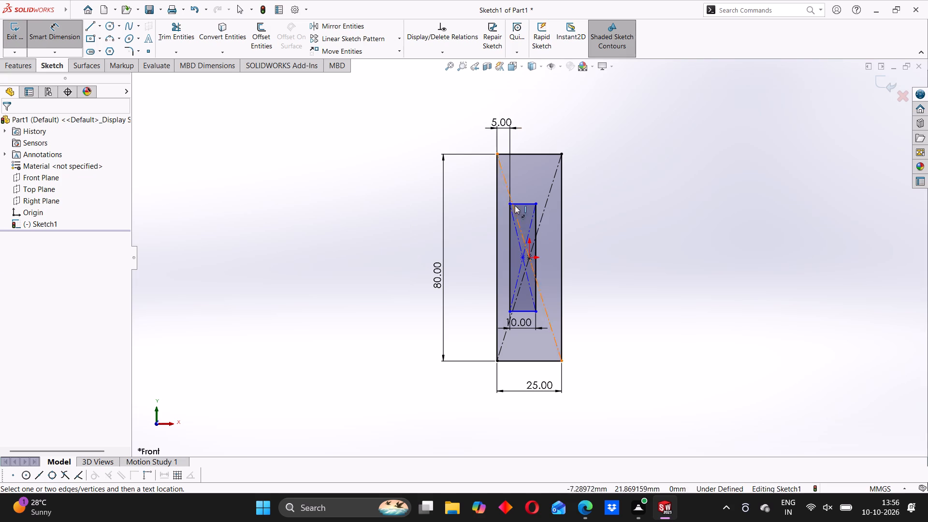
Dimension the inner rectangle's right vertical edge to 50 mm.
left_click(536, 217)
left_click(595, 240)
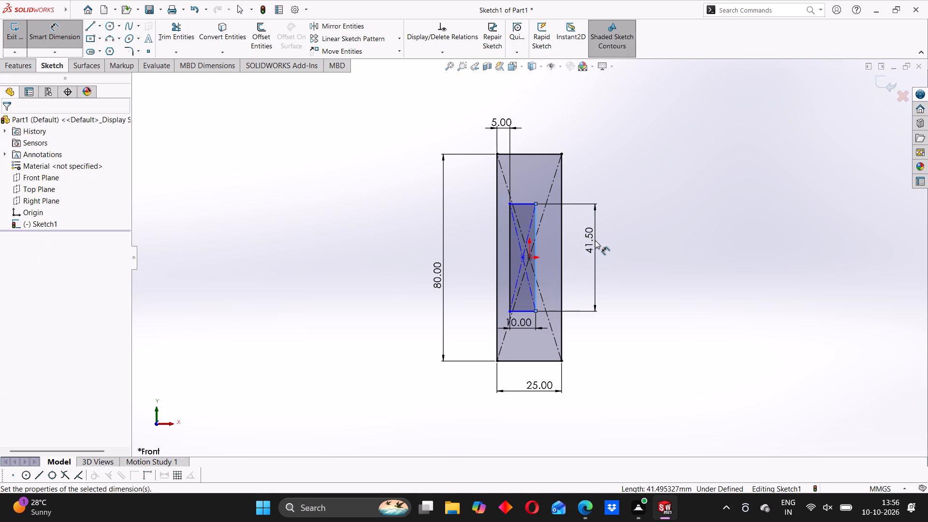
type("50")
key("Return")
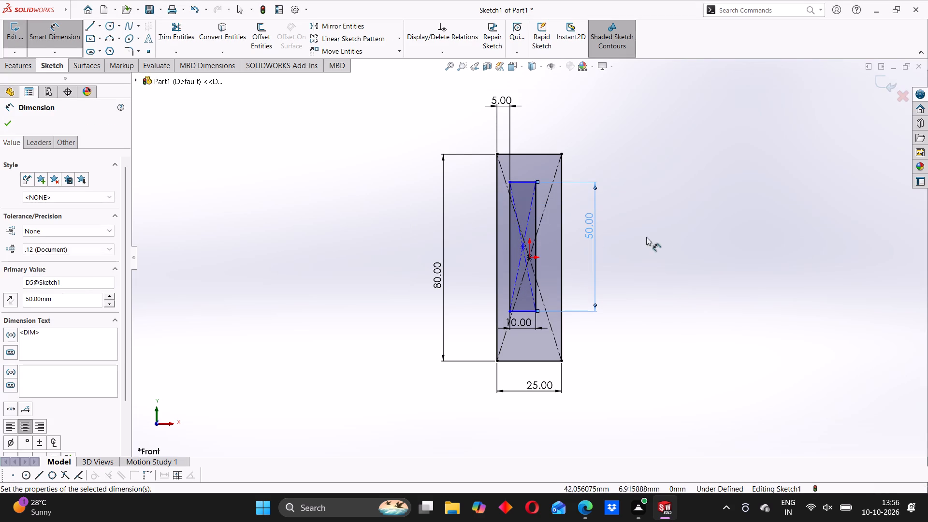
left_click(657, 235)
Dimension the distance from the origin to the inner rectangle's top edge to 25 mm.
left_click(528, 256)
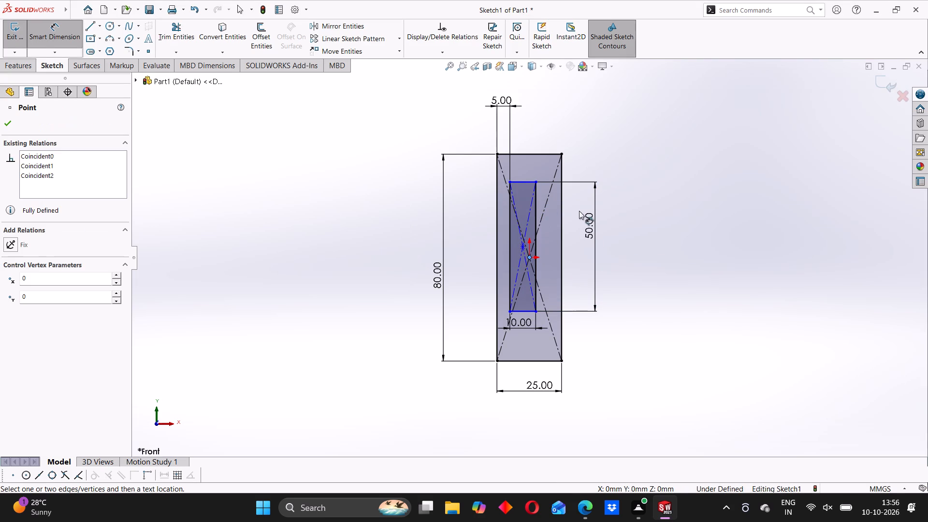
left_click(518, 182)
left_click(637, 203)
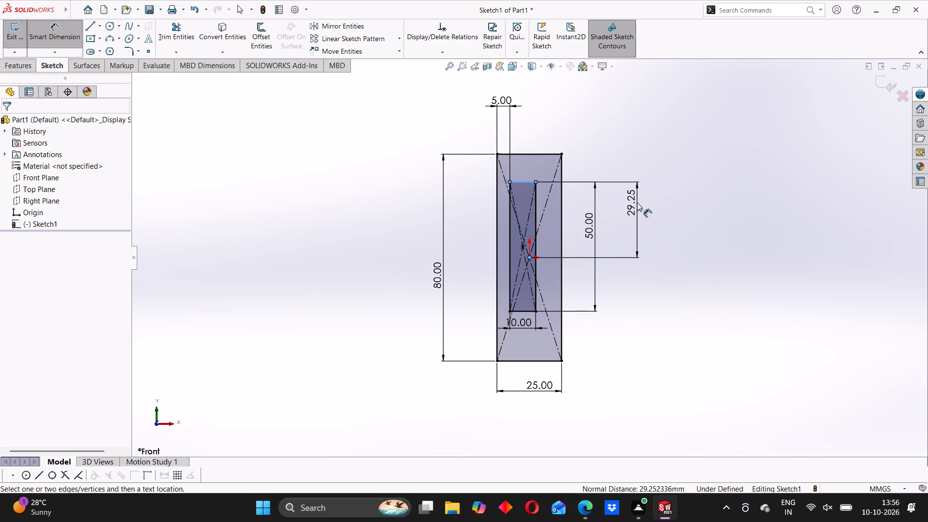
type("25")
key("Return")
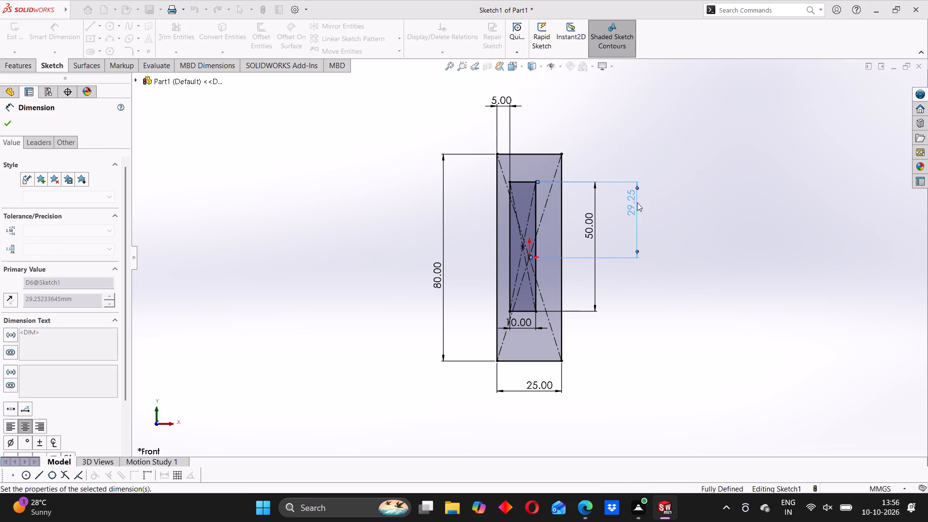
left_click(595, 150)
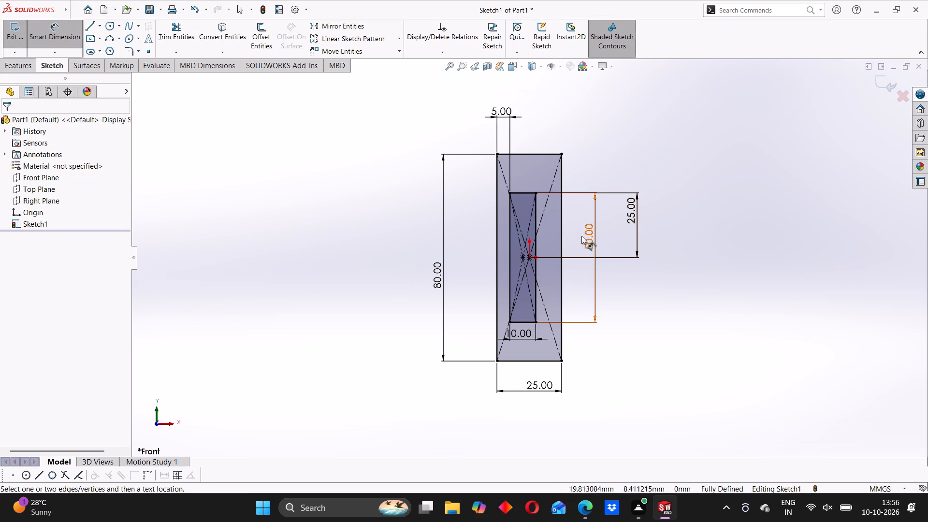
Reposition the inner rectangle's 50 mm height dimension to the left side of the profile, inside the 80 mm dimension.
left_click_drag(590, 237, 473, 242)
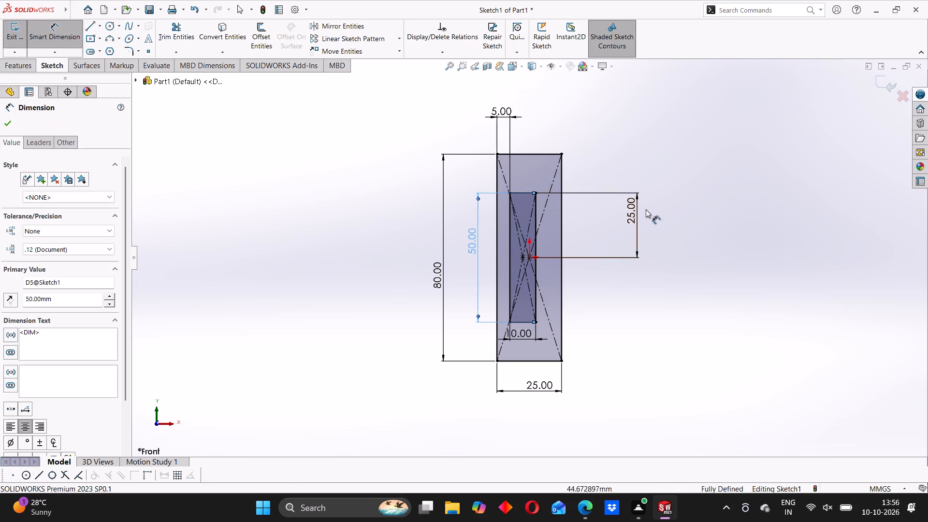
Reposition the inner rectangle's 25 mm origin dimension to the left side of the profile, inside the 50 mm dimension.
left_click_drag(635, 212, 490, 236)
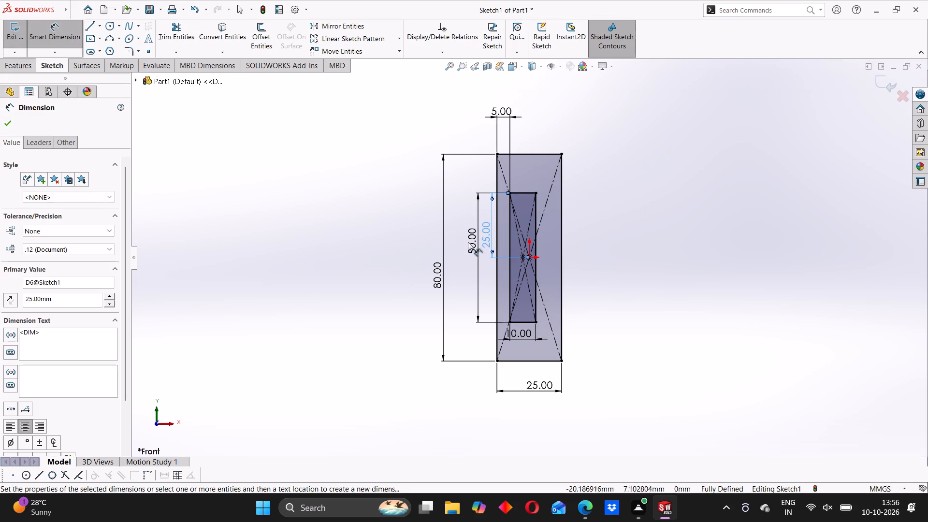
left_click(335, 253)
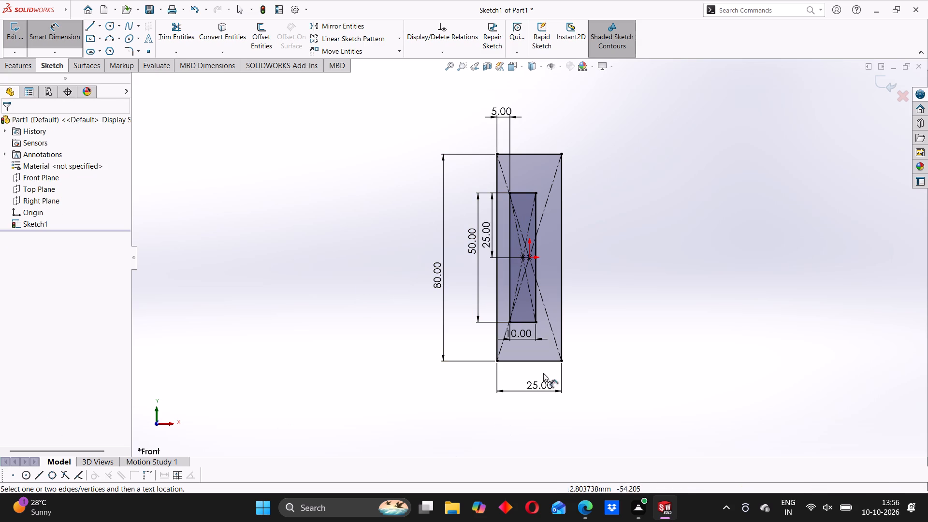
left_click(353, 234)
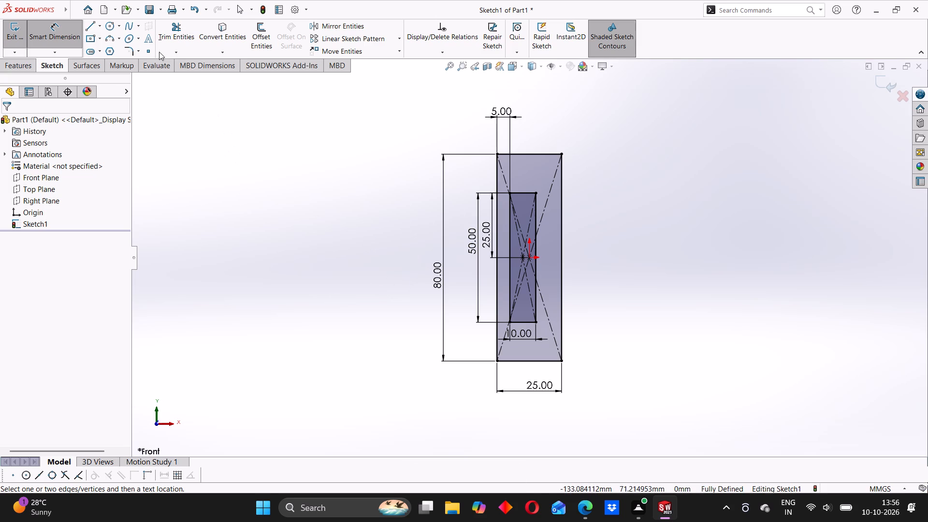
left_click(65, 33)
Sketch a five-line chain bulging right from the outer rectangle's top-right corner to its bottom-right corner, with end lines about 66 and 69 mm long.
left_click(93, 22)
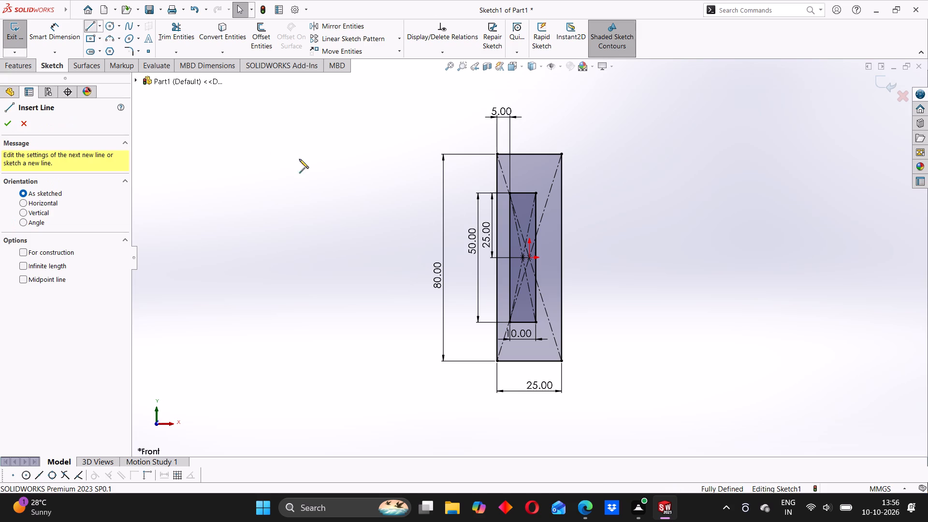
left_click(561, 152)
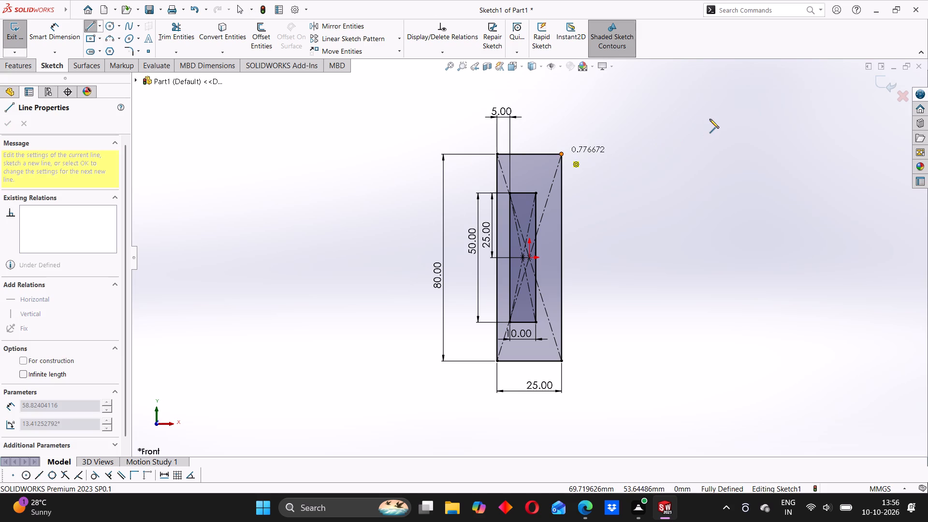
scroll(712, 93, "up", 2)
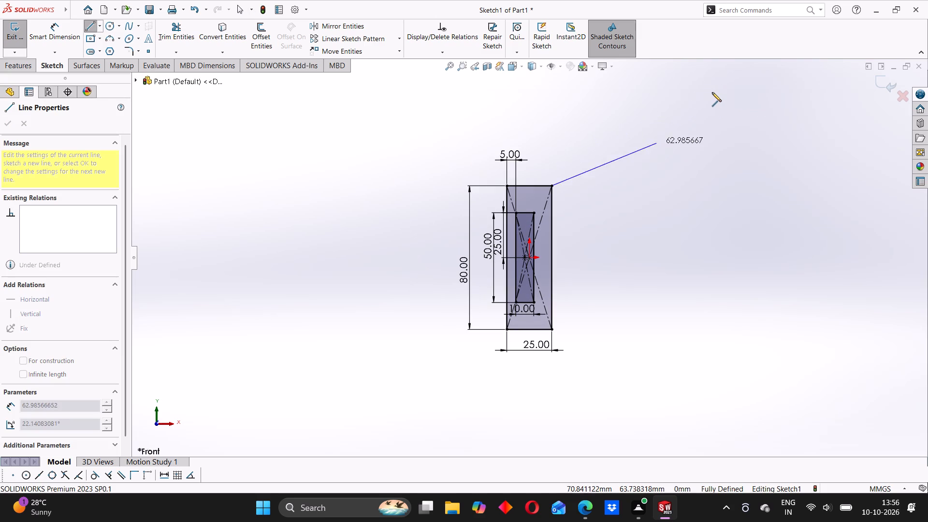
left_click(663, 142)
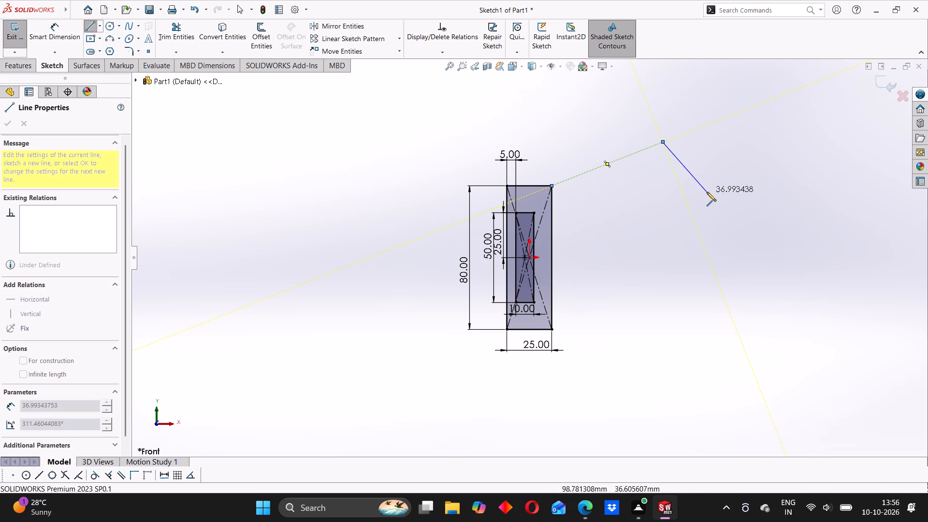
left_click(707, 192)
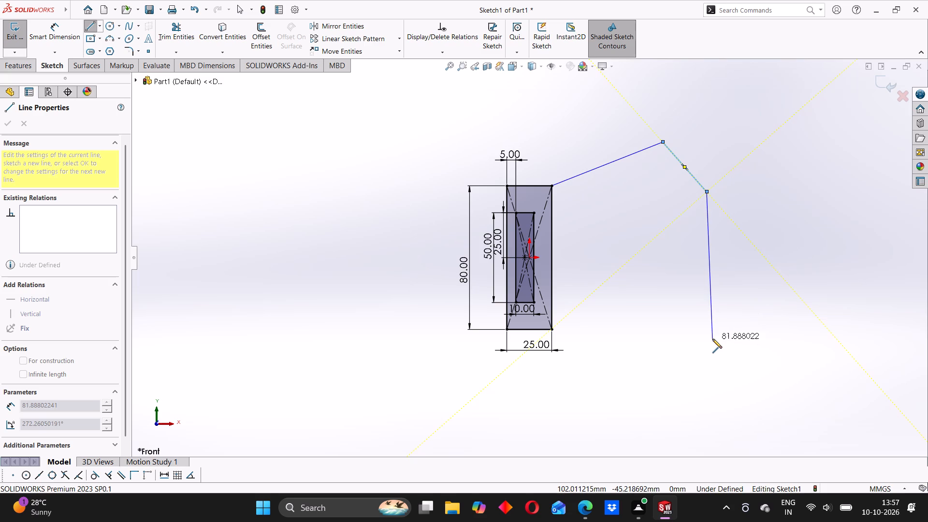
left_click(710, 344)
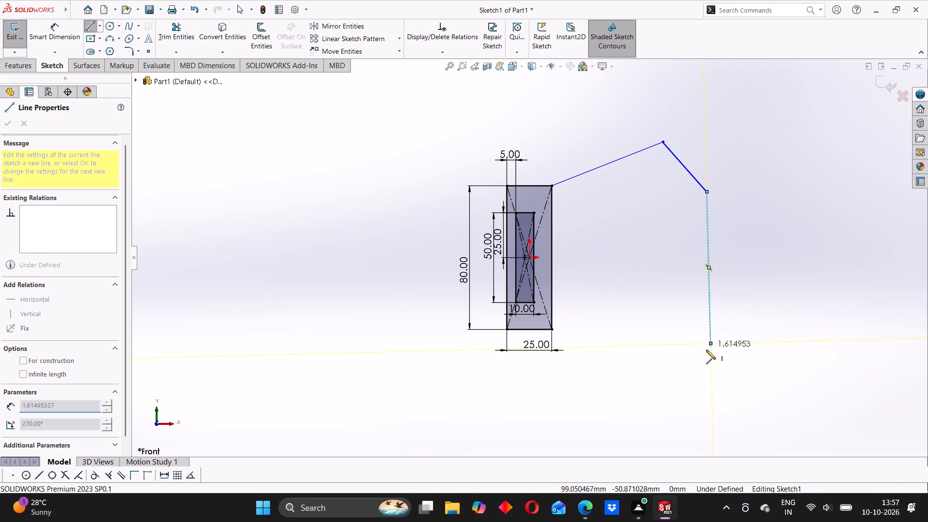
left_click(662, 387)
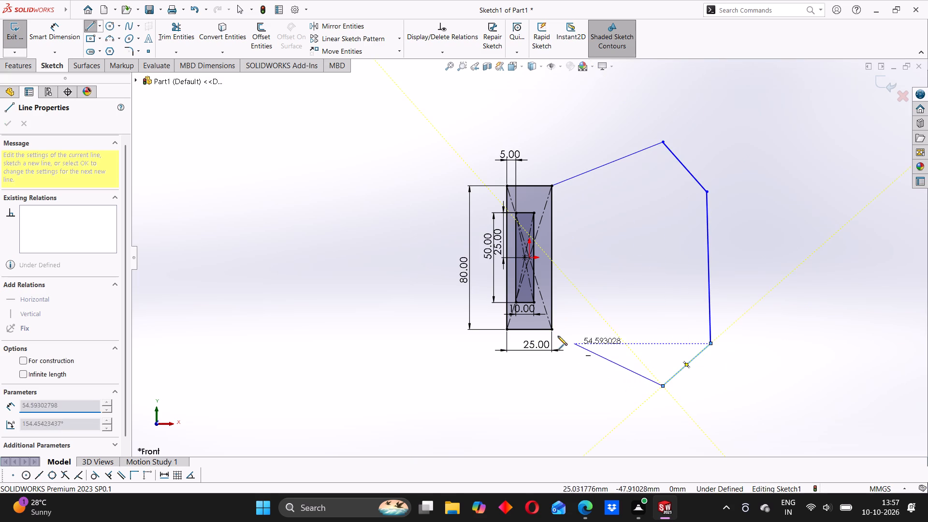
left_click(551, 332)
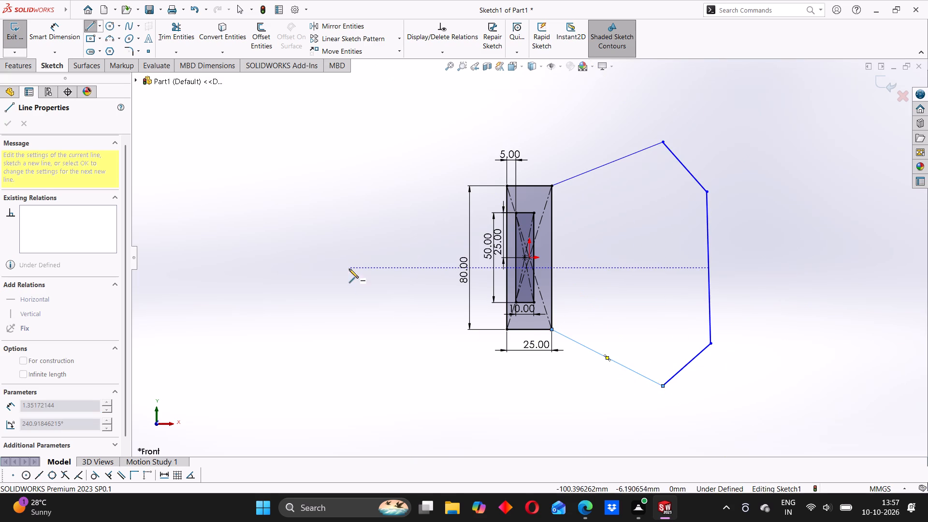
key("Escape")
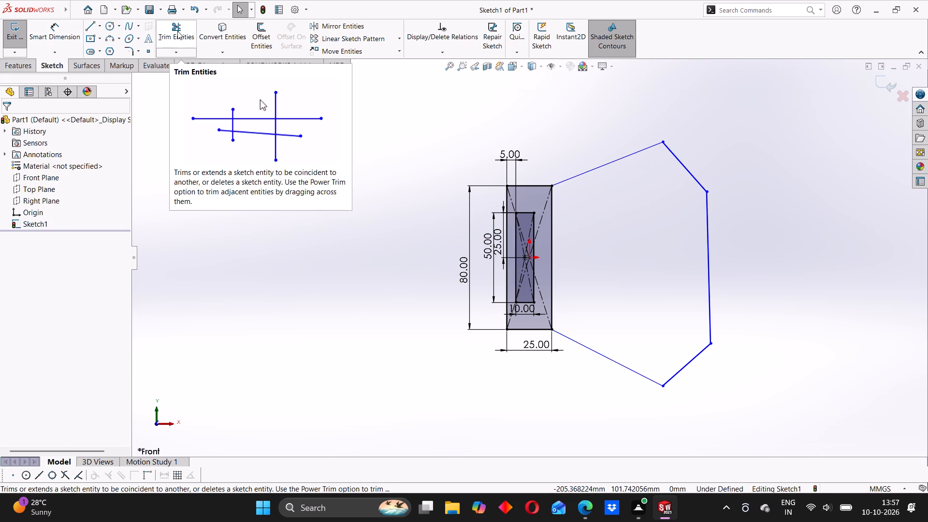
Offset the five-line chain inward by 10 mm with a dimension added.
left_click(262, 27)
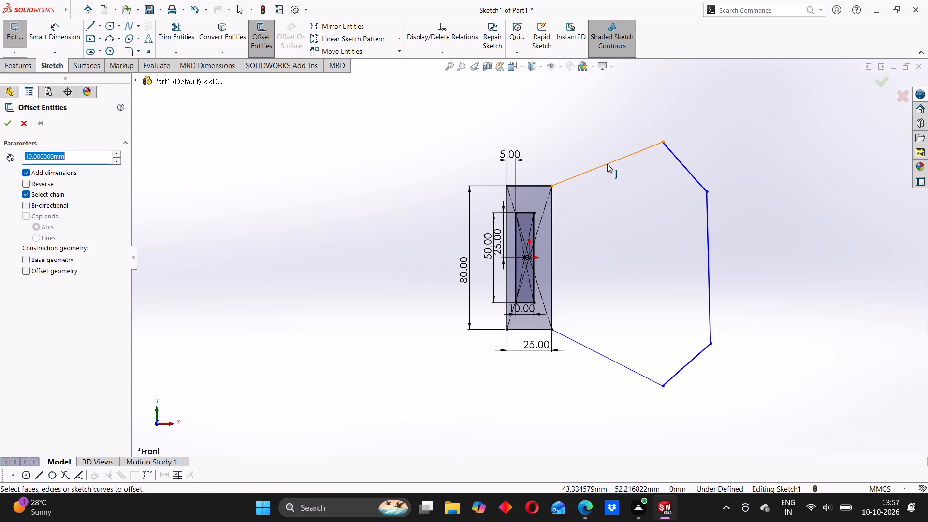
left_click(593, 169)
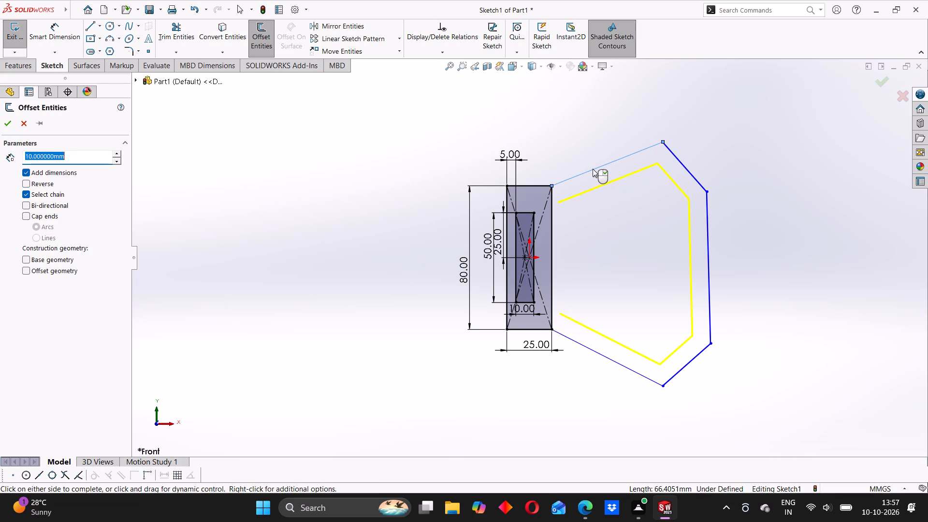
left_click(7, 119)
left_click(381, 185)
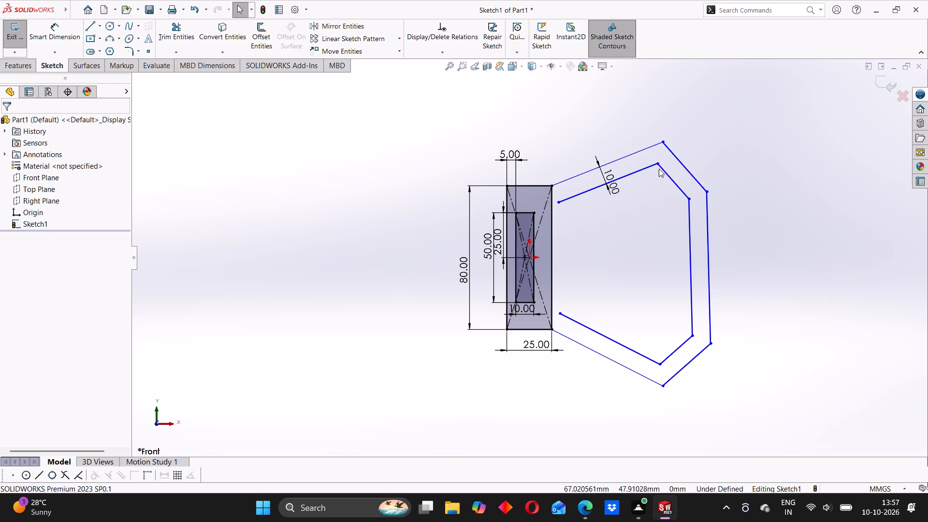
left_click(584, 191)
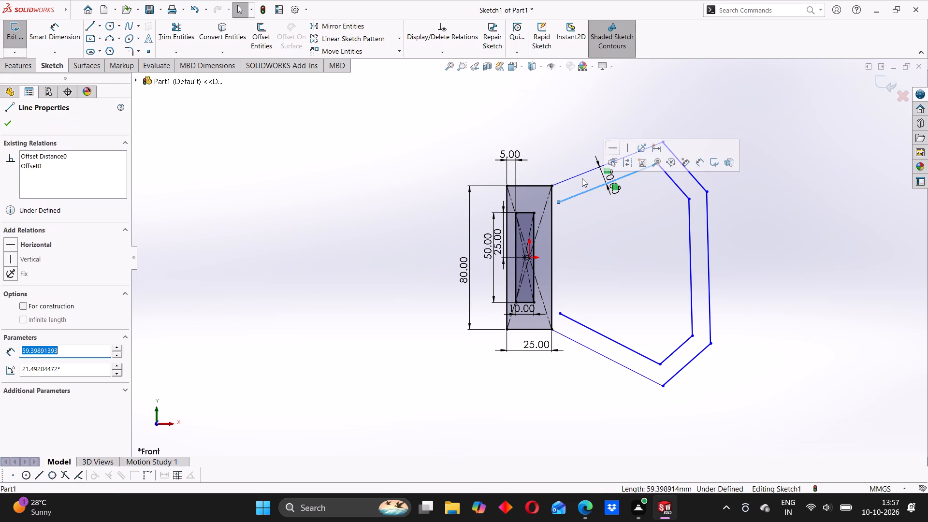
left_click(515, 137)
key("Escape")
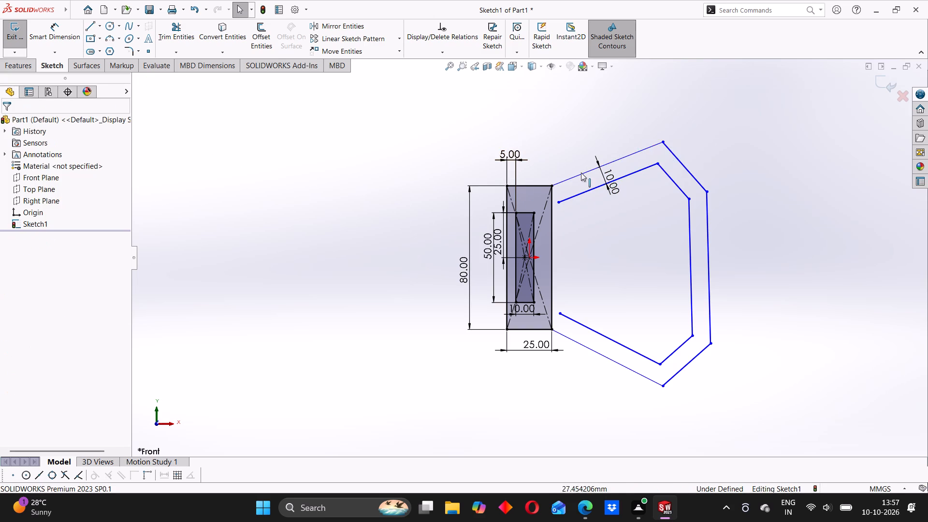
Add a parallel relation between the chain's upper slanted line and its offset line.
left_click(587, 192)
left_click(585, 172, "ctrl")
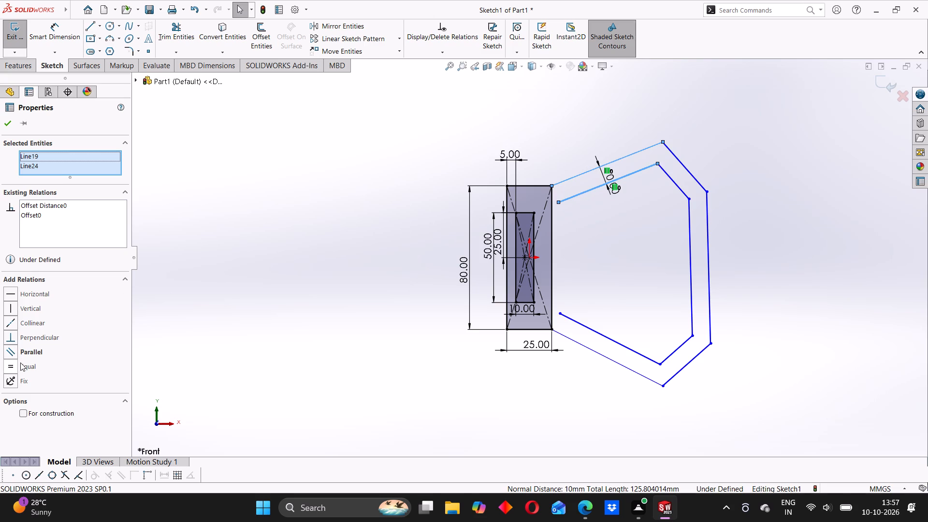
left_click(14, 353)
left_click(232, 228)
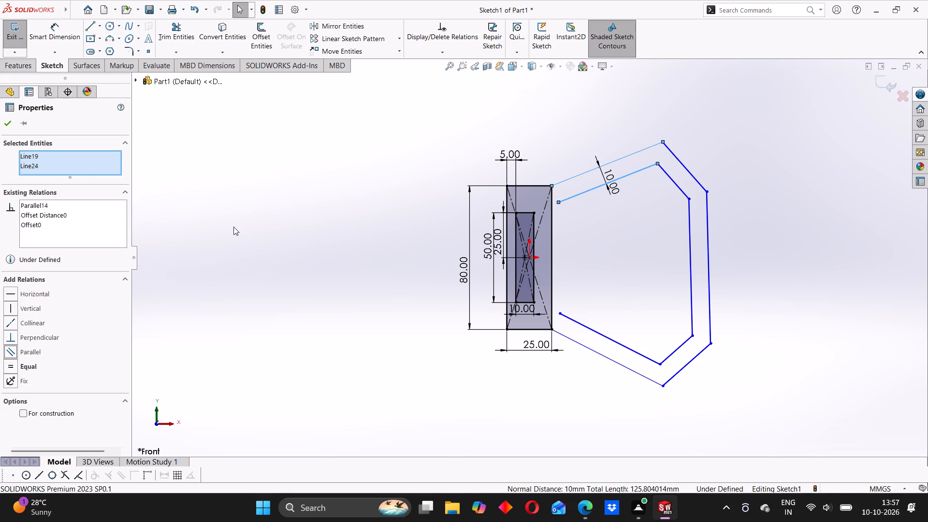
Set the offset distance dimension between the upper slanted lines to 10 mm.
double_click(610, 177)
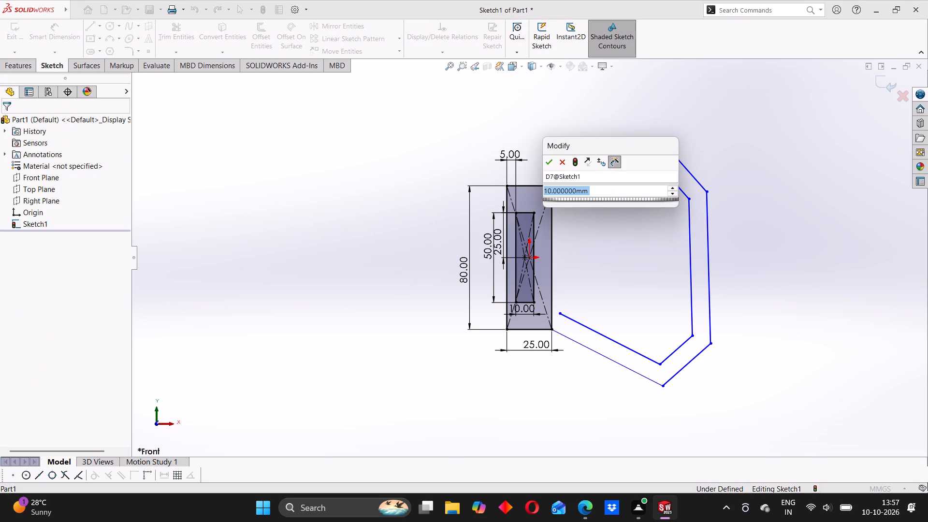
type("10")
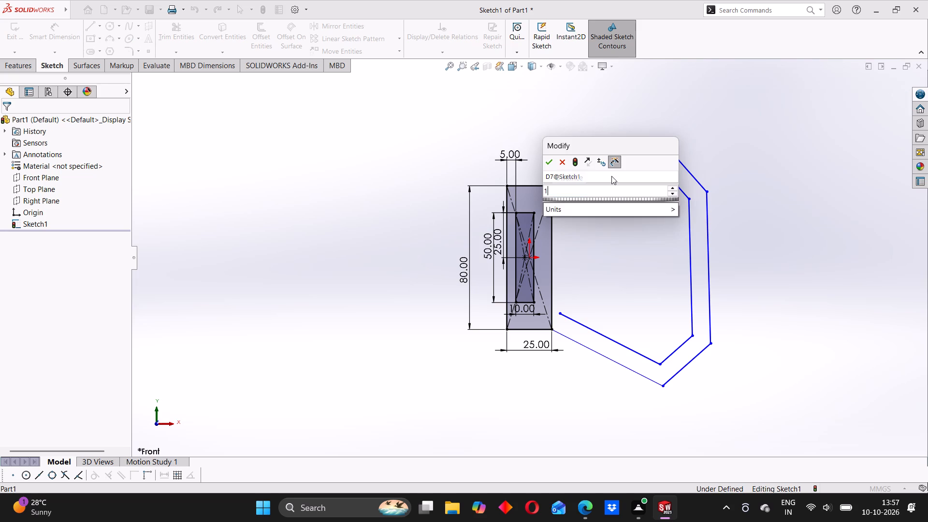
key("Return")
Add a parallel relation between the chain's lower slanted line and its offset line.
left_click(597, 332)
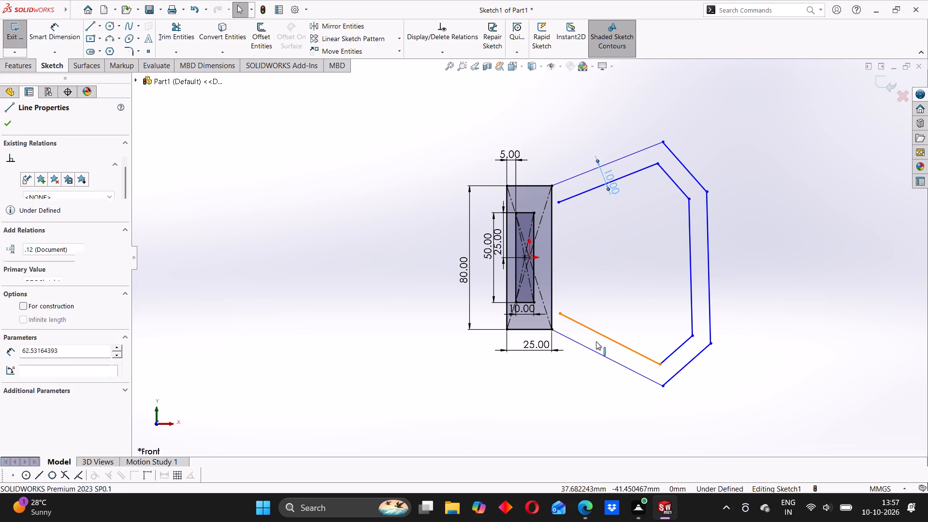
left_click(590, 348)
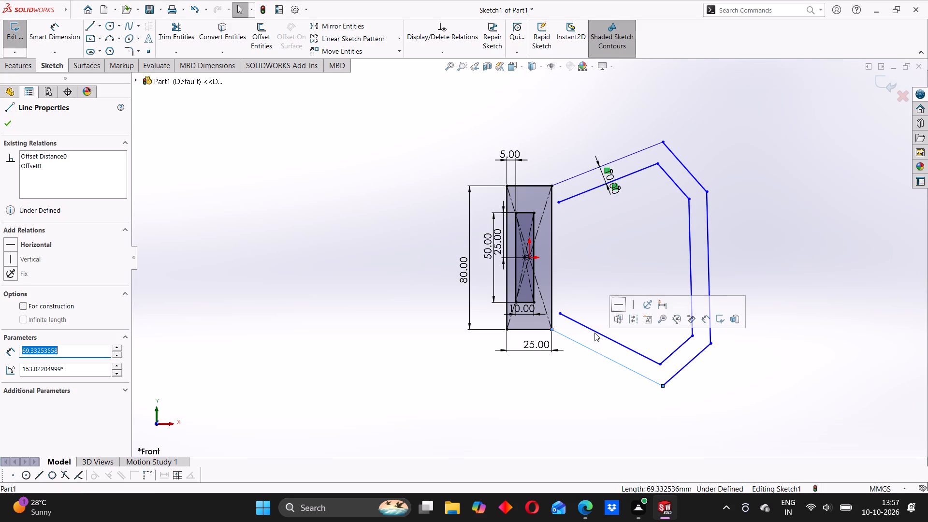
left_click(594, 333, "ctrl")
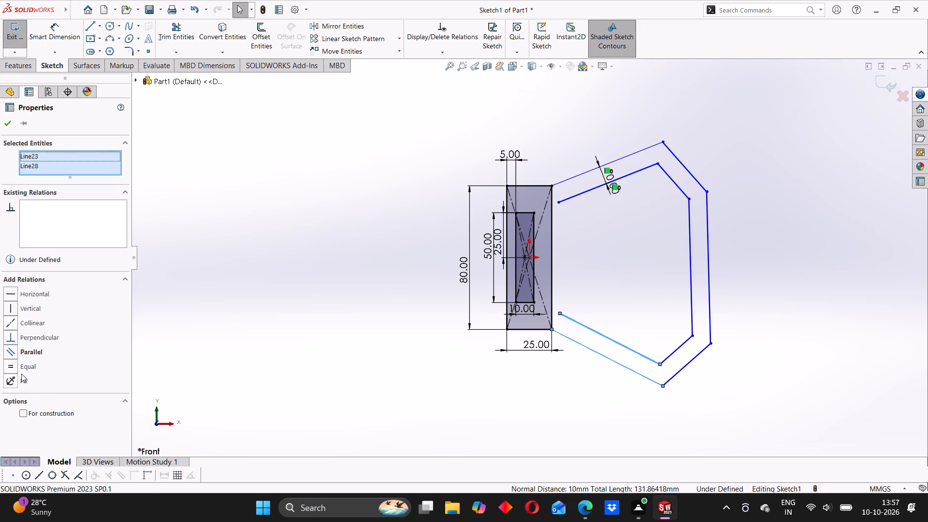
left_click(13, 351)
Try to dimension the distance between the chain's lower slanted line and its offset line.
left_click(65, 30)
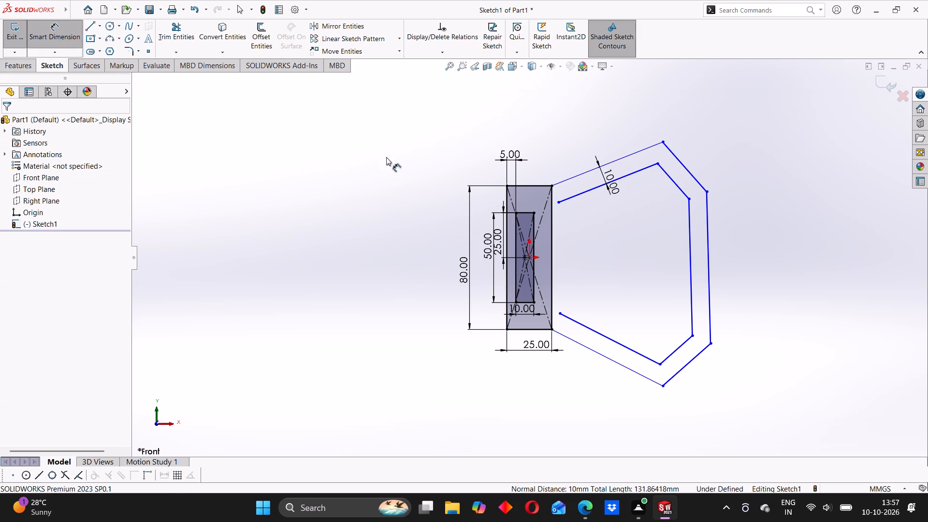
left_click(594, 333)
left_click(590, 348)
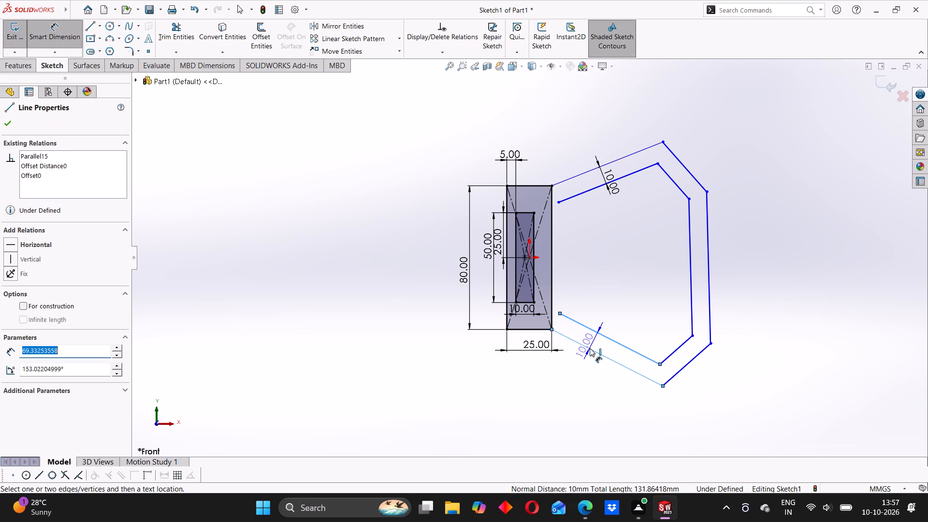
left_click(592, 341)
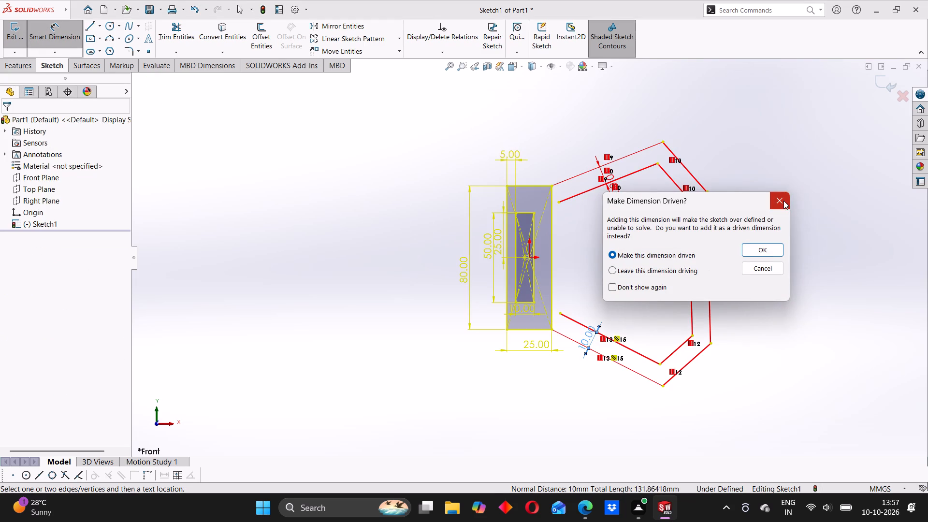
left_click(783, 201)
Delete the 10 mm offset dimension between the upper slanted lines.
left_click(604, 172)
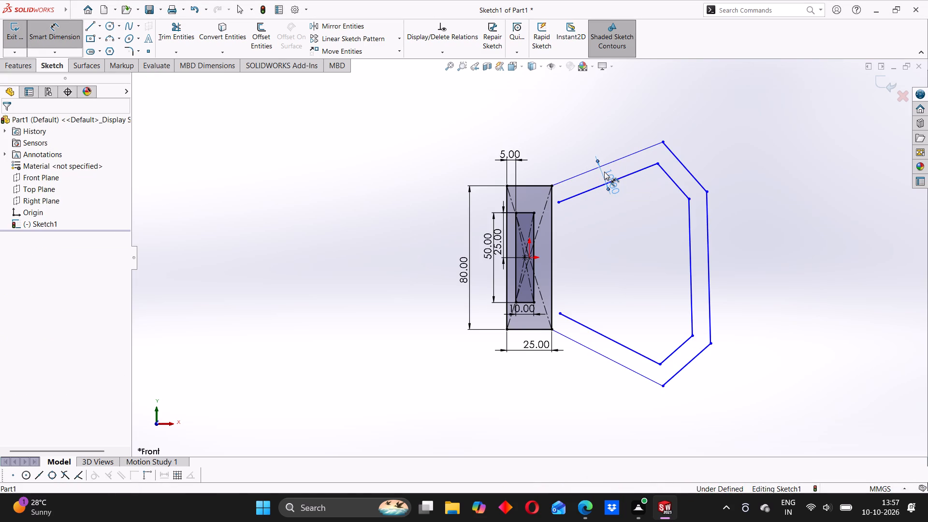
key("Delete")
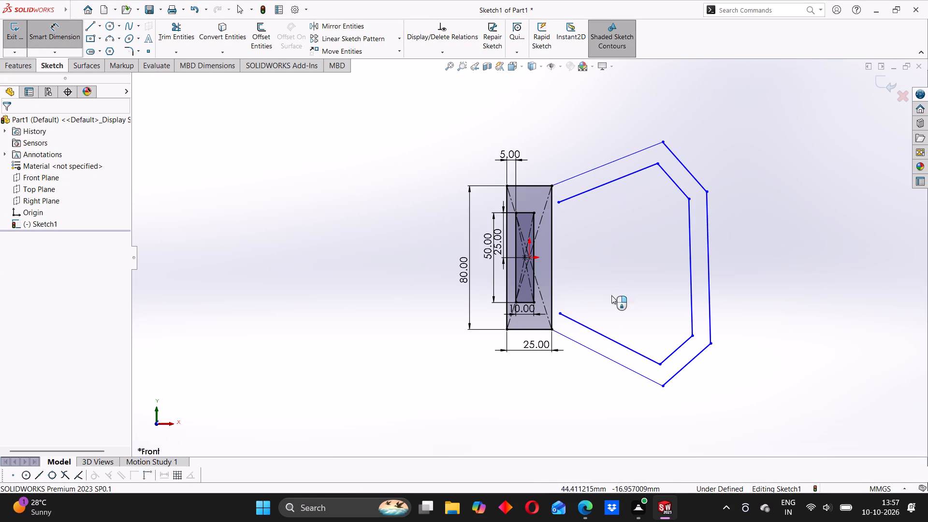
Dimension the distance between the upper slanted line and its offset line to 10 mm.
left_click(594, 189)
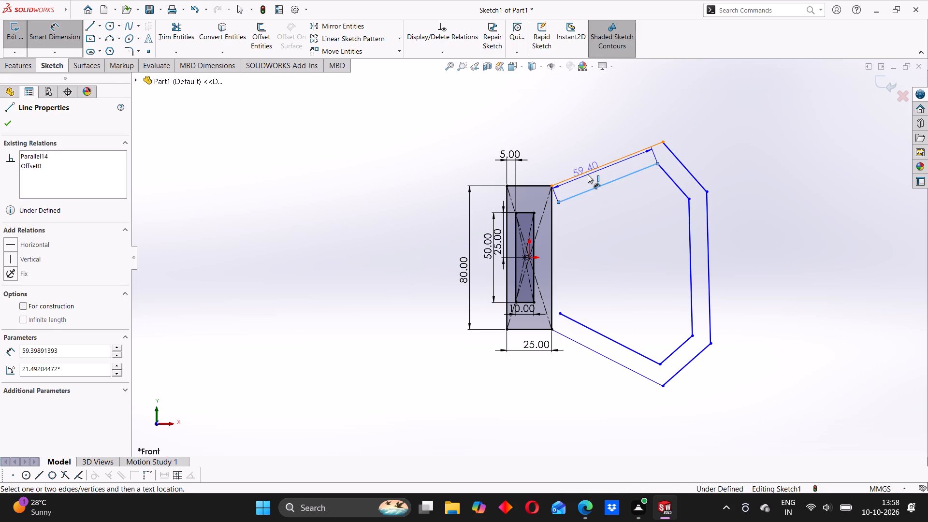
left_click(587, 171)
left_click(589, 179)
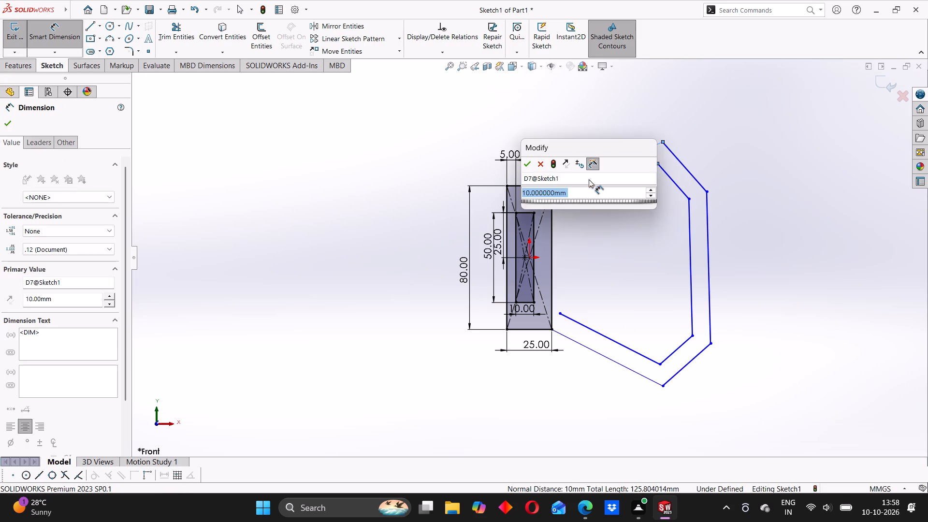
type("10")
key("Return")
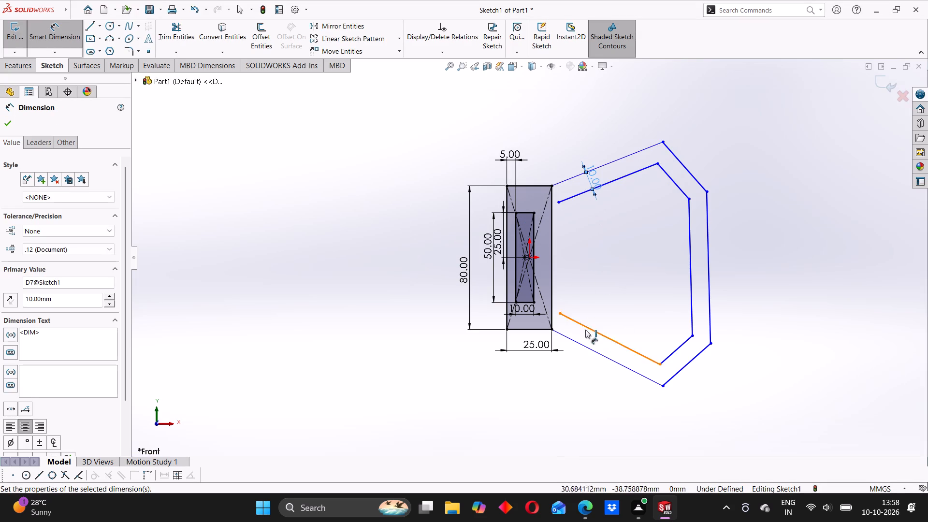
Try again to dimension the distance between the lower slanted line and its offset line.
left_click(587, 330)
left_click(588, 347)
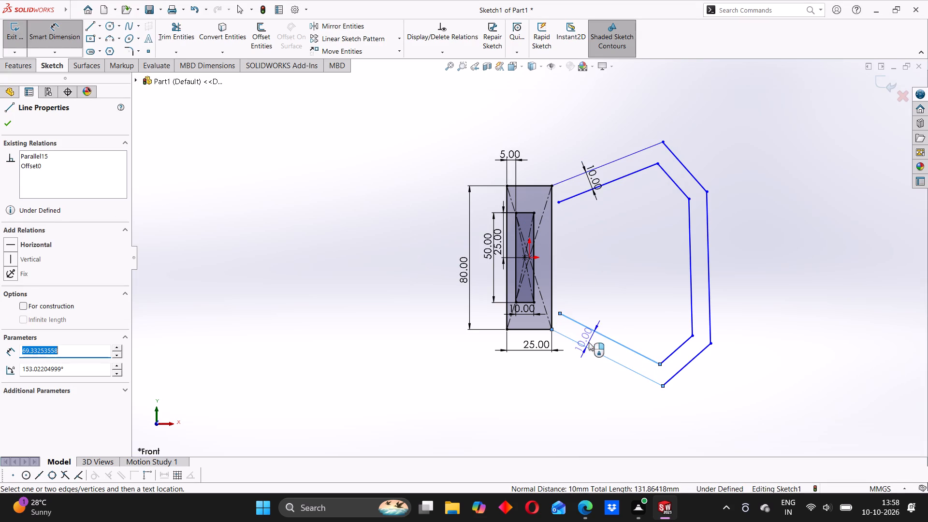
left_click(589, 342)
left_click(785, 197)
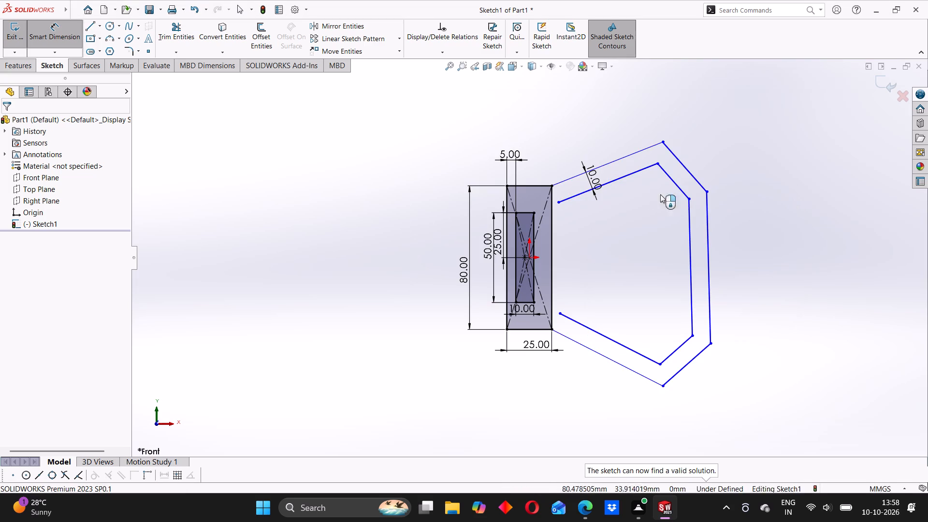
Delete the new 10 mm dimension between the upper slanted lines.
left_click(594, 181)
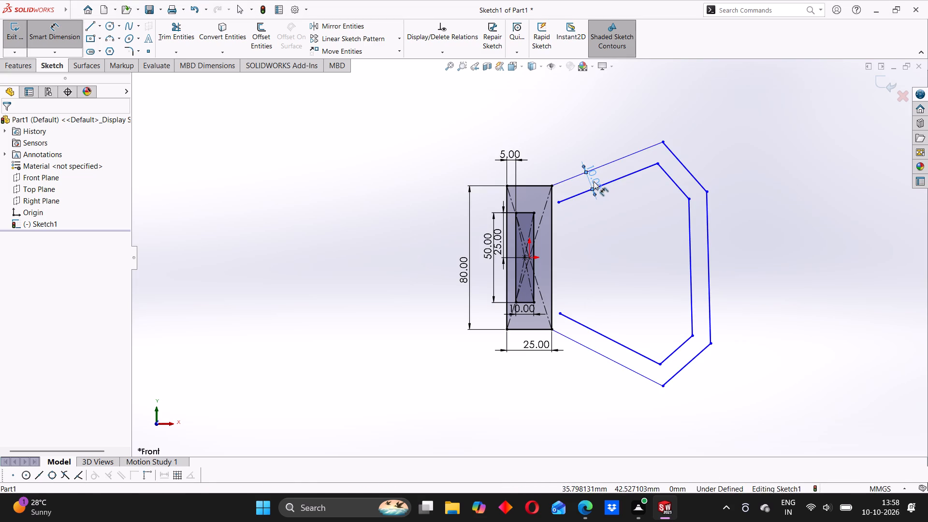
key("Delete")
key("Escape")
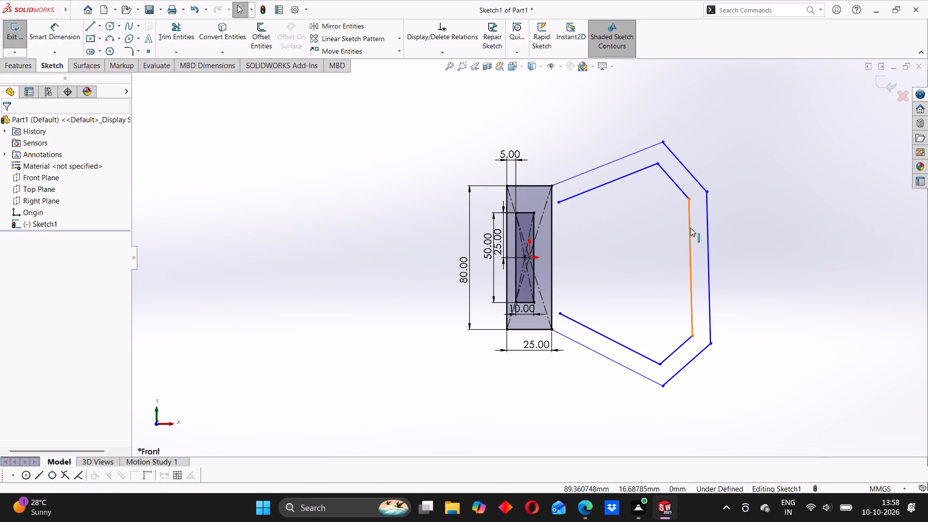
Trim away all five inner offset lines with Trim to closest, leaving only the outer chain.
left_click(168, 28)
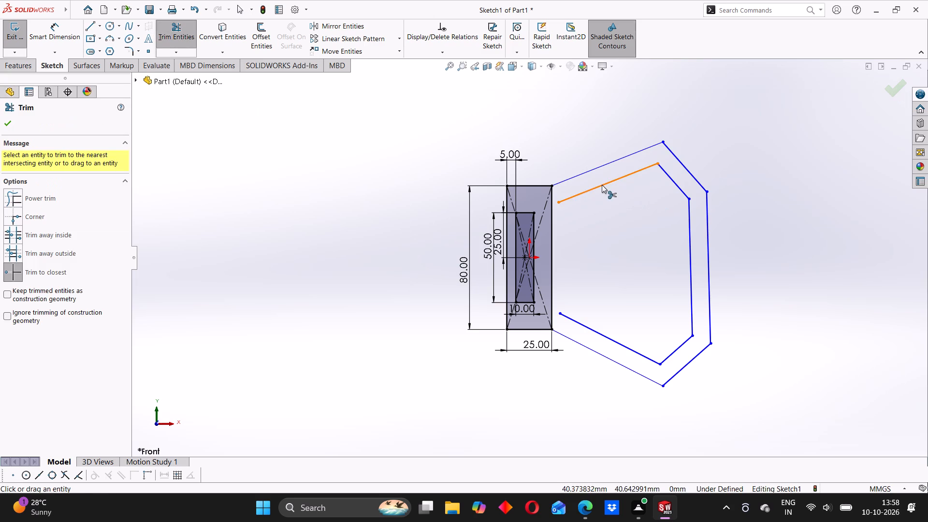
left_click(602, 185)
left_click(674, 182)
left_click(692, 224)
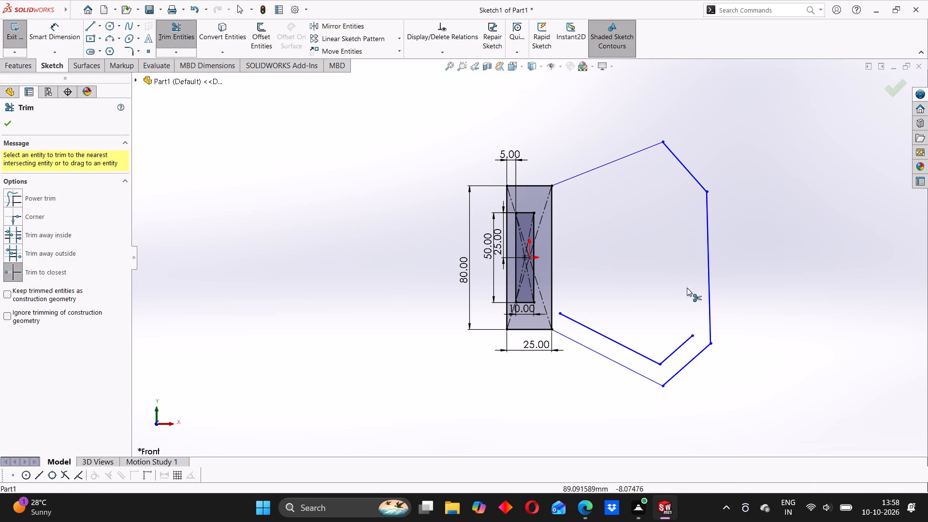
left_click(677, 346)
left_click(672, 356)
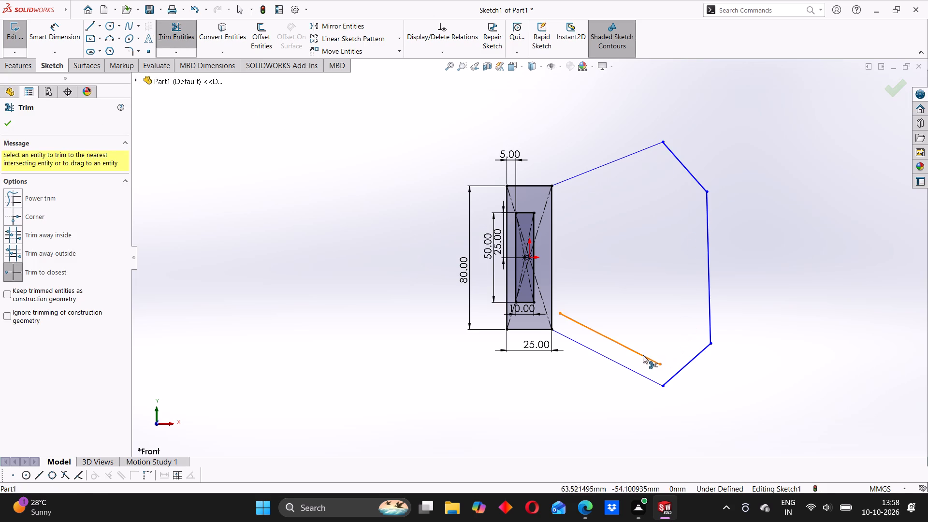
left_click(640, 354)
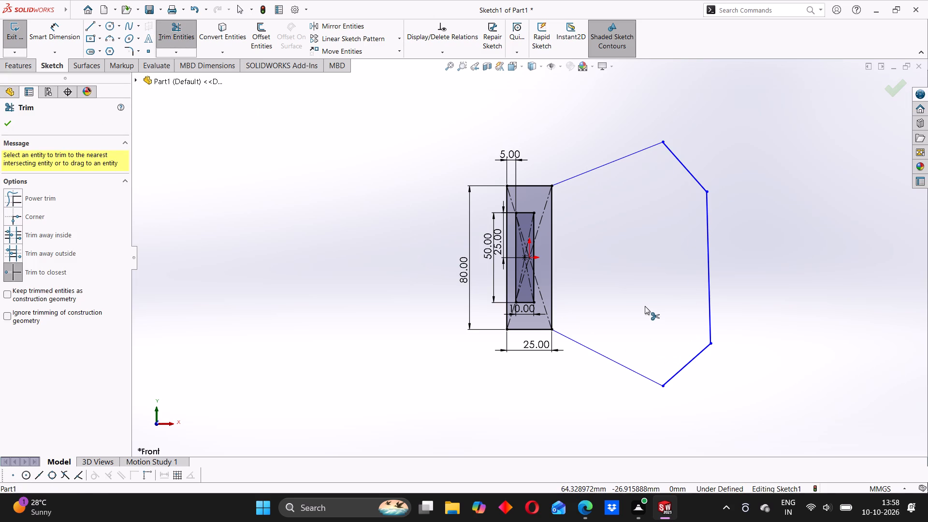
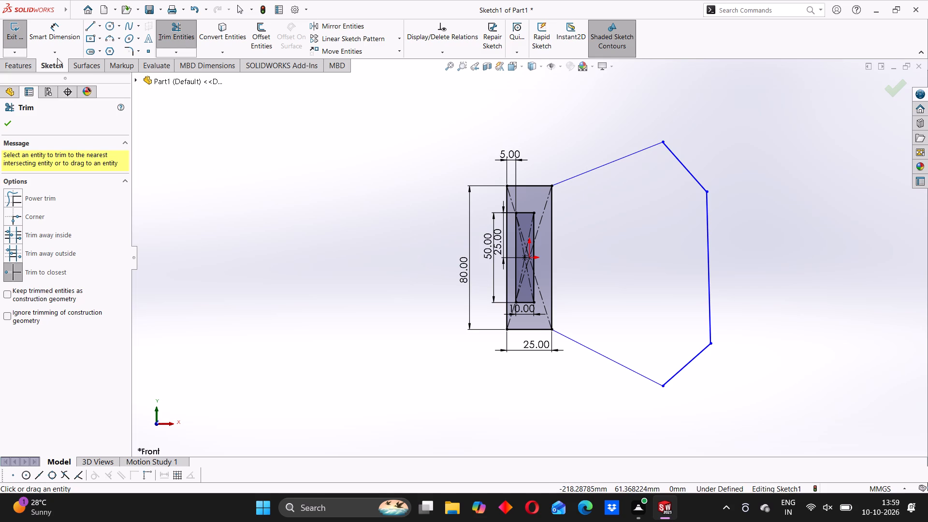
Sketch a closed six-line outline inside the outer chain, with lower slanted side about 59 mm, upper slanted side about 58 mm and far side about 74 mm.
left_click(255, 181)
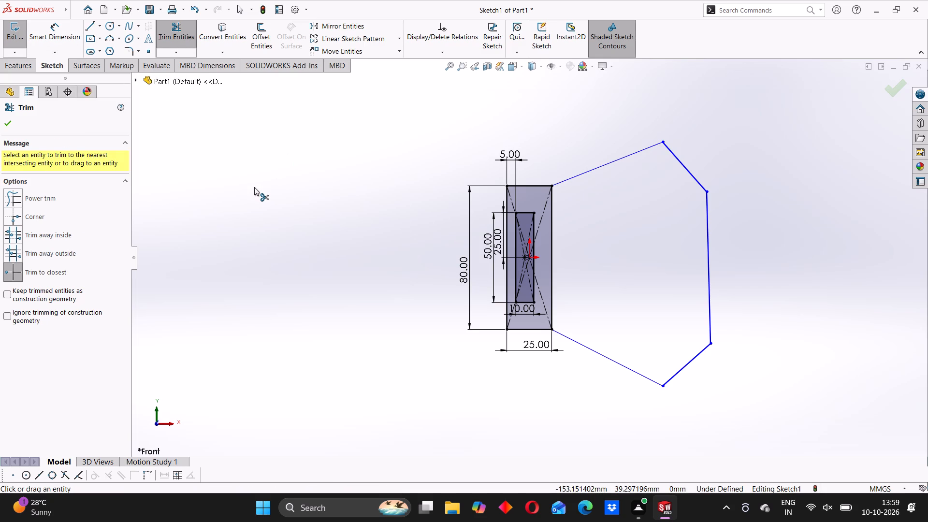
left_click(92, 26)
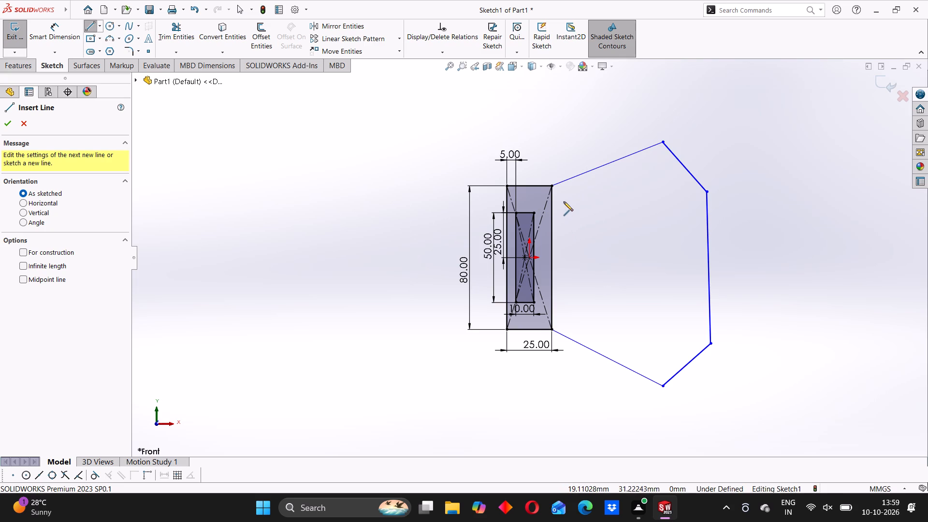
left_click(564, 202)
left_click(566, 319)
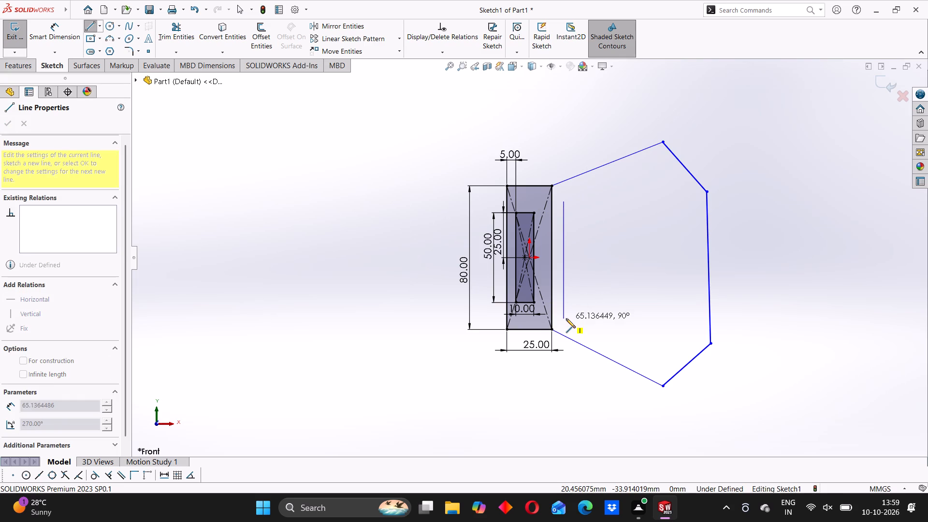
left_click(658, 368)
left_click(698, 334)
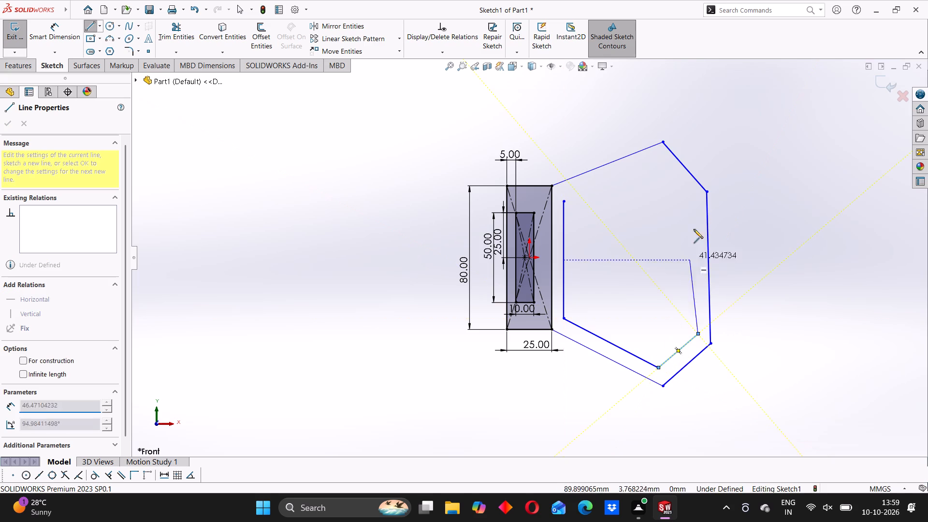
left_click(694, 200)
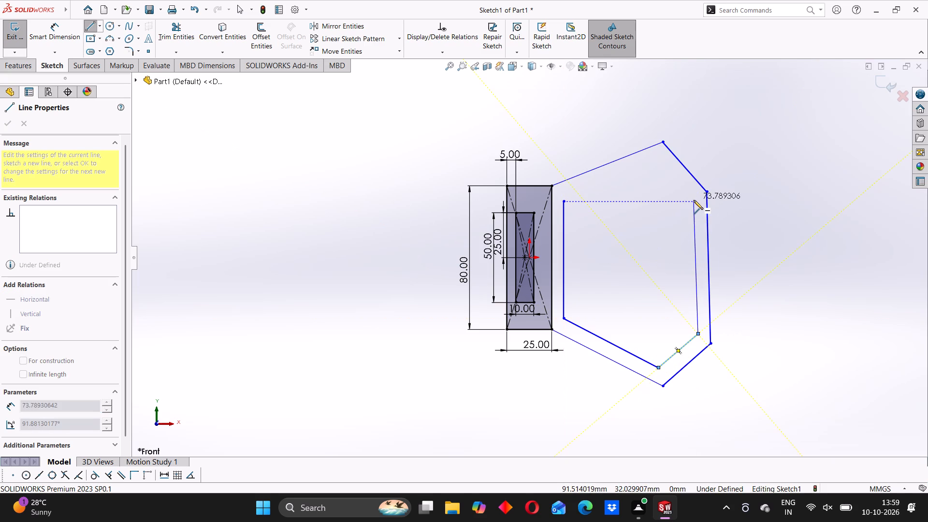
left_click(658, 161)
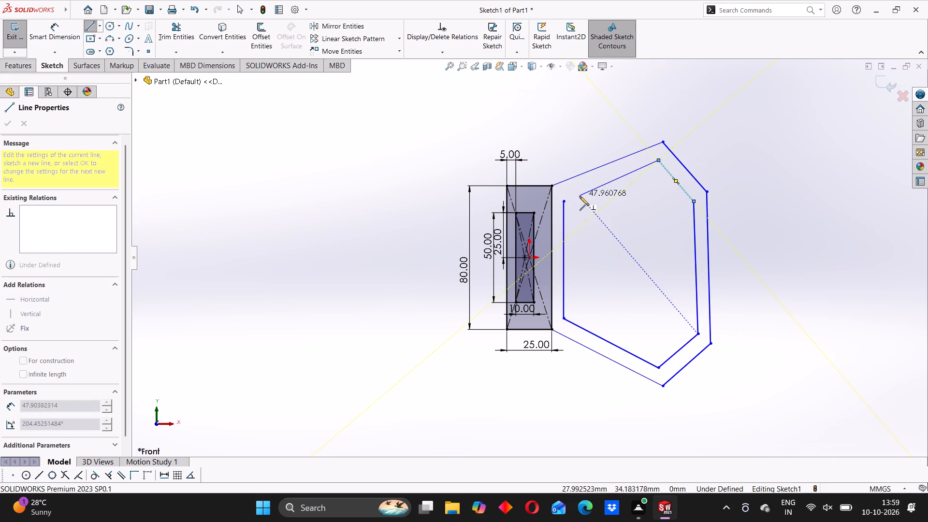
left_click(566, 203)
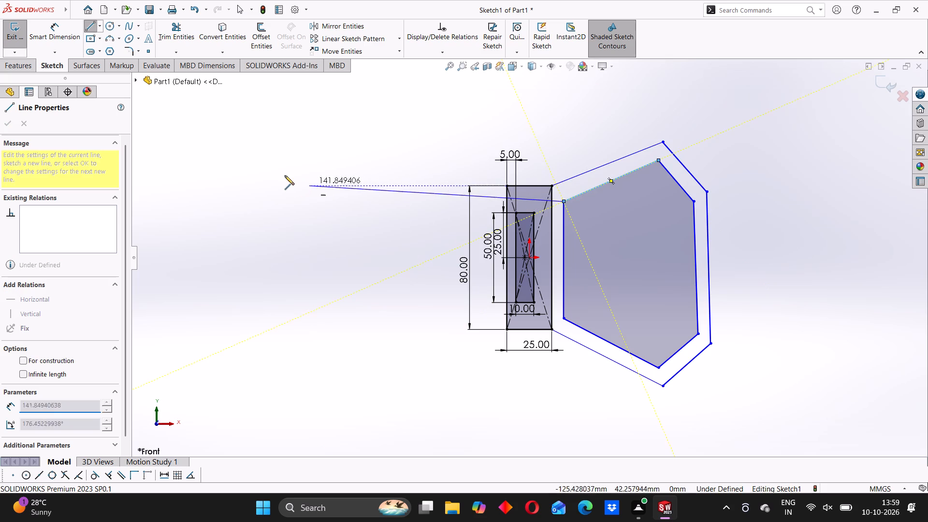
key("Escape")
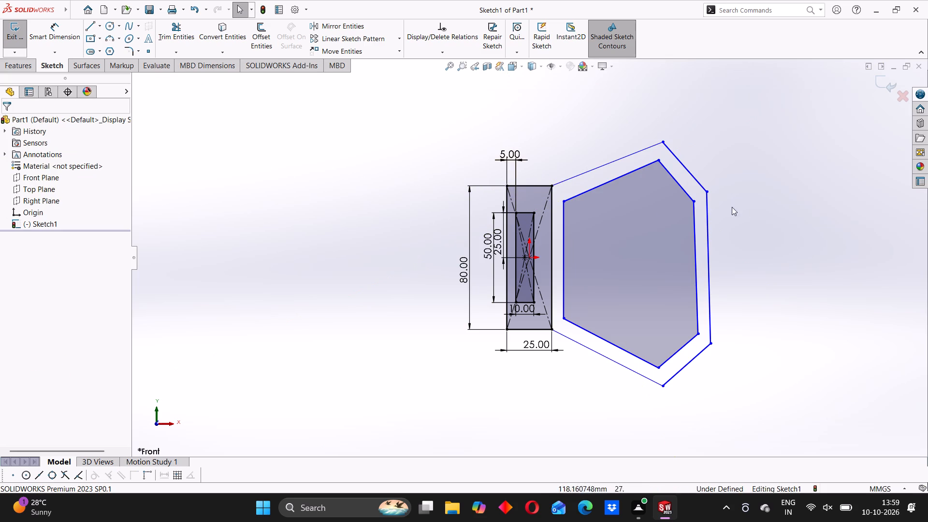
Make the upper slanted line of the inner outline parallel to the outer chain's upper slanted line.
left_click(593, 188)
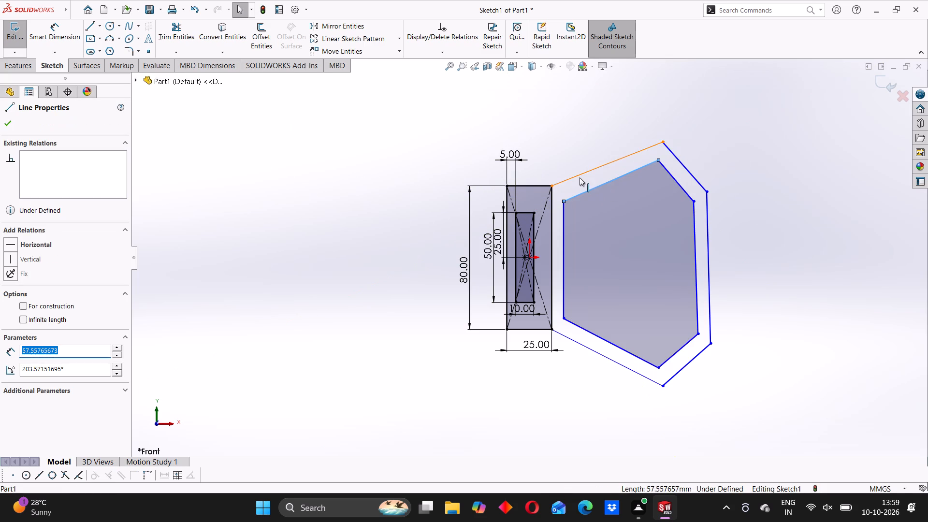
left_click(582, 174, "ctrl")
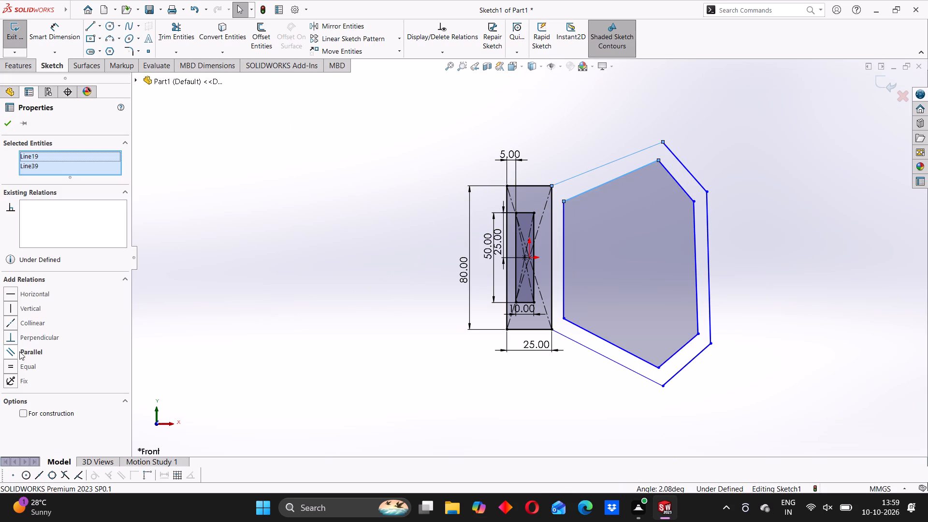
left_click(19, 351)
left_click(14, 124)
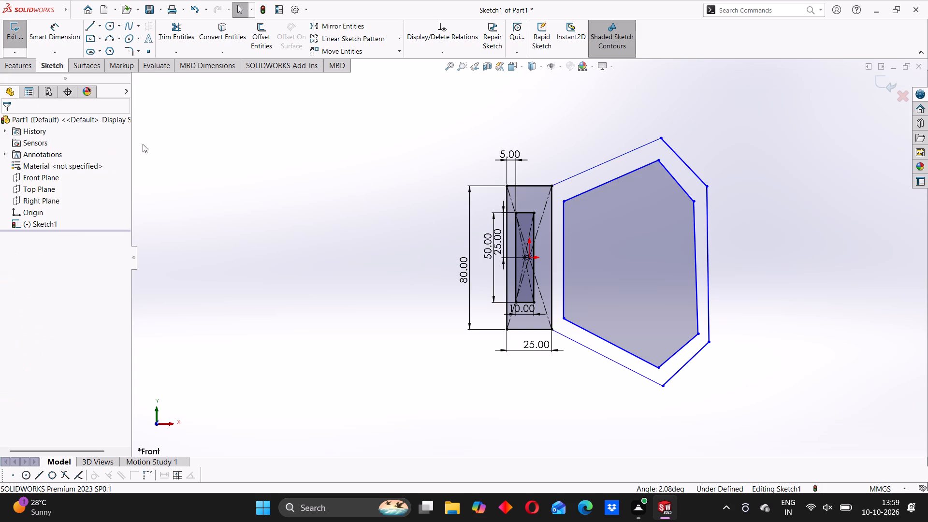
Dimension the distance between the upper slanted inner and outer lines to 10 mm.
left_click(56, 31)
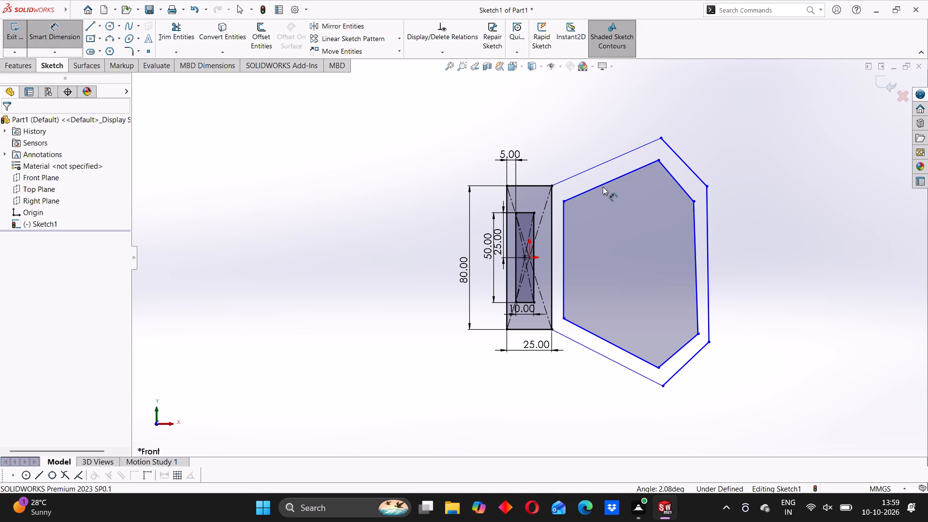
left_click(600, 182)
left_click(600, 185)
left_click(593, 168)
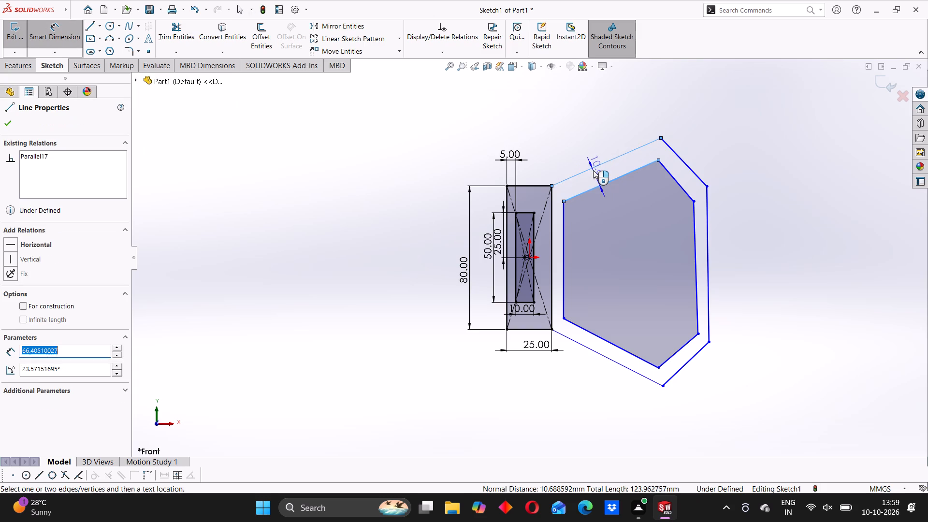
left_click(593, 170)
type("10")
key("Return")
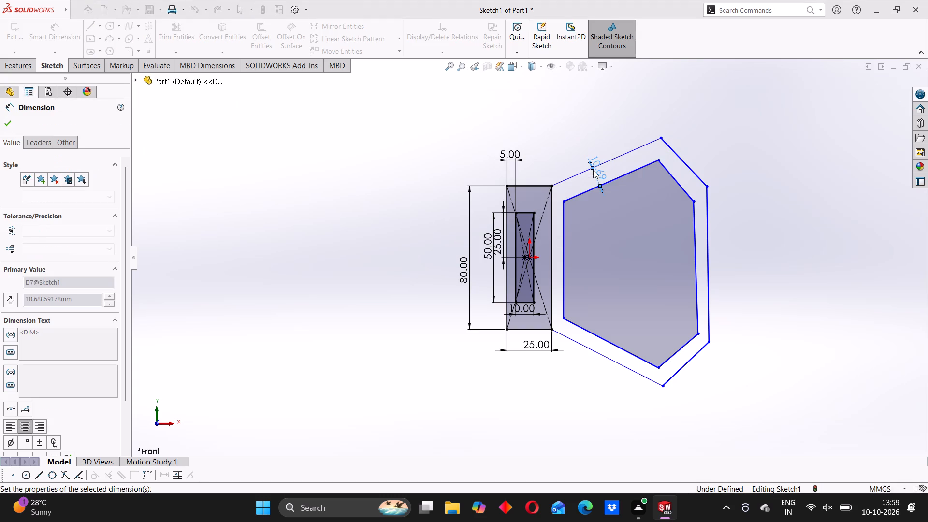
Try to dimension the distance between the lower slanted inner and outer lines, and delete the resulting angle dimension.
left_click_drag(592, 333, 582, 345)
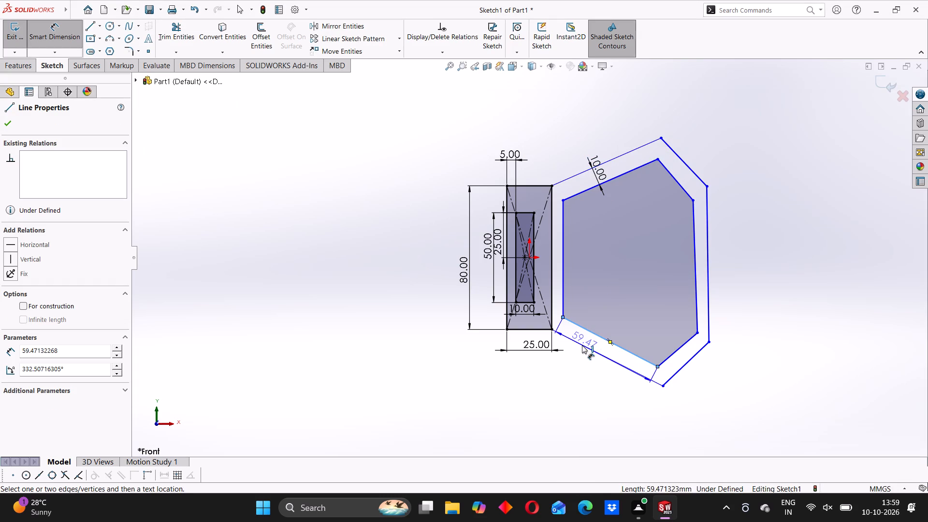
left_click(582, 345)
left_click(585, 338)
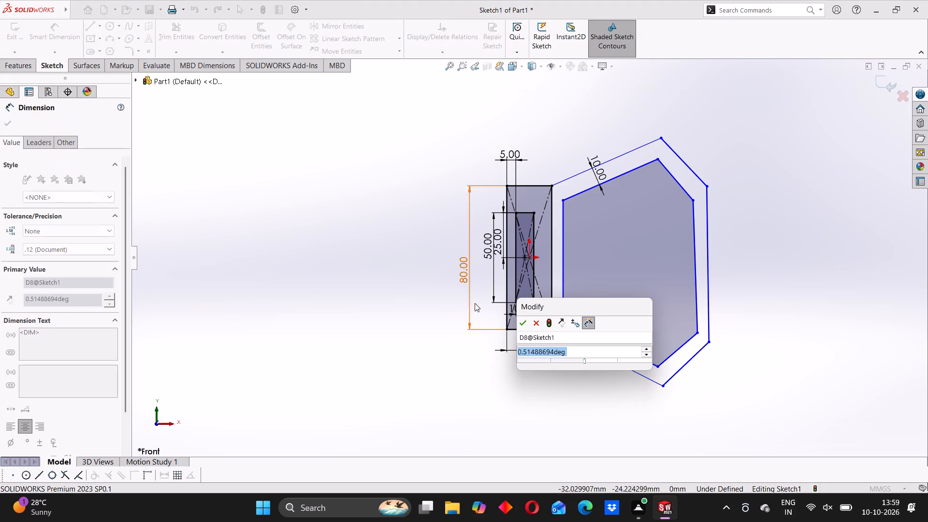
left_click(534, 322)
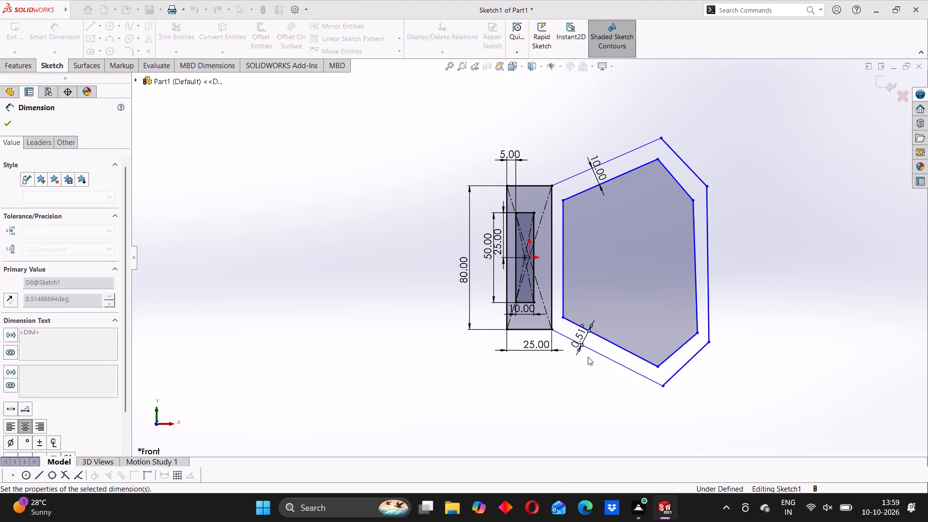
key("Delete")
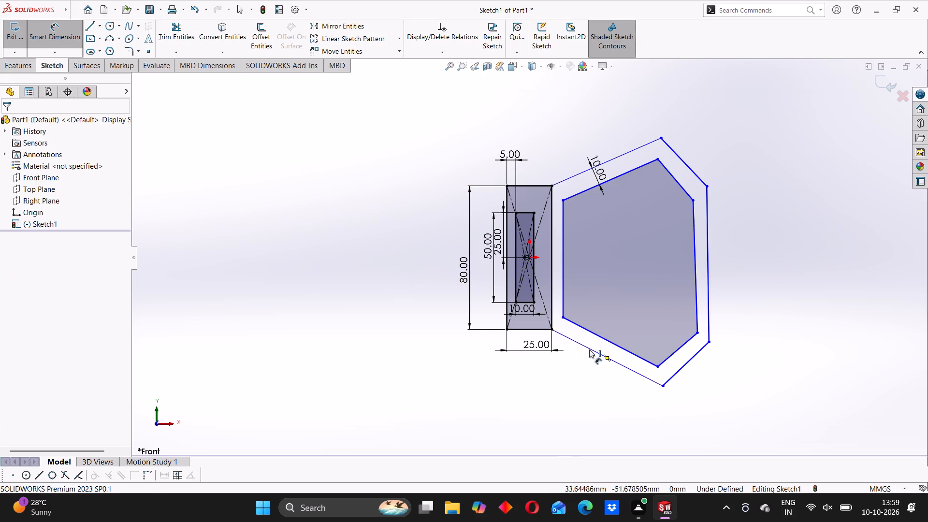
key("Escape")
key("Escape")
Make the lower slanted inner line and the lower slanted outer line parallel.
left_click(598, 353)
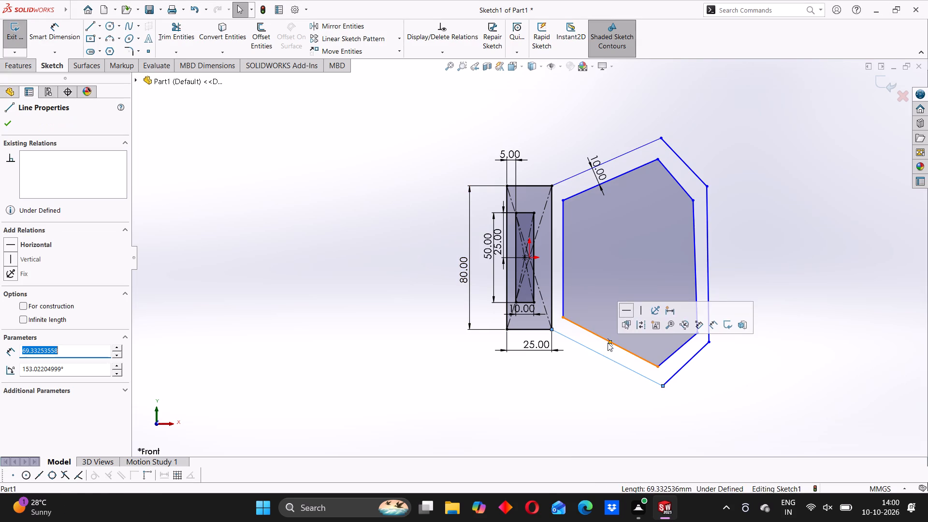
left_click(599, 337, "ctrl")
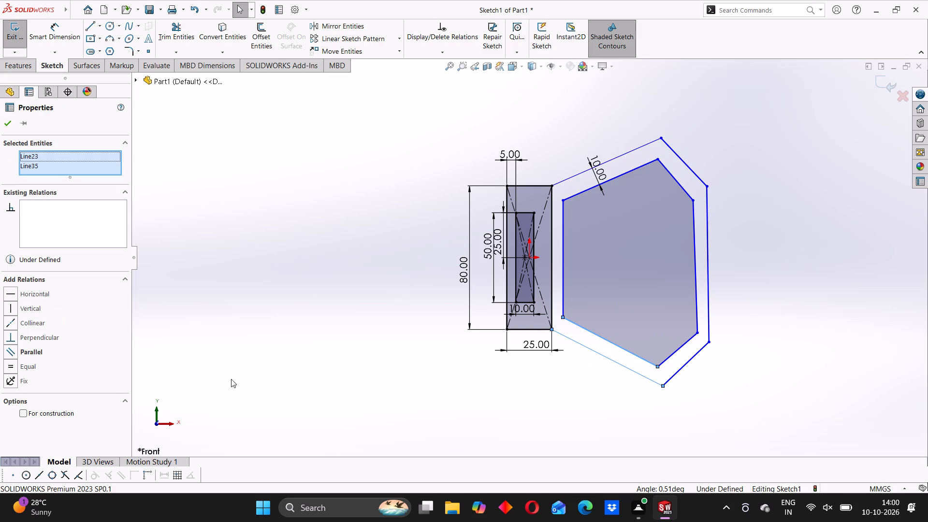
left_click(15, 350)
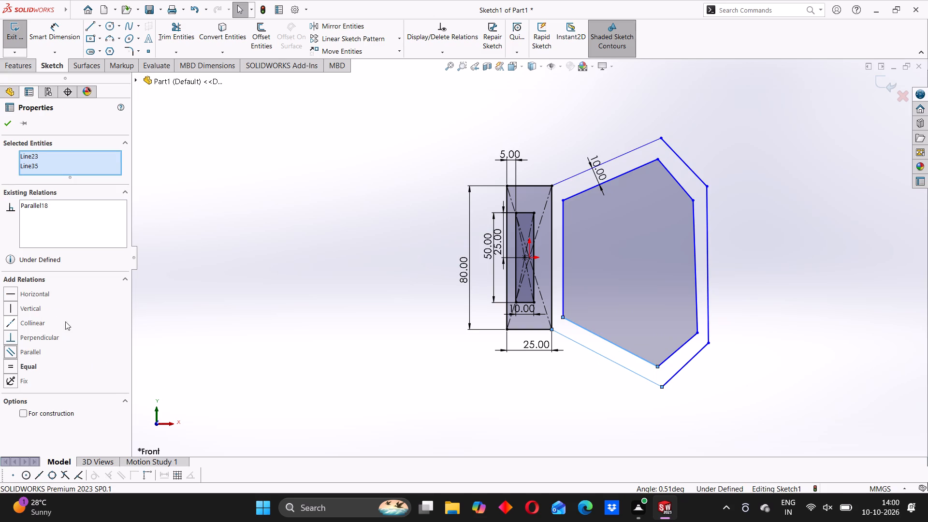
left_click(12, 120)
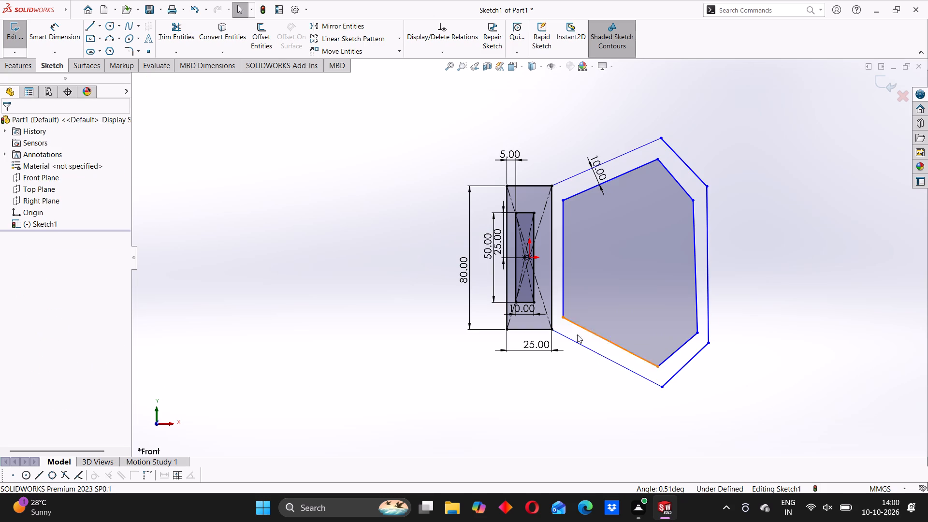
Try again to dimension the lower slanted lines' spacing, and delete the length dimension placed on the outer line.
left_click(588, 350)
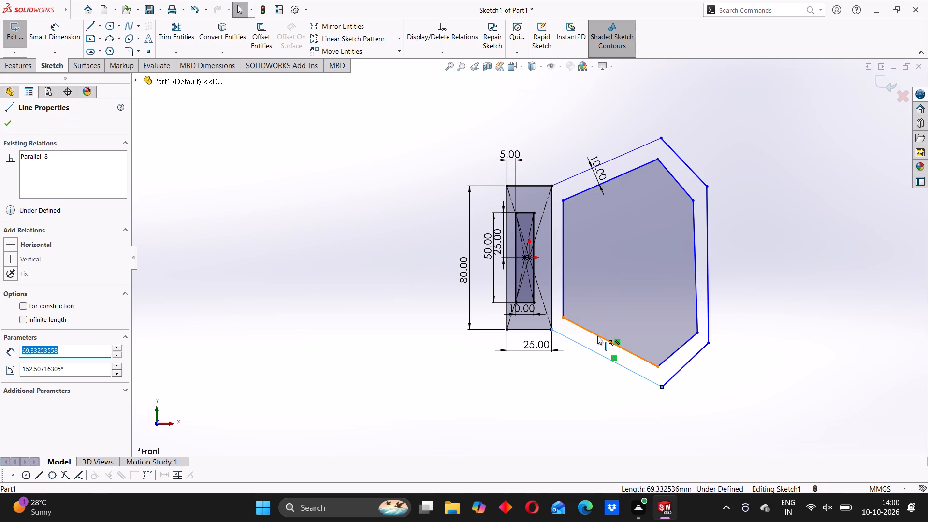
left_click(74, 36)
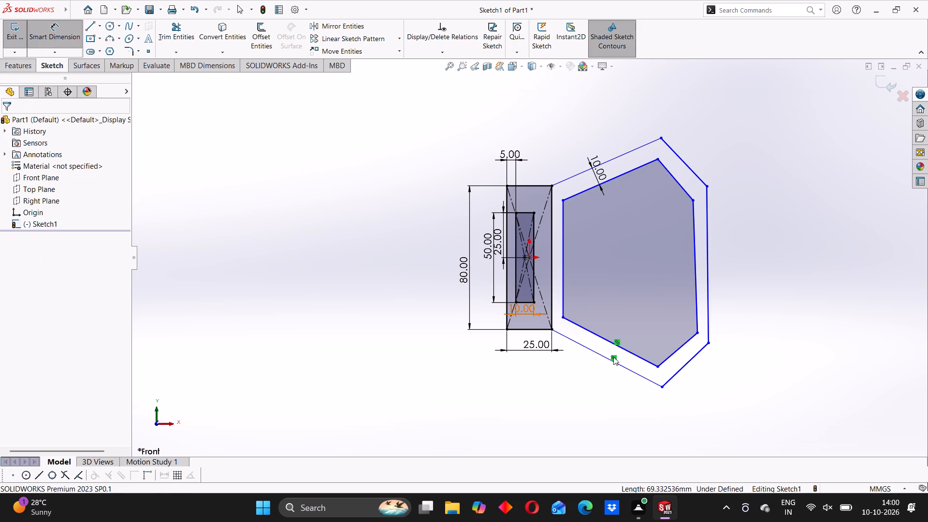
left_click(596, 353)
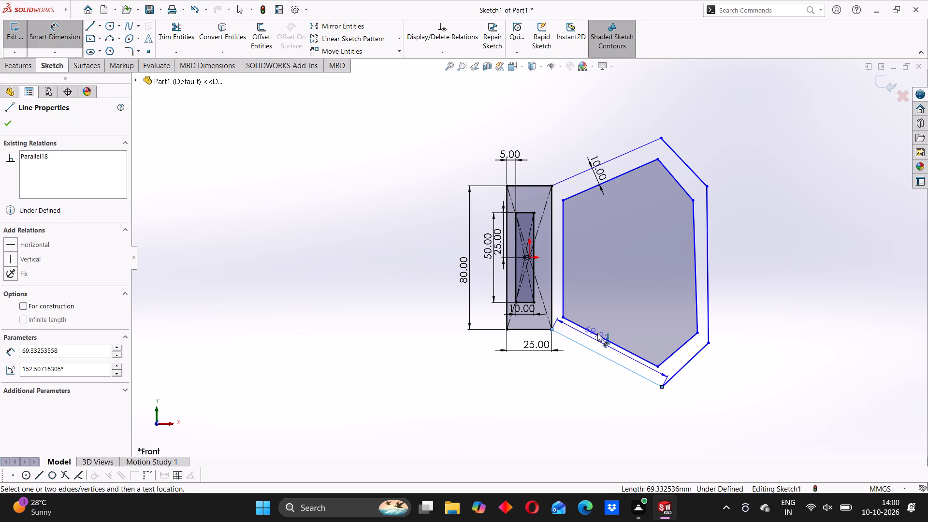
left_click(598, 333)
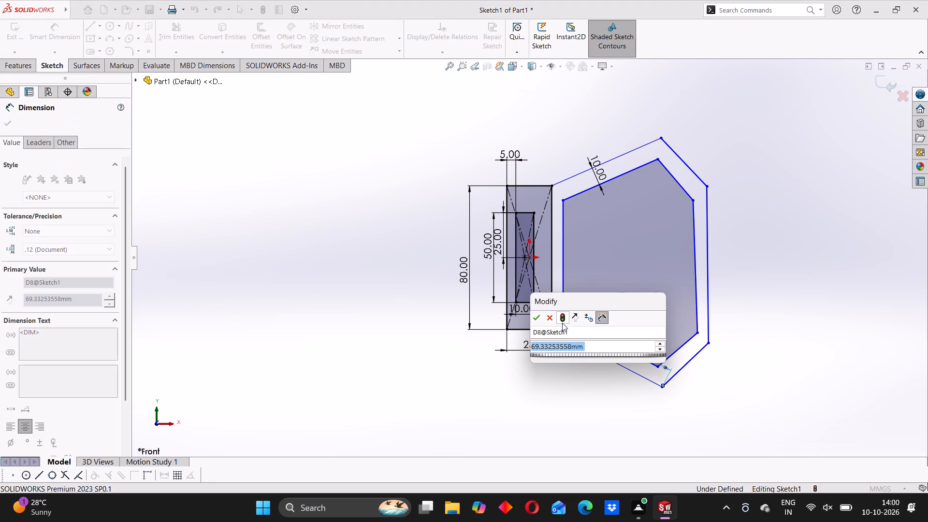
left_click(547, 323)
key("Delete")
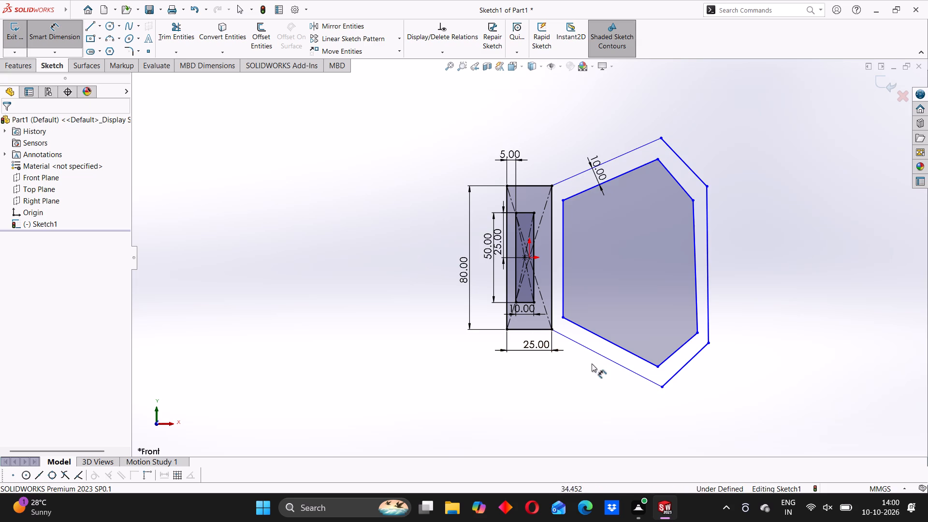
Dimension the distance between the lower slanted outer and inner lines to 8 mm.
left_click(594, 351)
left_click(601, 339)
left_click(598, 350)
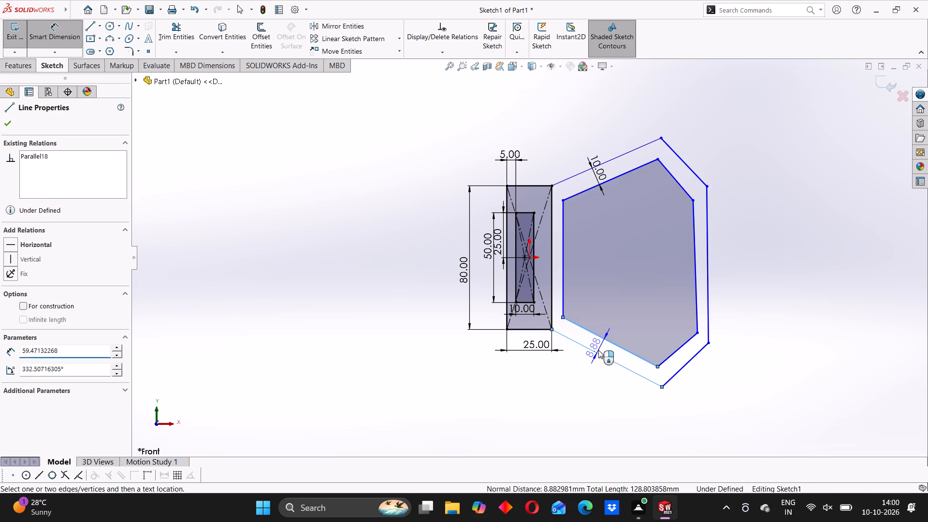
key("8")
key("Return")
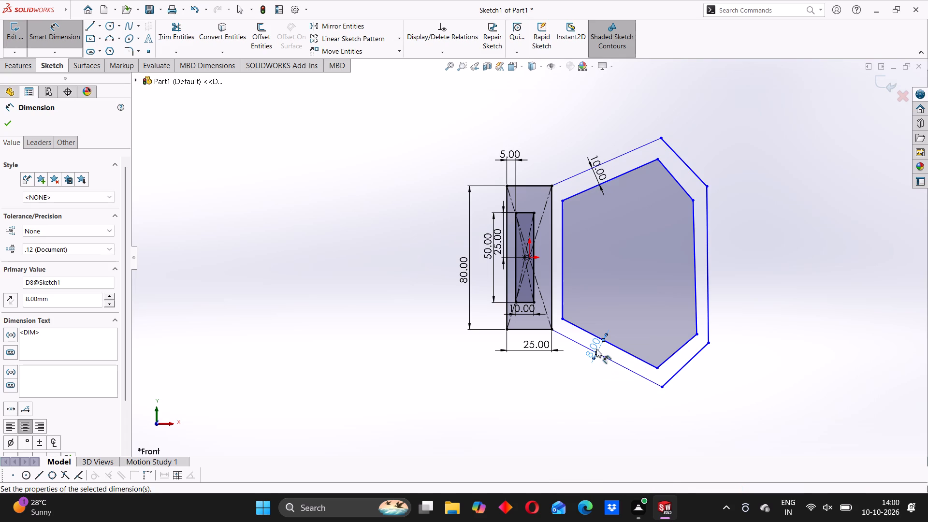
Set the distance dimension between the lower slanted lines to 10 mm.
double_click(596, 348)
type("10")
key("Return")
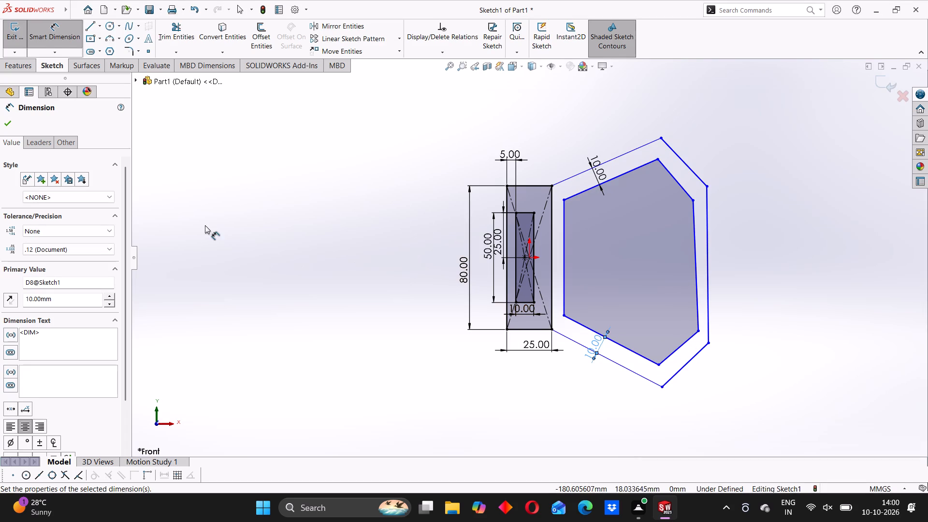
Make the lower-right slanted lines of the handle's inner and outer loops parallel.
left_click(58, 36)
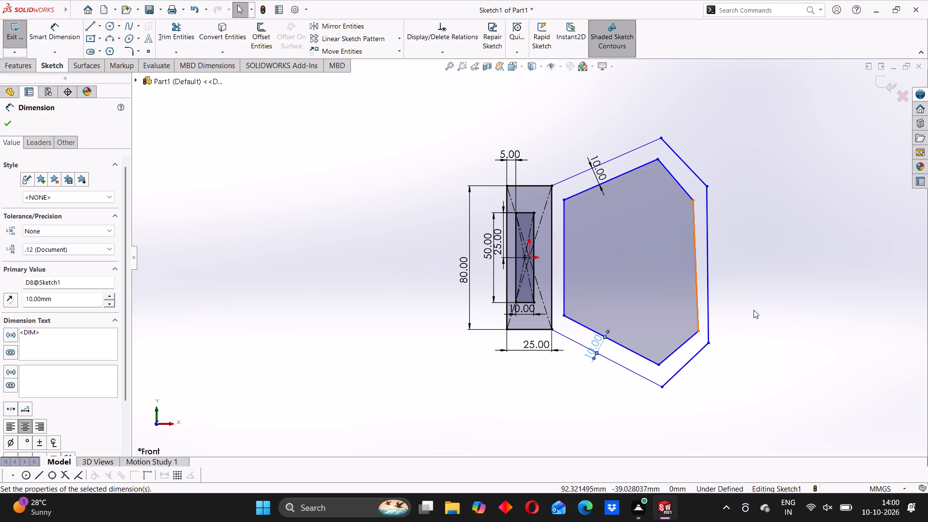
left_click(757, 304)
left_click(675, 348)
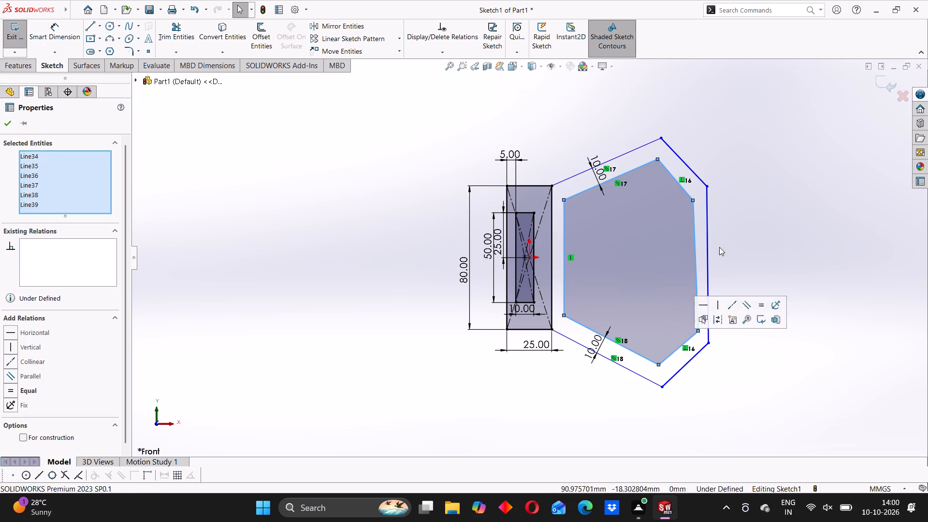
left_click(759, 206)
left_click(674, 351)
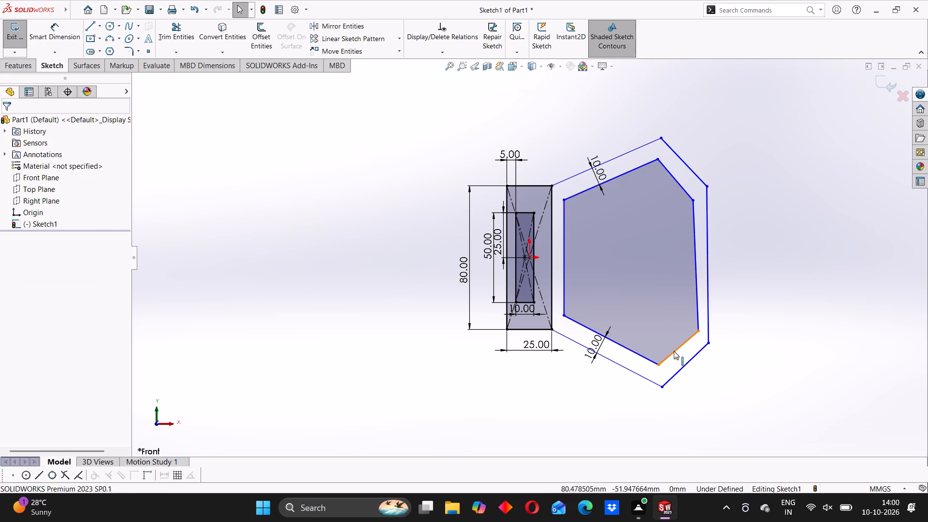
left_click(686, 369, "ctrl")
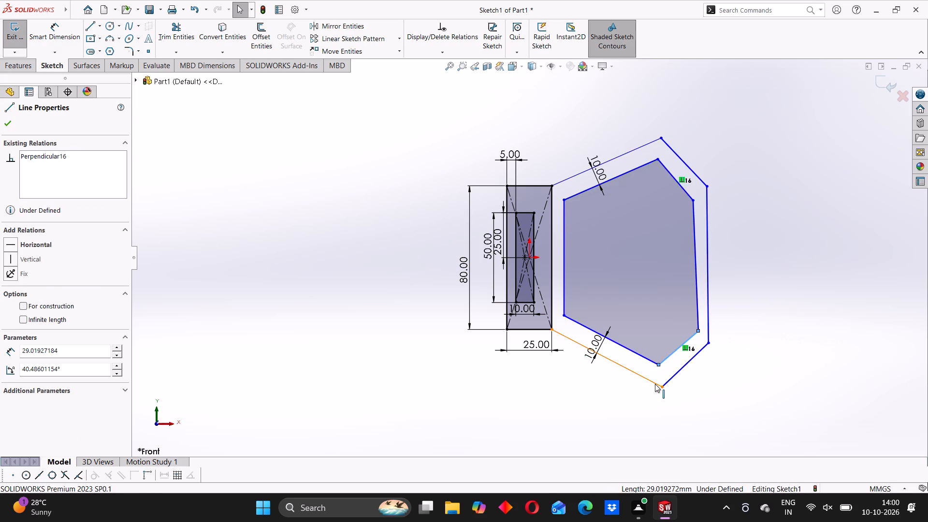
left_click(681, 367, "ctrl")
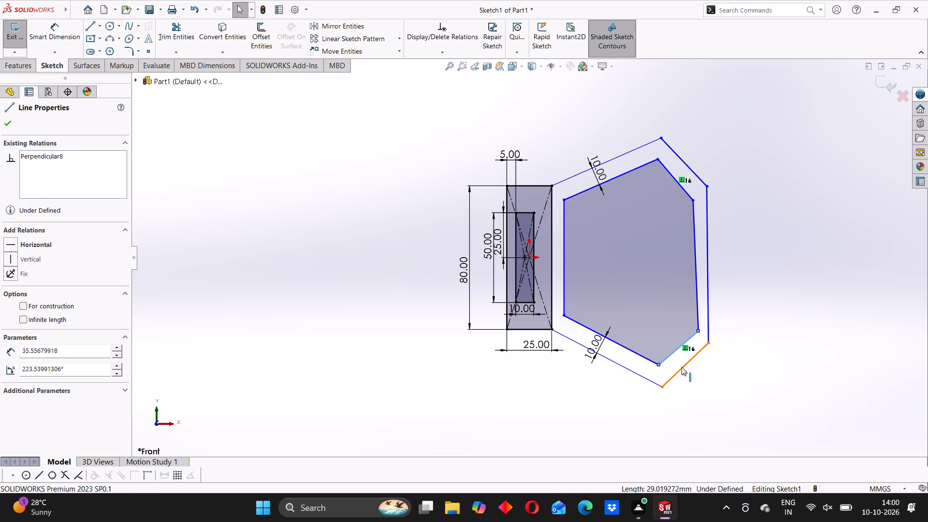
left_click(11, 349)
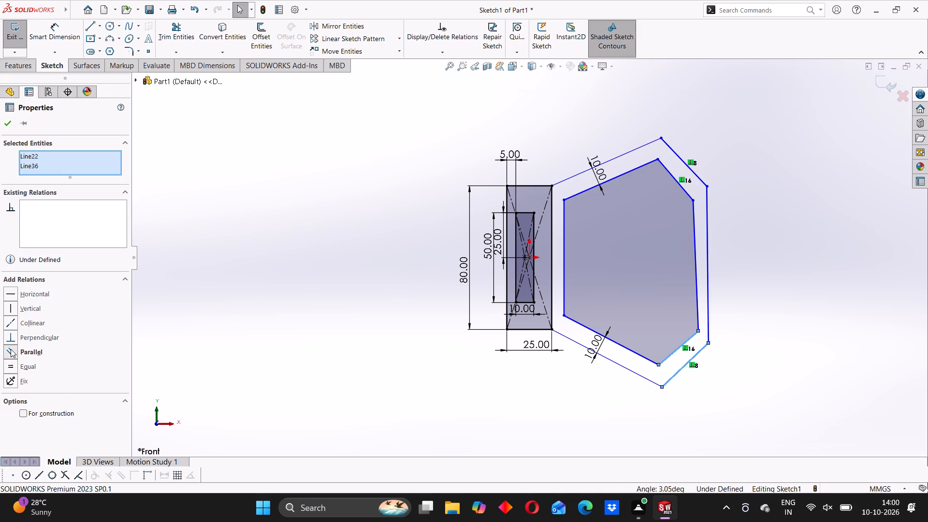
left_click(1, 124)
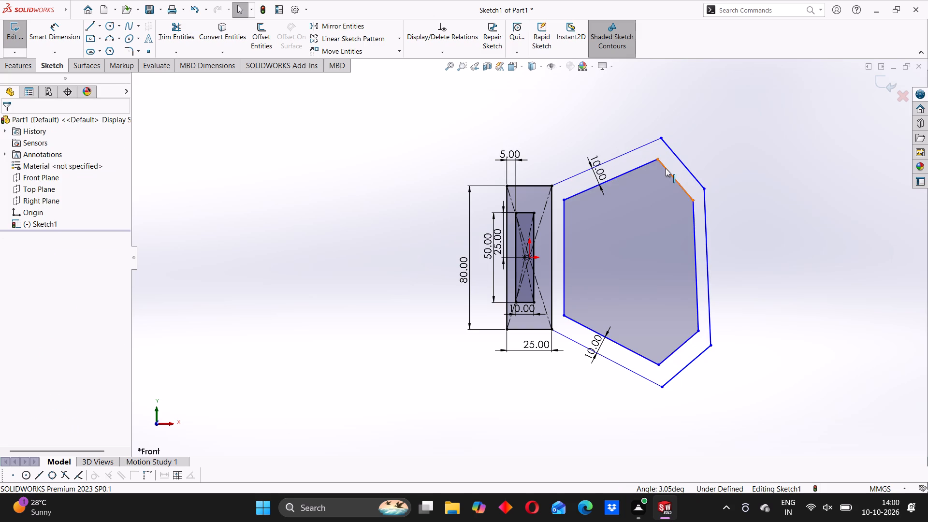
Make the upper-right slanted lines of the handle's inner and outer loops parallel.
left_click(666, 168)
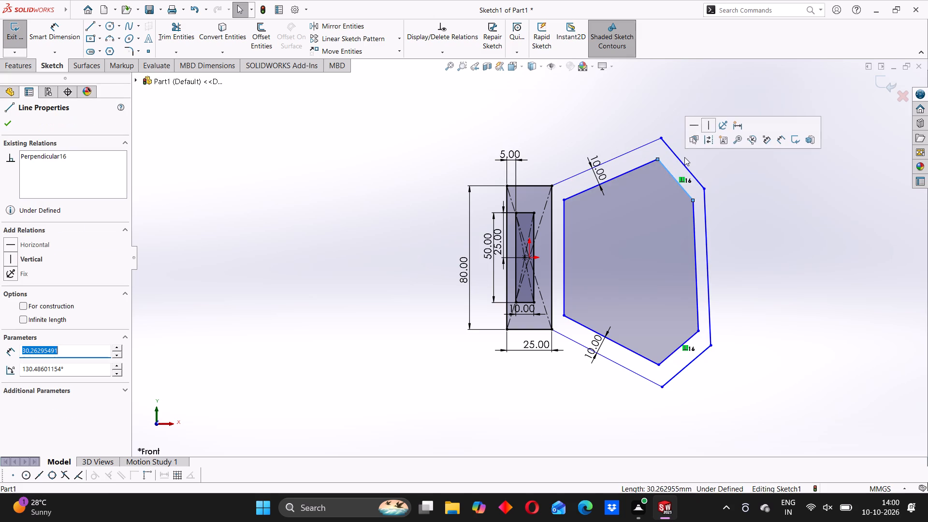
left_click(680, 161, "ctrl")
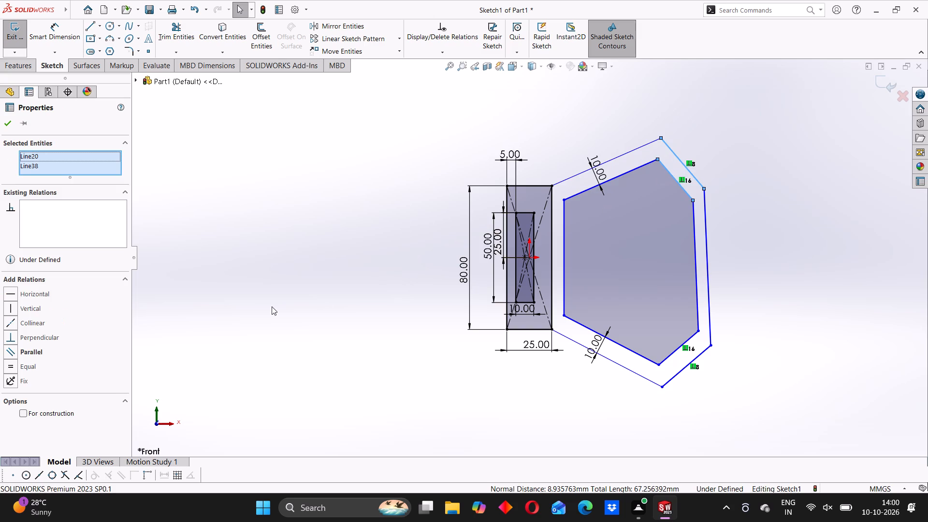
left_click(13, 354)
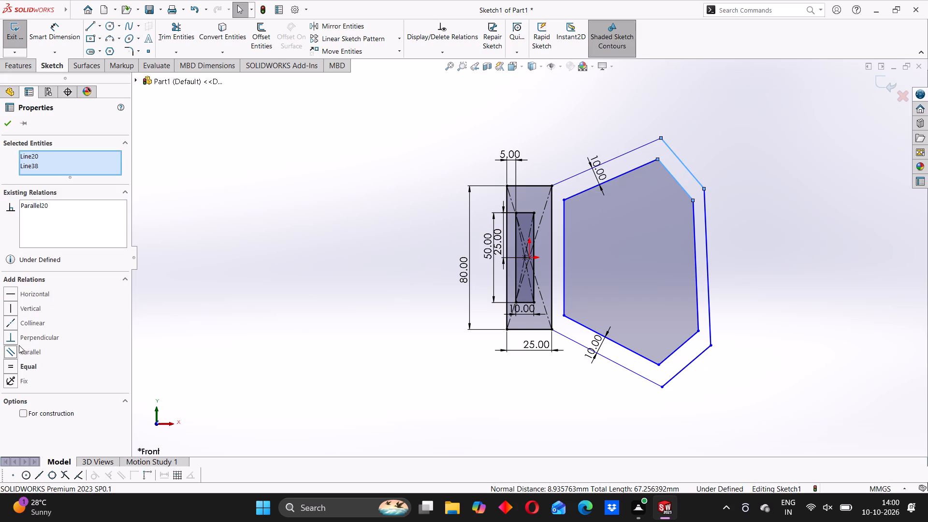
left_click(8, 127)
Make the near-vertical far-right lines of the handle's inner and outer loops parallel.
left_click(707, 250)
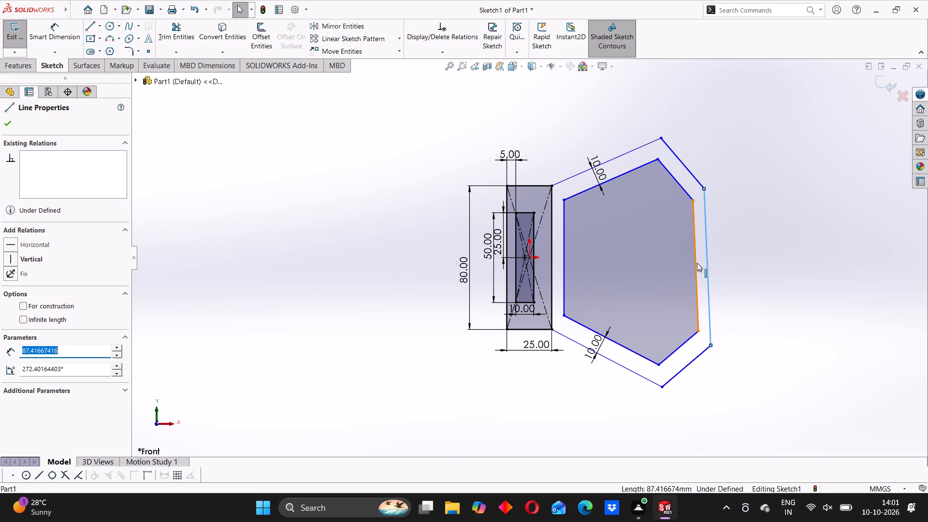
left_click(697, 263, "ctrl")
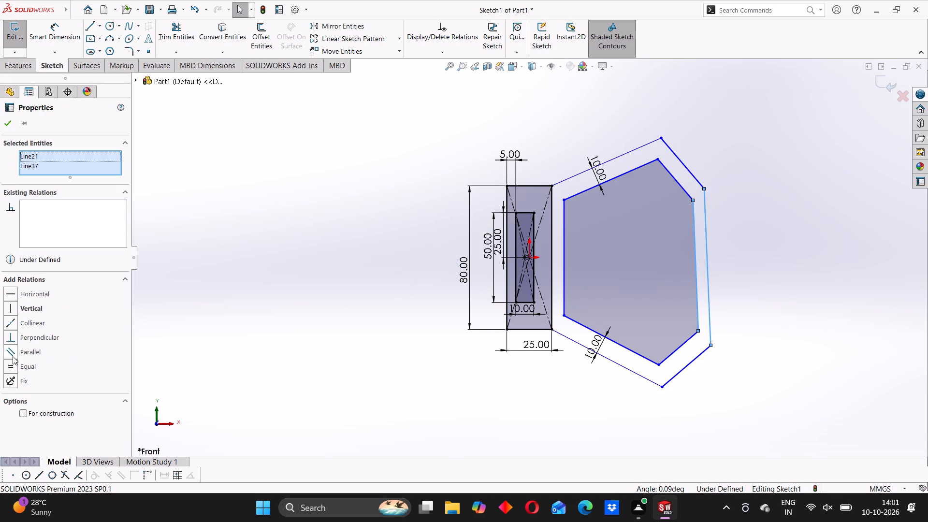
left_click(14, 358)
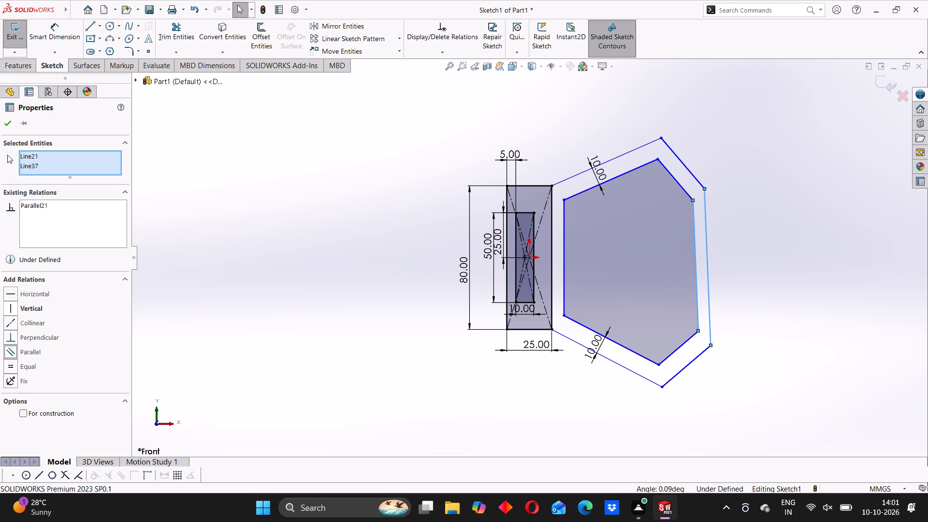
left_click(8, 119)
Dimension the distance between the lower-right slanted inner and outer lines to 18 mm, placing its text between them.
left_click(58, 39)
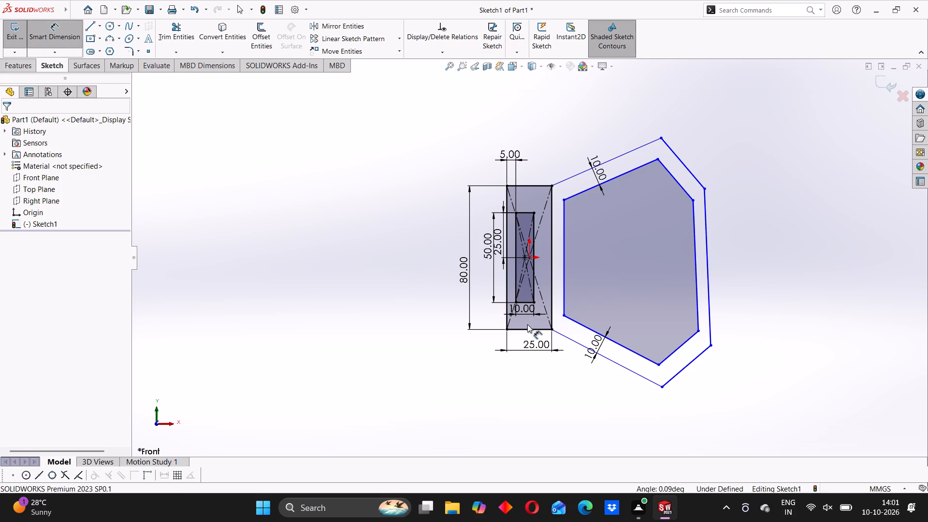
left_click(675, 349)
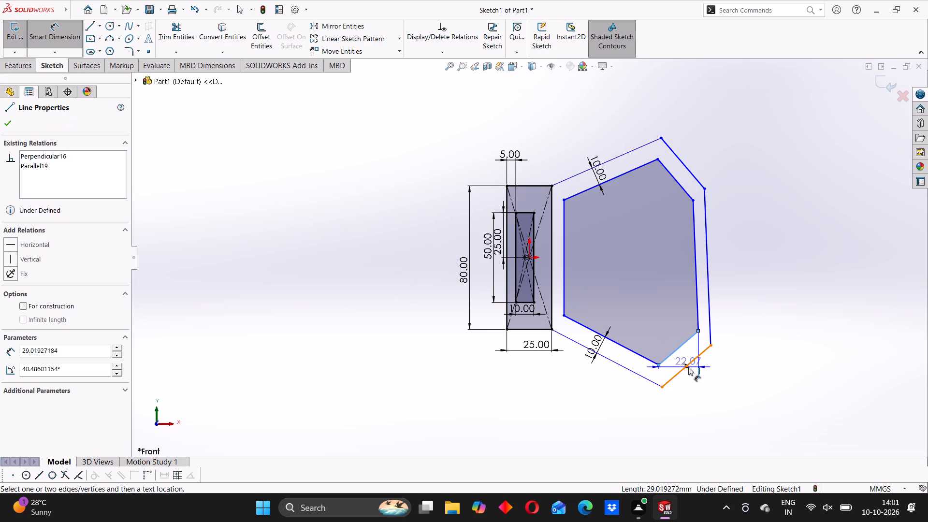
left_click(688, 367)
left_click(681, 354)
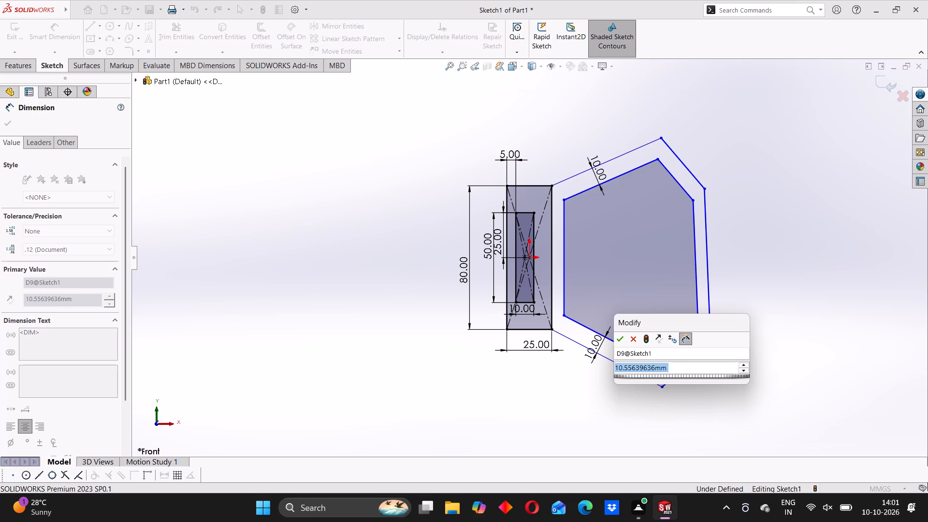
type("18")
key("Return")
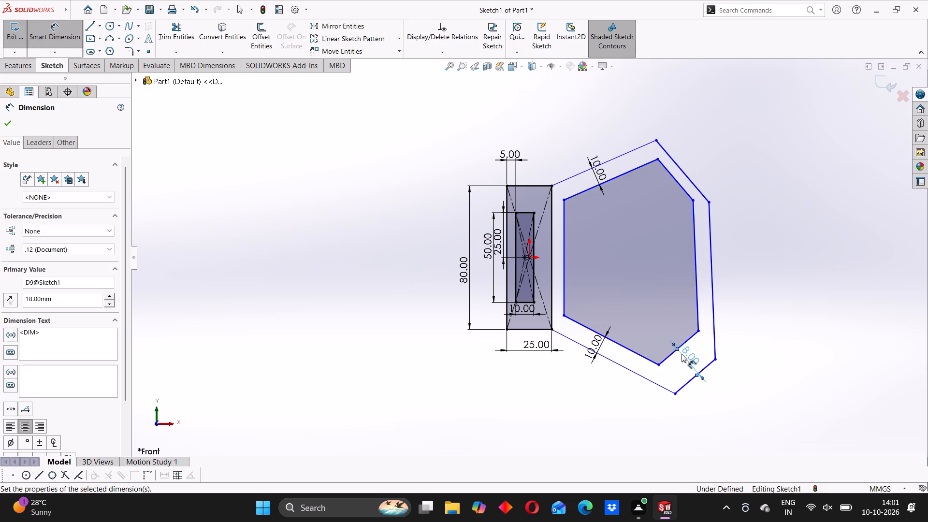
left_click(770, 203)
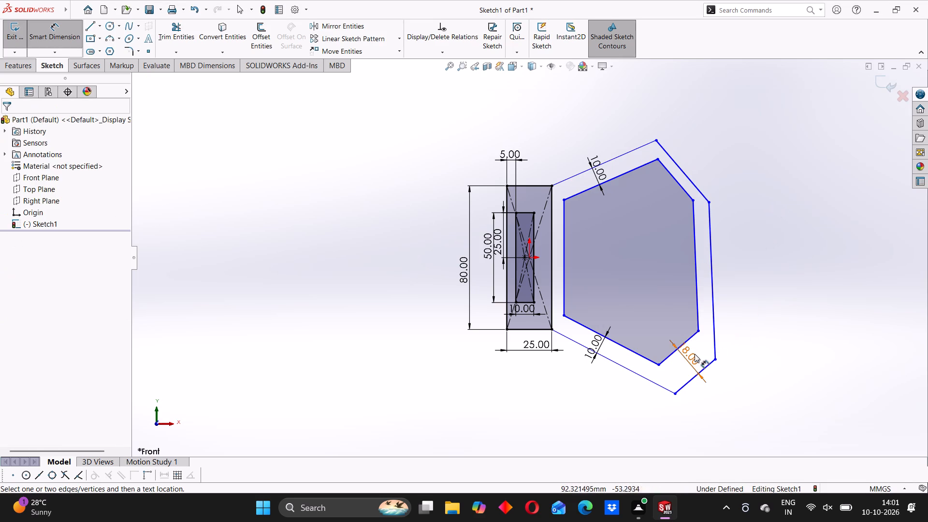
left_click_drag(689, 354, 694, 360)
left_click(780, 217)
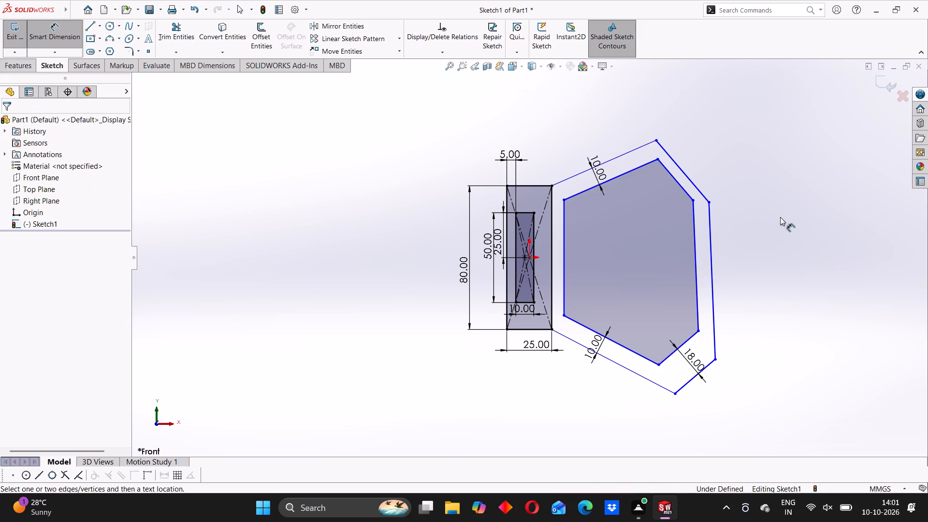
Dimension the distance between the upper-right slanted inner and outer lines to 18 mm.
left_click(676, 181)
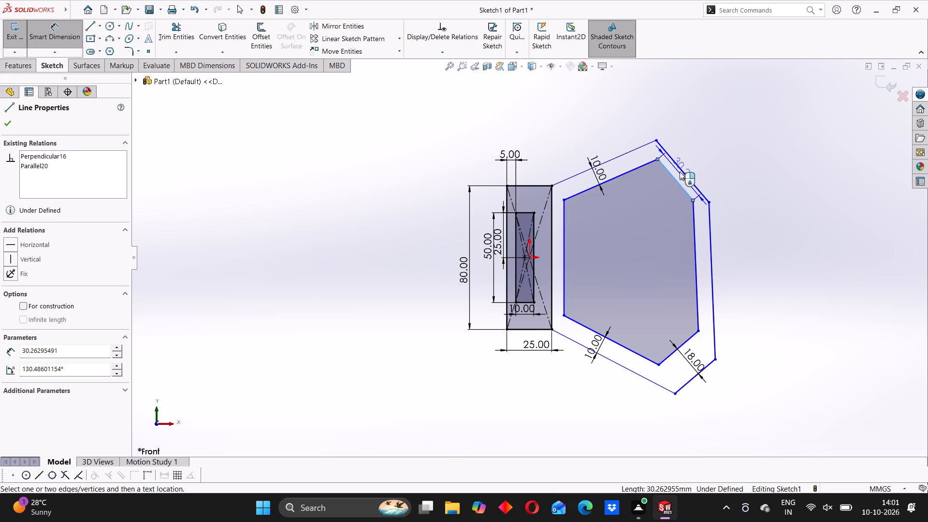
left_click(681, 169)
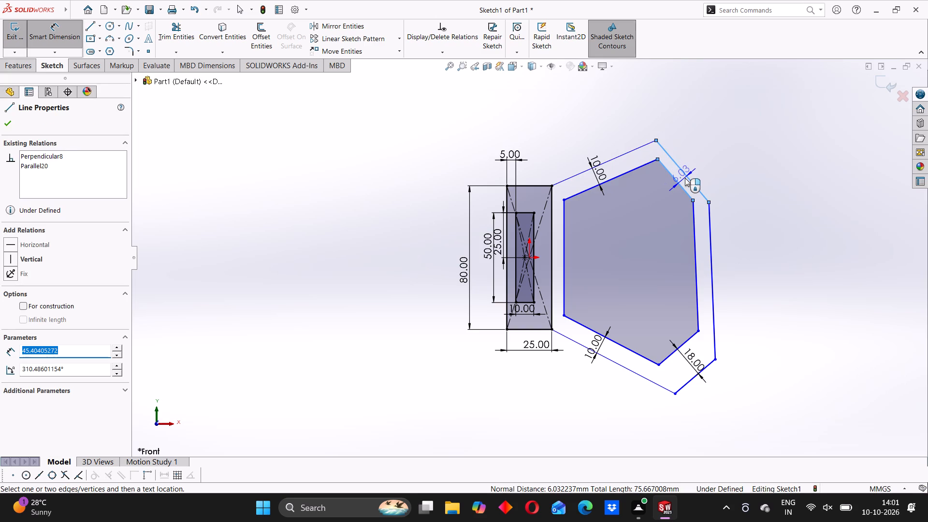
left_click(685, 178)
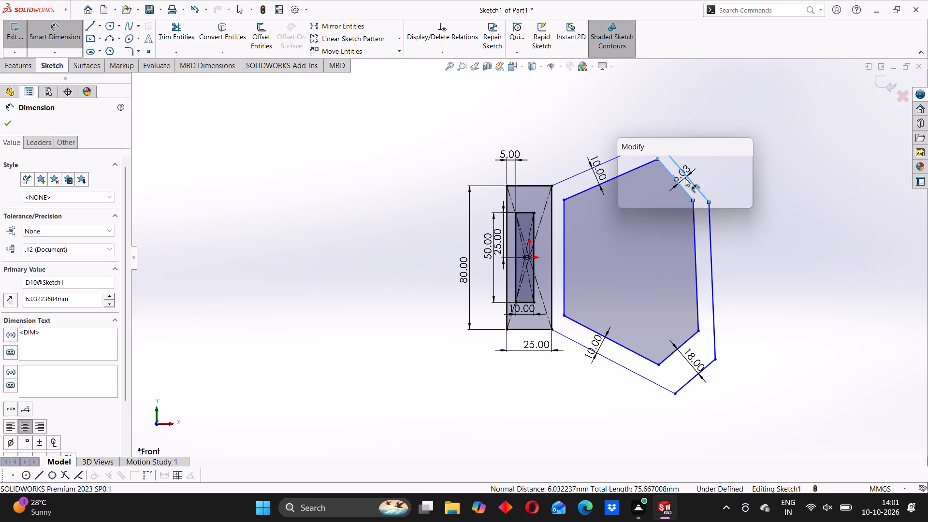
key("1")
key("8")
key("Return")
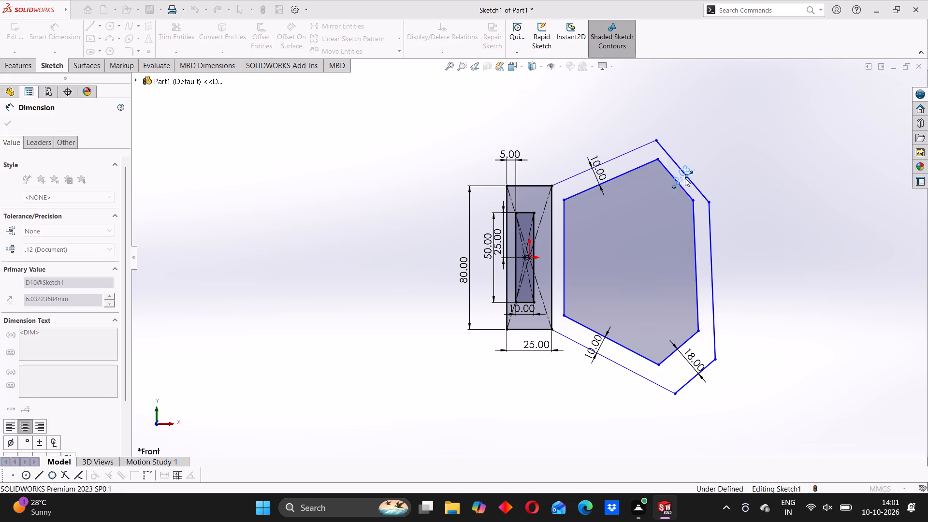
Dimension the distance between the near-vertical far-right inner and outer lines to 20 mm.
left_click(678, 257)
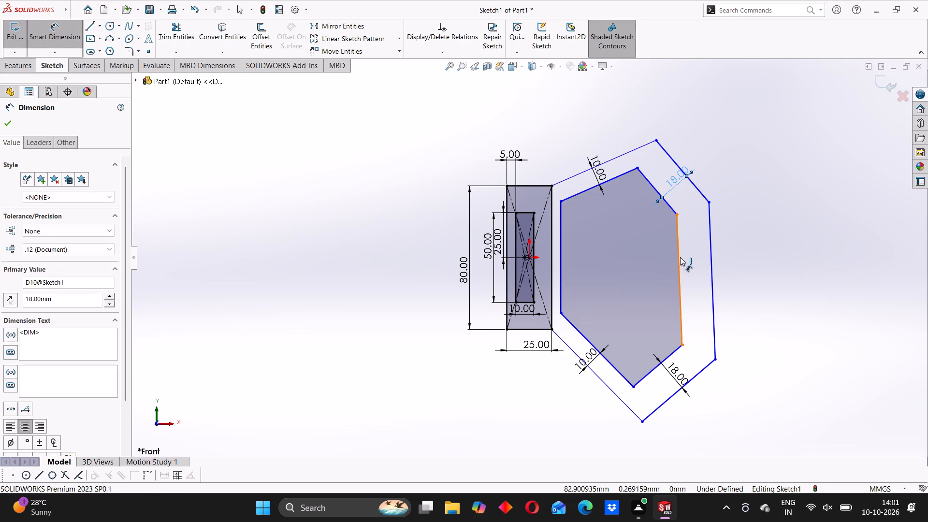
left_click(710, 255)
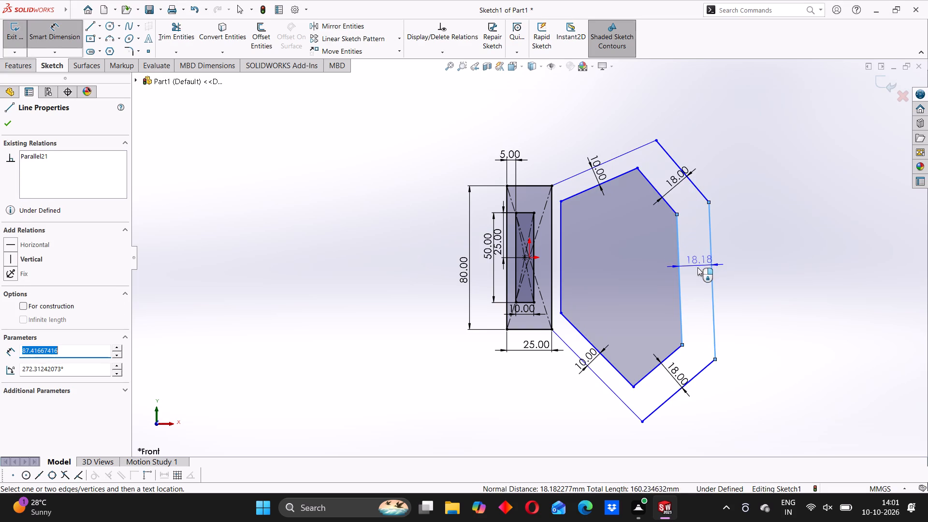
left_click(697, 267)
type("20")
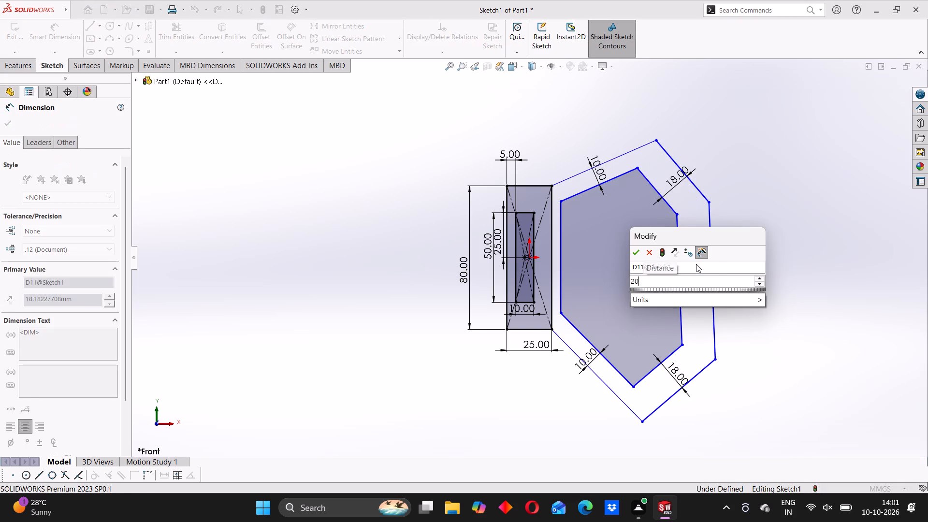
key("Return")
Move the outer loop's bottom vertex upward to about X 60, Y -78 mm.
scroll(608, 308, "up", 3)
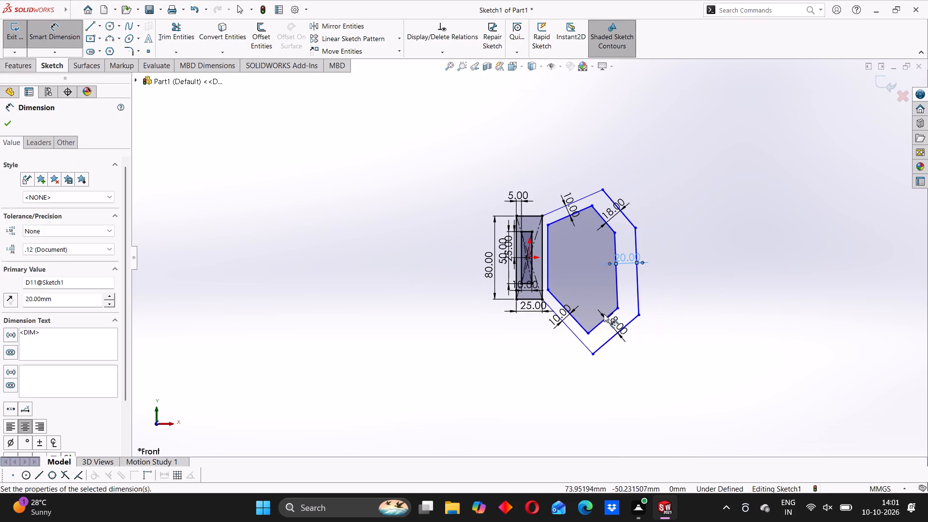
left_click_drag(593, 356, 591, 343)
key("Escape")
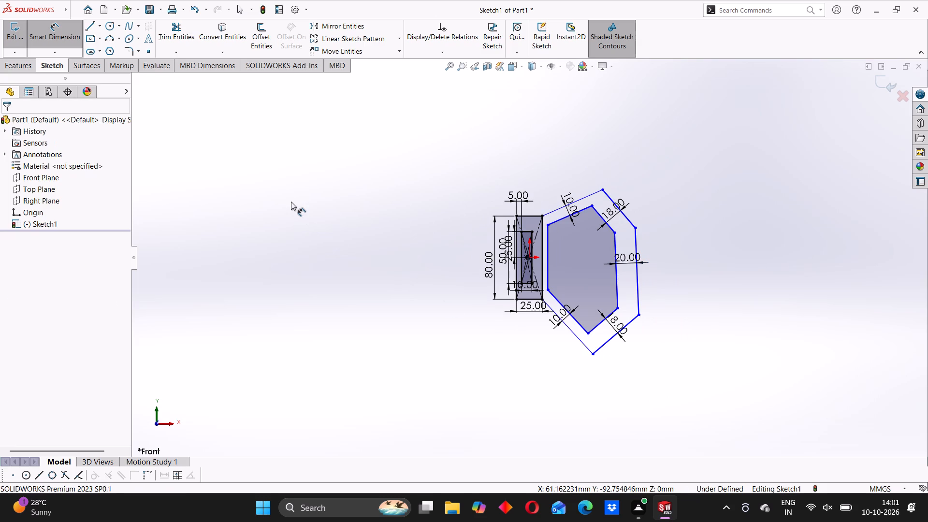
key("Escape")
left_click_drag(593, 352, 592, 338)
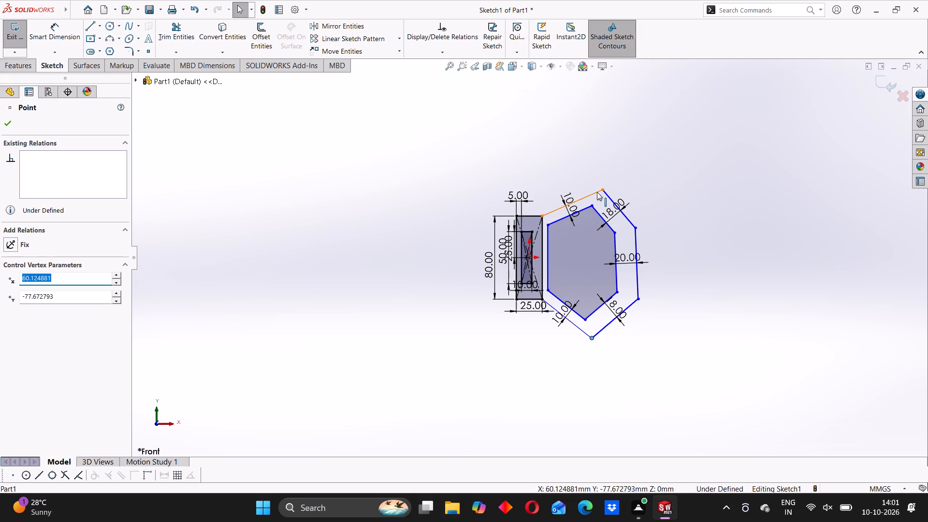
Reposition the outer loop's top vertex to adjust the handle's upper slanted lines.
left_click_drag(600, 190, 589, 195)
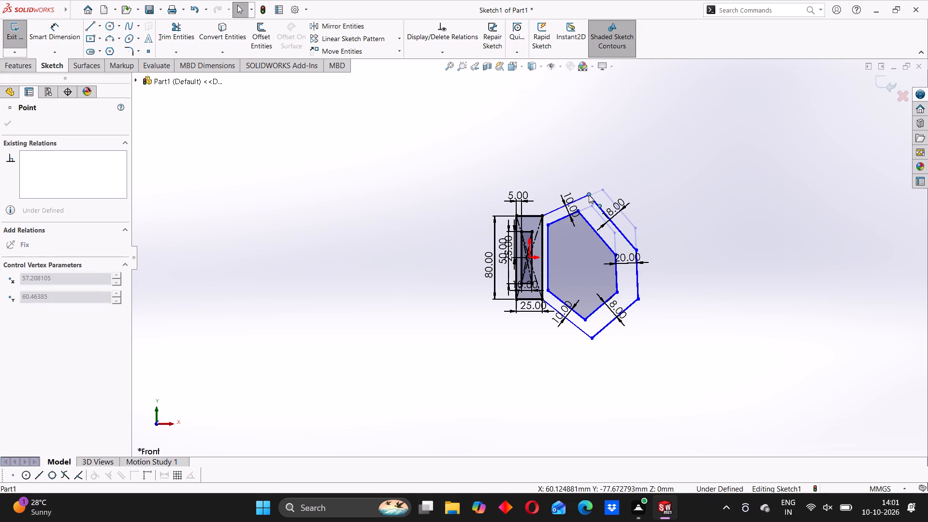
left_click_drag(589, 195, 606, 192)
left_click(421, 238)
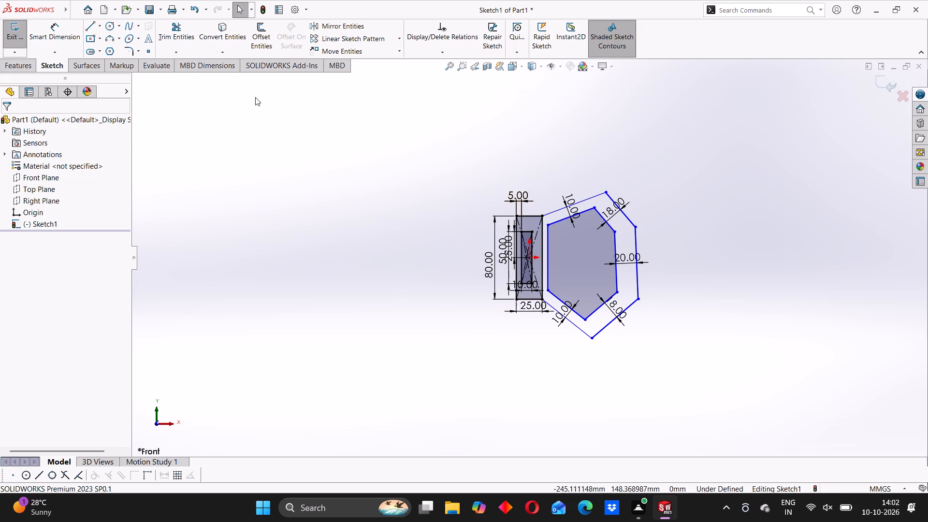
Trim away the large rectangle's vertical edge between the rectangle and the handle so their outlines join.
left_click(169, 29)
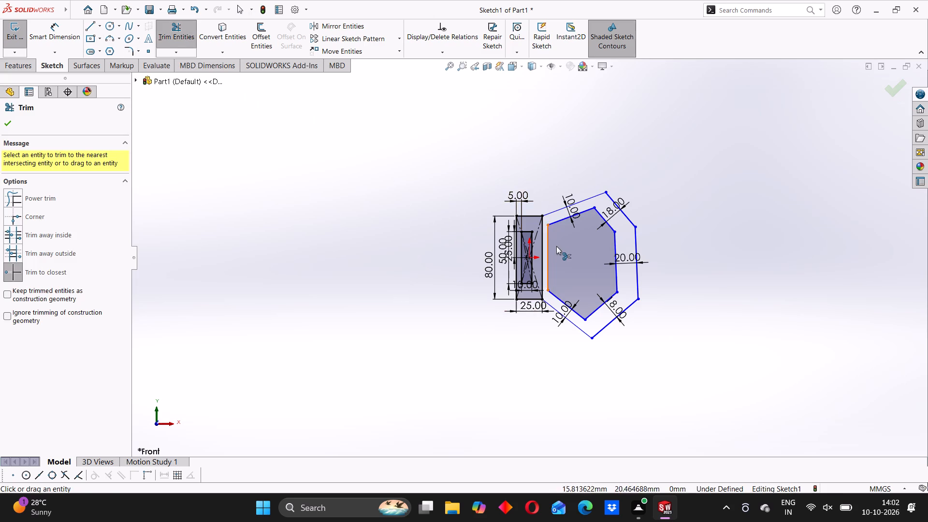
scroll(552, 245, "down", 4)
left_click(529, 252)
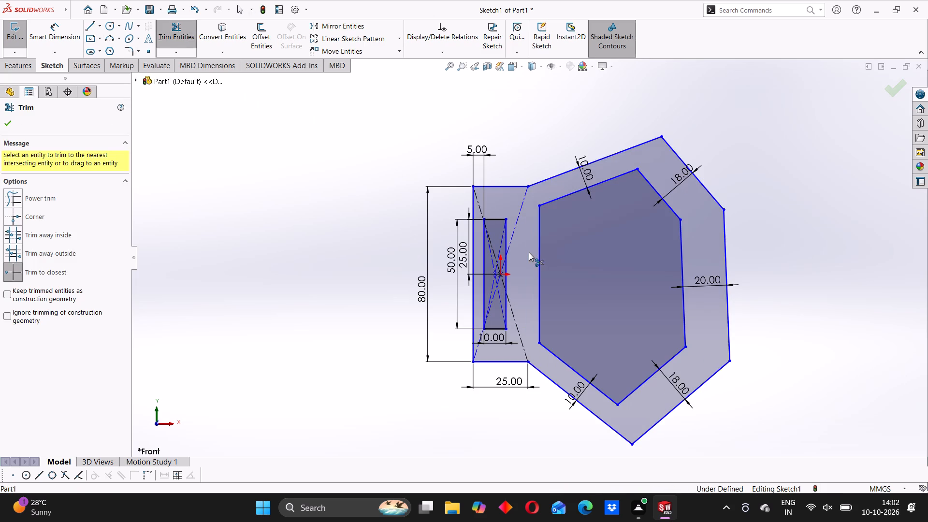
left_click(229, 227)
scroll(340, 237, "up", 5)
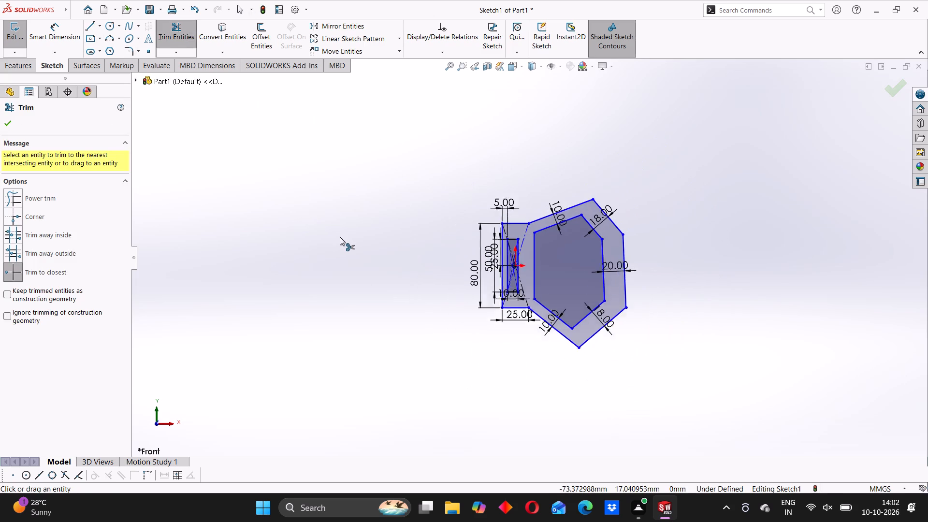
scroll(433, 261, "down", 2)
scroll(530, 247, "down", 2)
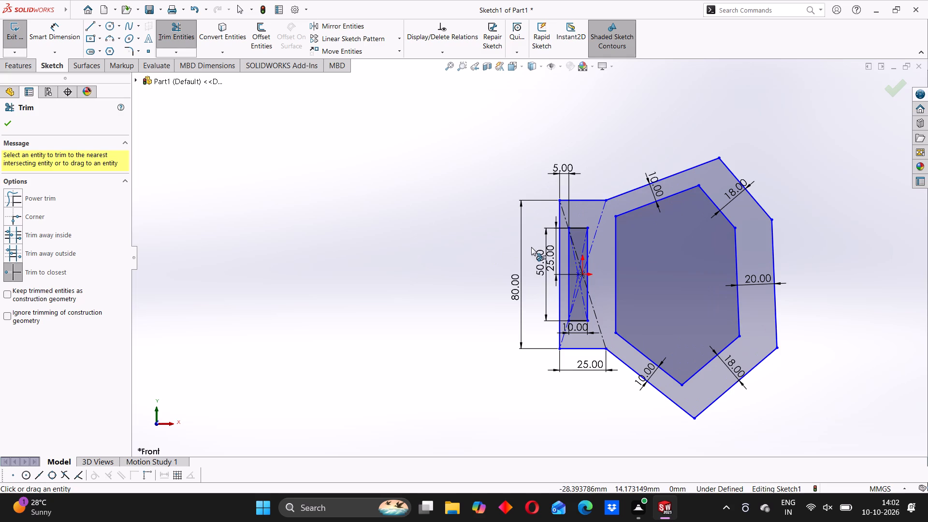
Fillet the outer profile's six handle corners with a 9 mm radius, including both junctions with the large rectangle, accepting removal of equal-distance relations.
left_click(185, 31)
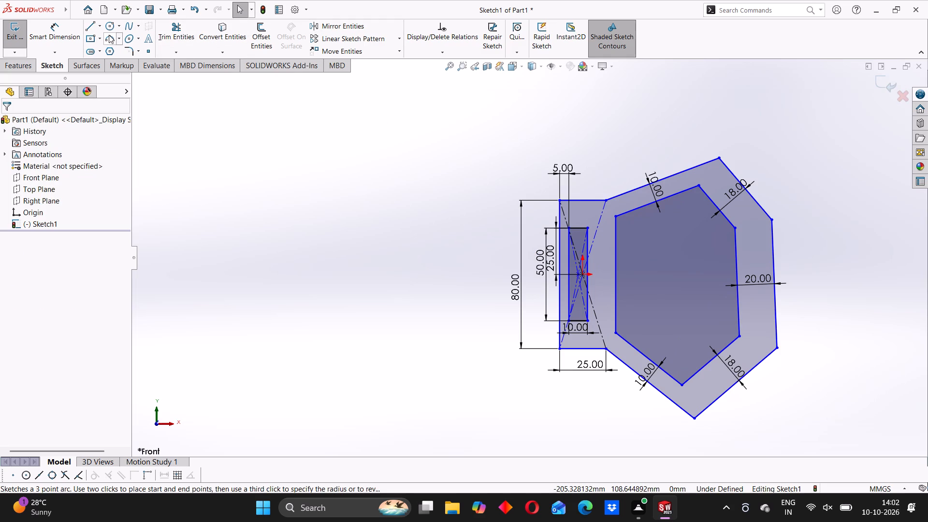
left_click(130, 45)
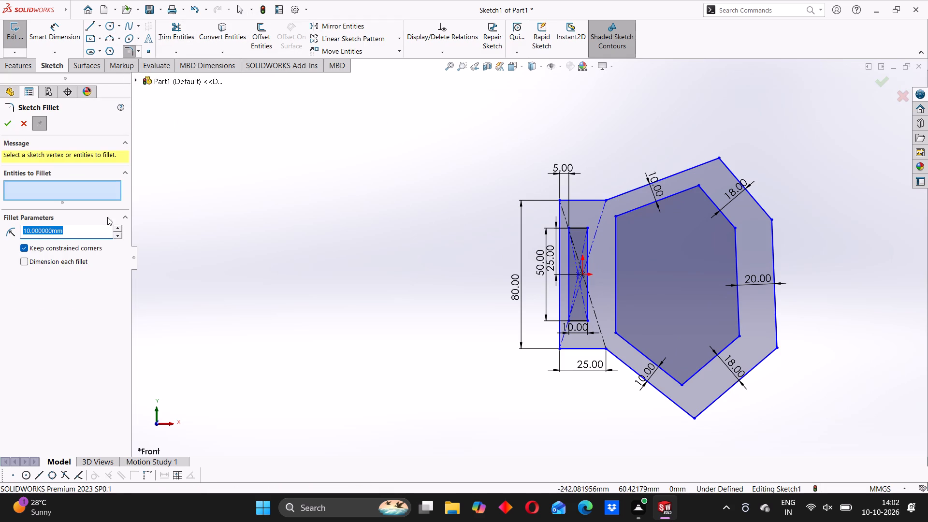
key("9")
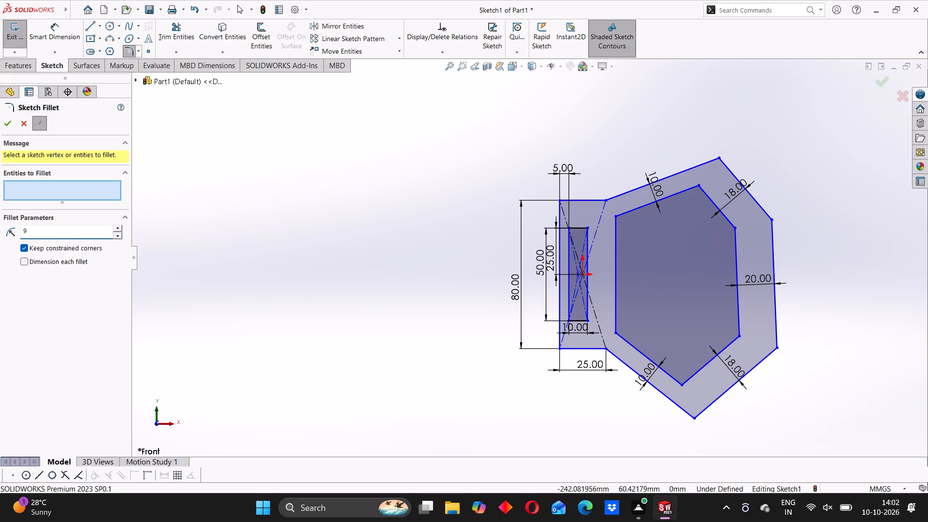
key("Return")
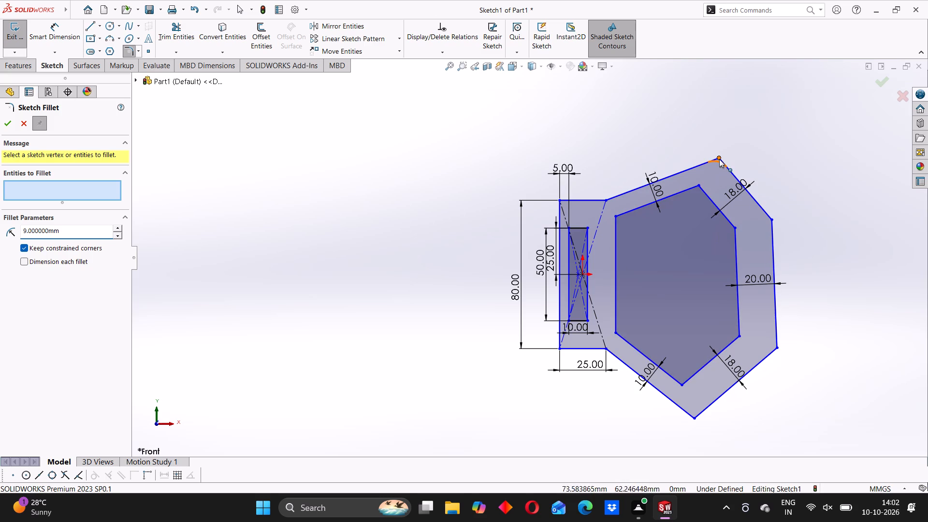
left_click(719, 159)
left_click(773, 220)
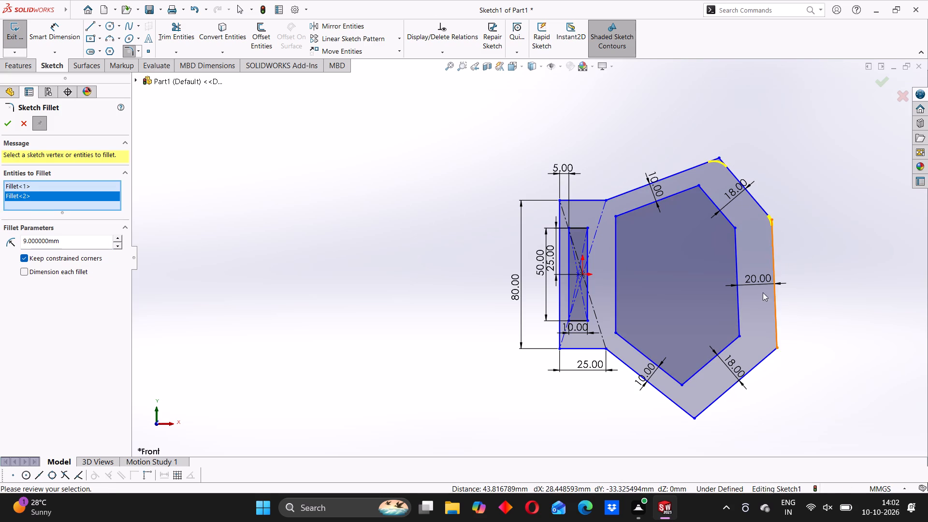
left_click(777, 346)
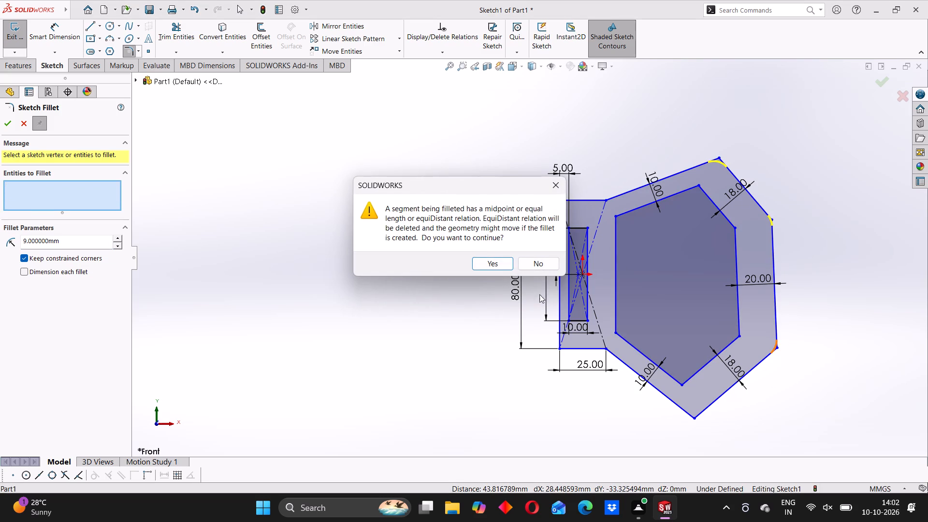
left_click(484, 263)
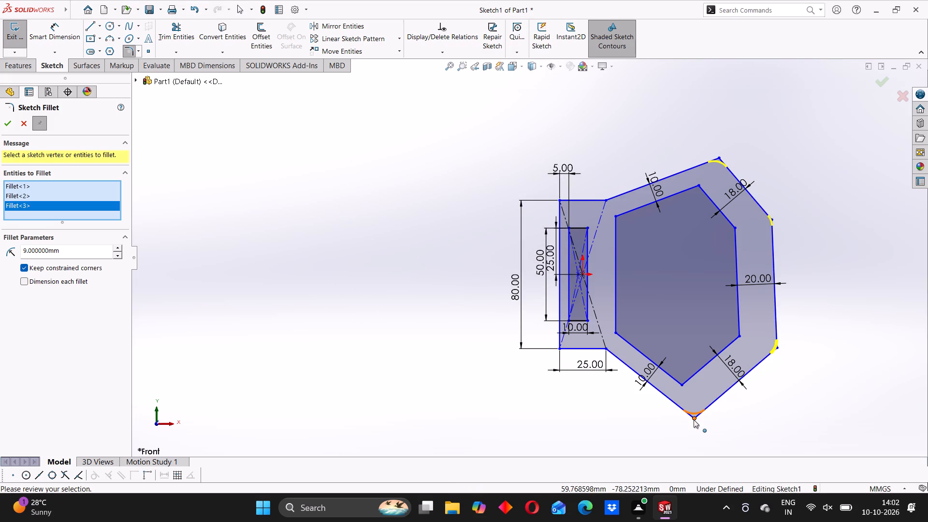
left_click(694, 420)
left_click(485, 262)
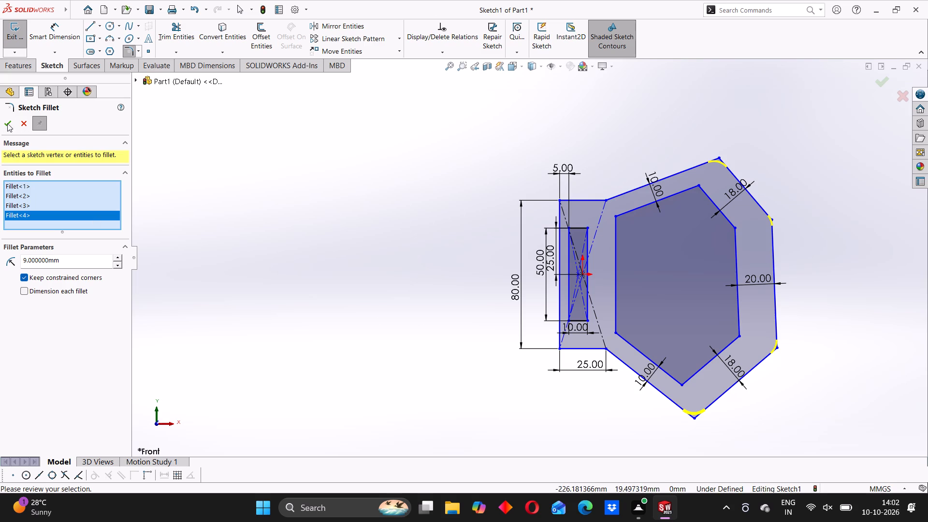
left_click(606, 351)
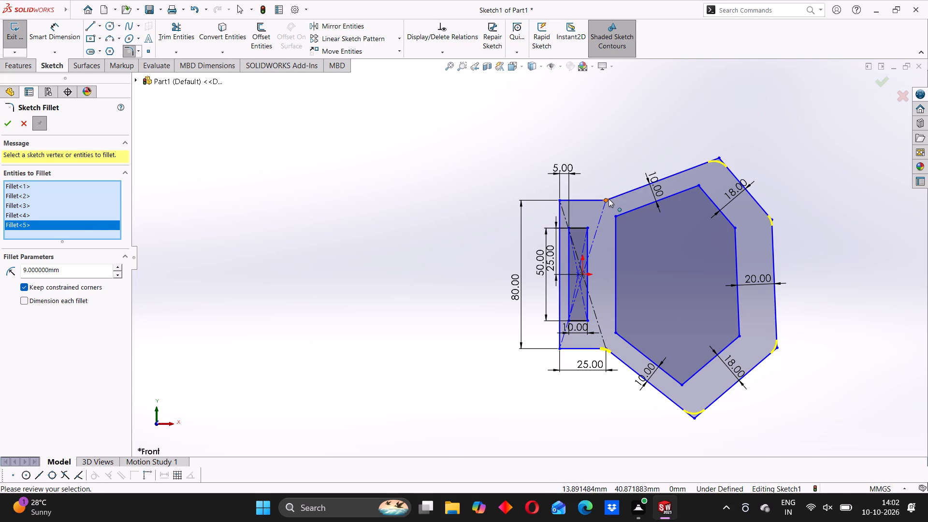
left_click(609, 199)
left_click(5, 122)
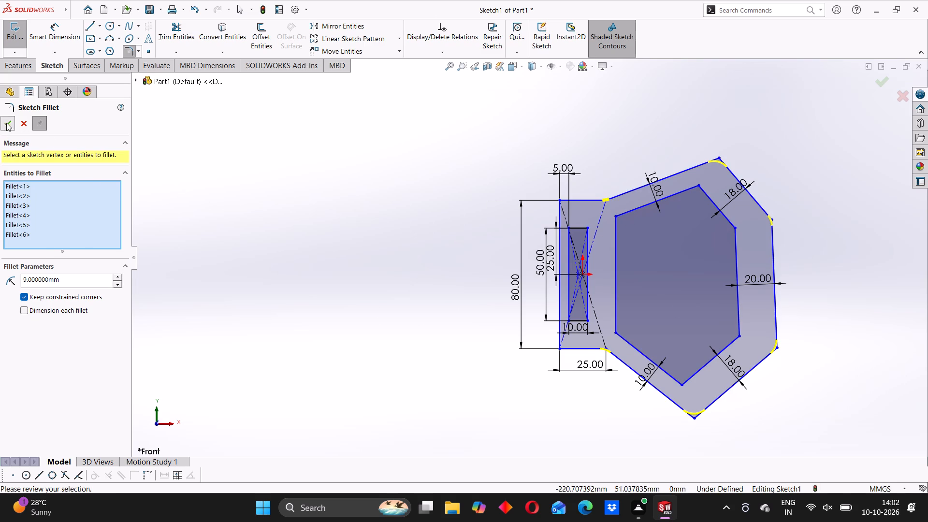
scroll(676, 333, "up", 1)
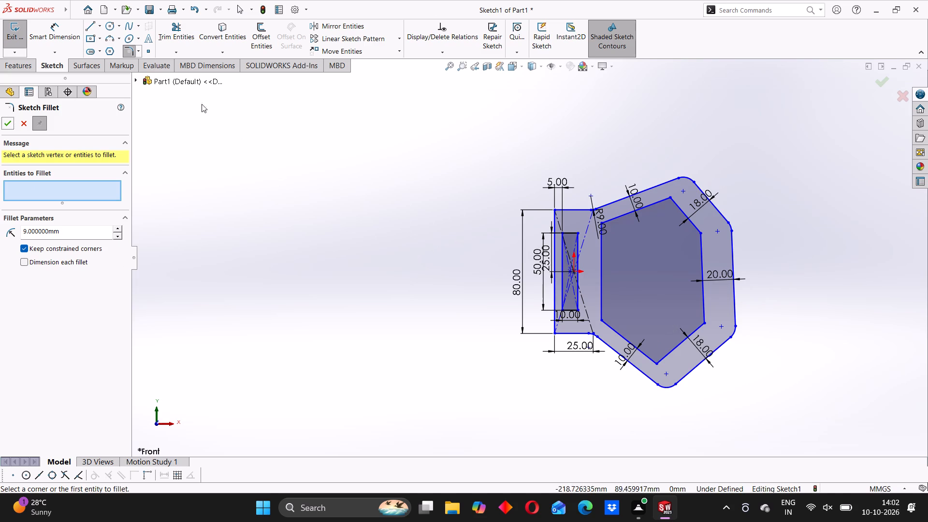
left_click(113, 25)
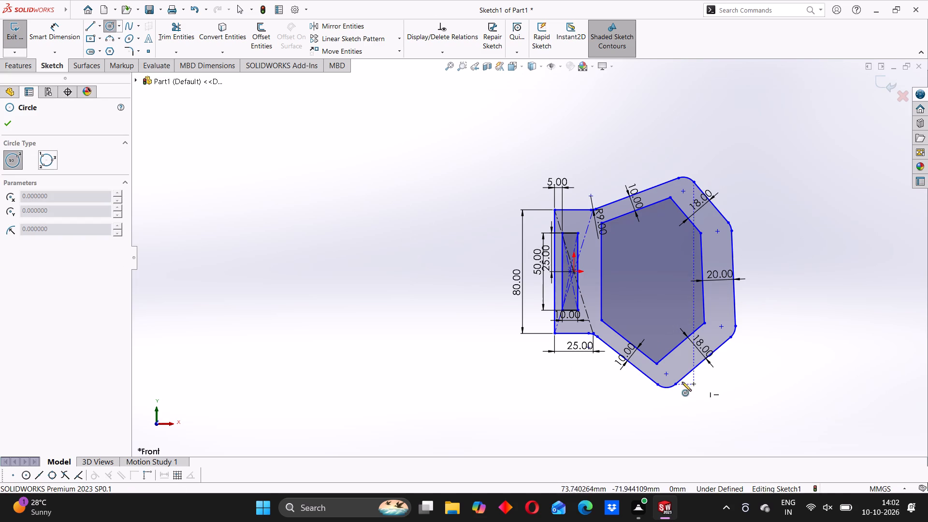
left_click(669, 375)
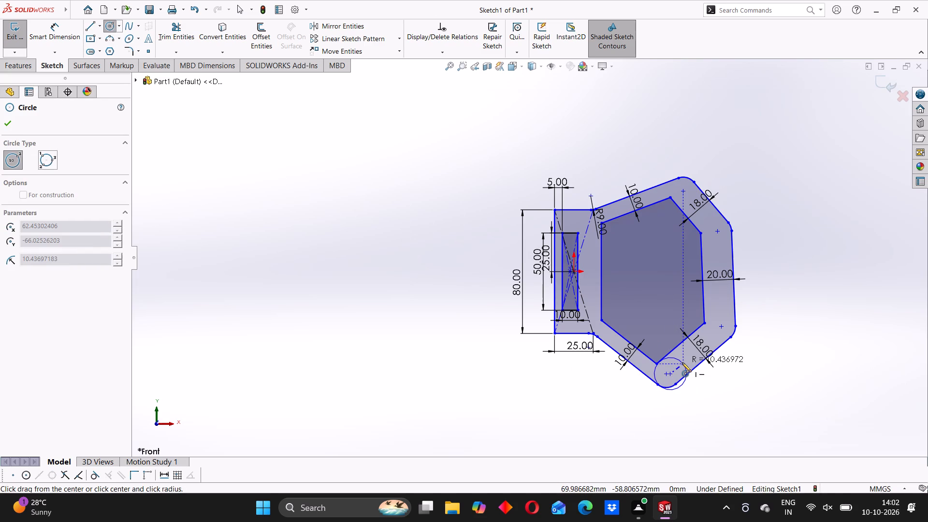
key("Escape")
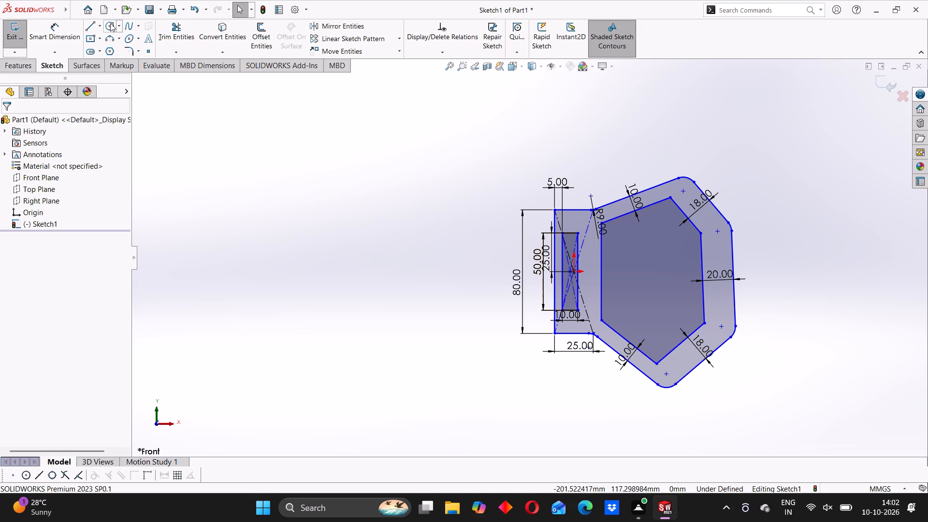
Sketch four circles of about 5 to 7 mm radius centred on the handle's top, upper-right, lower-right and bottom fillet centres.
left_click(110, 24)
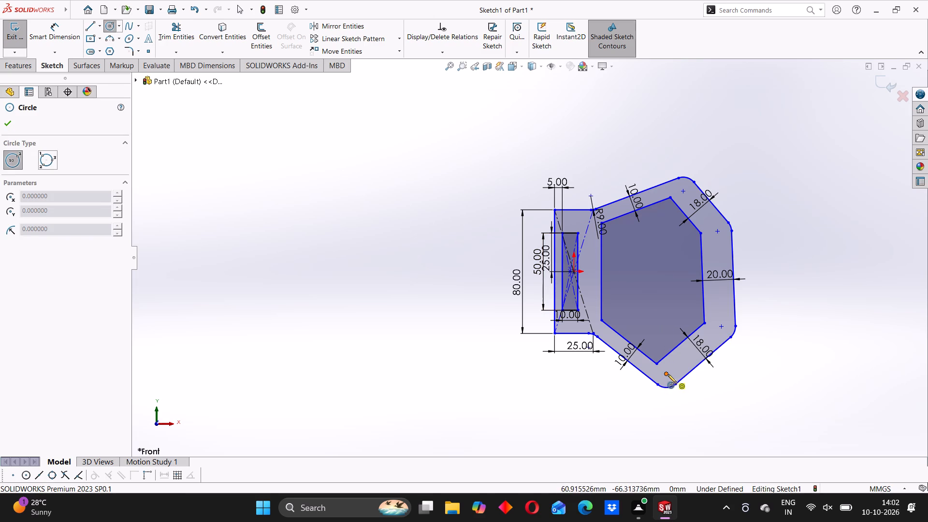
left_click(667, 374)
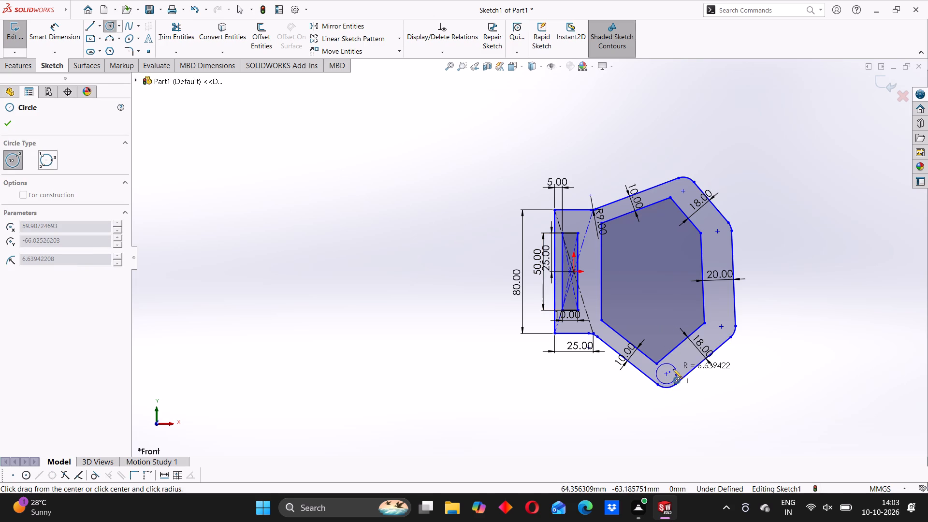
left_click(673, 370)
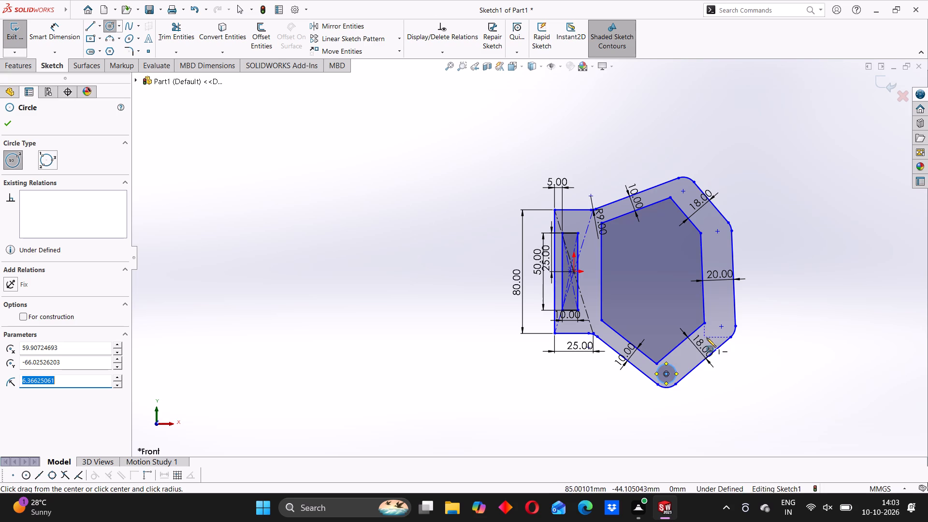
scroll(710, 333, "down", 2)
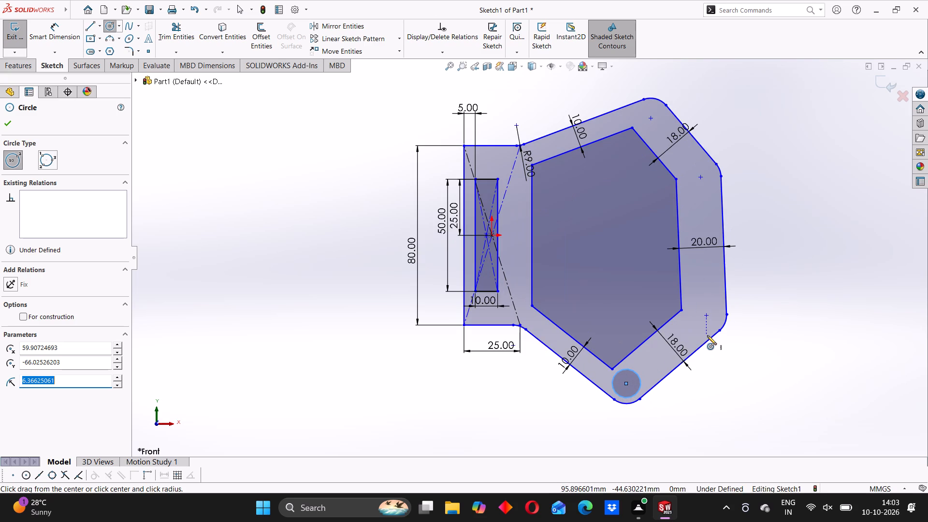
left_click(707, 315)
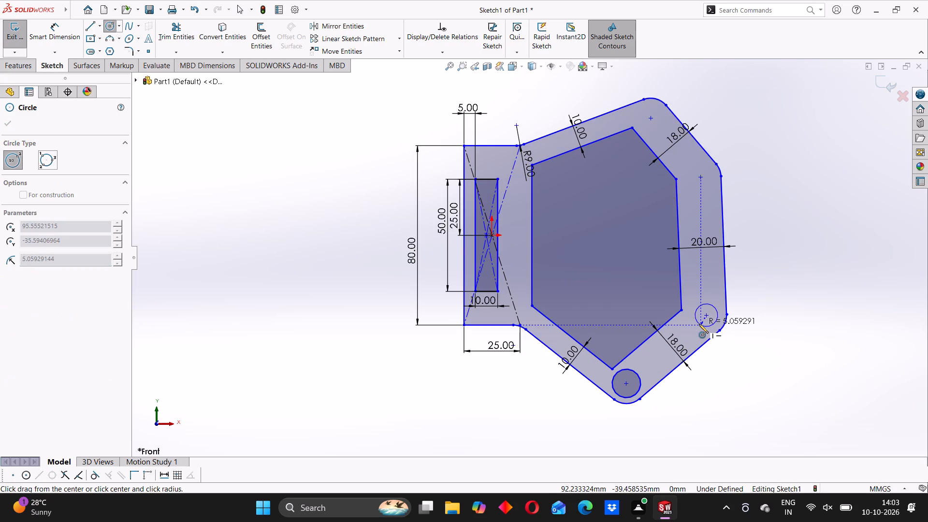
left_click(699, 324)
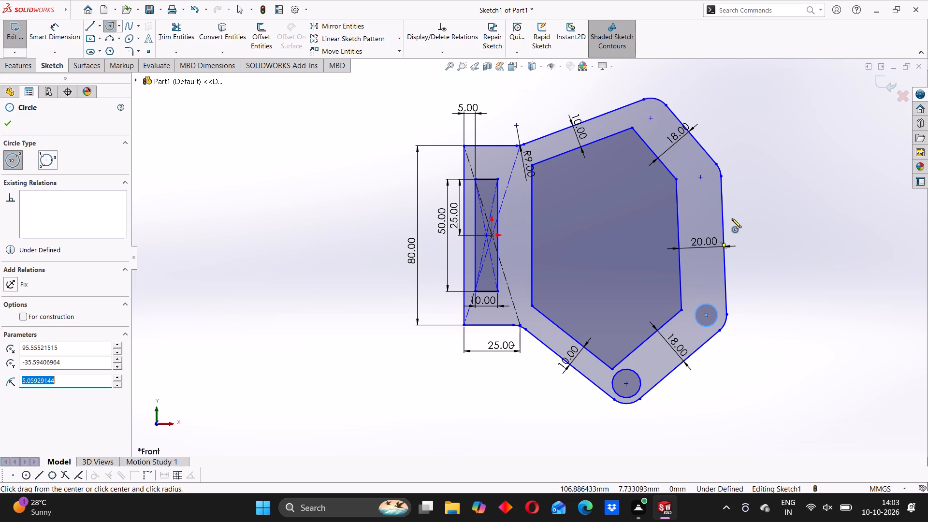
left_click(699, 177)
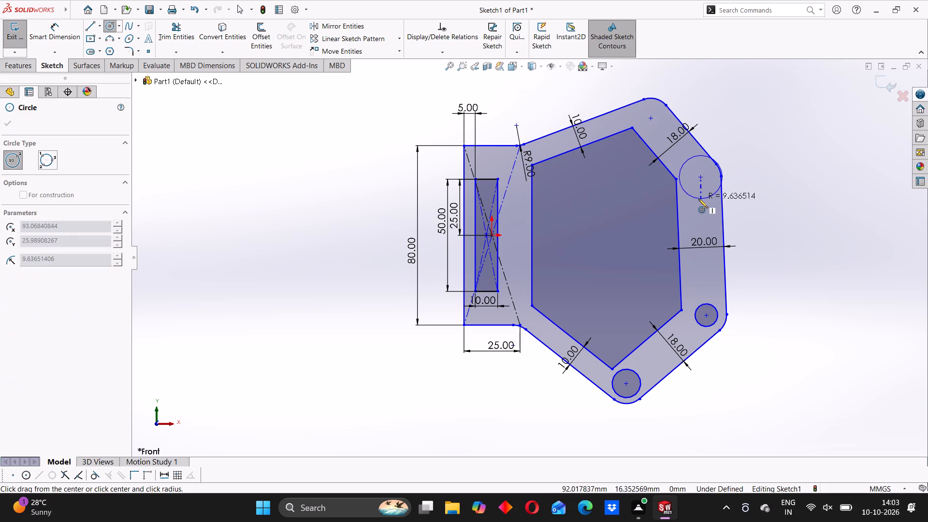
left_click(696, 191)
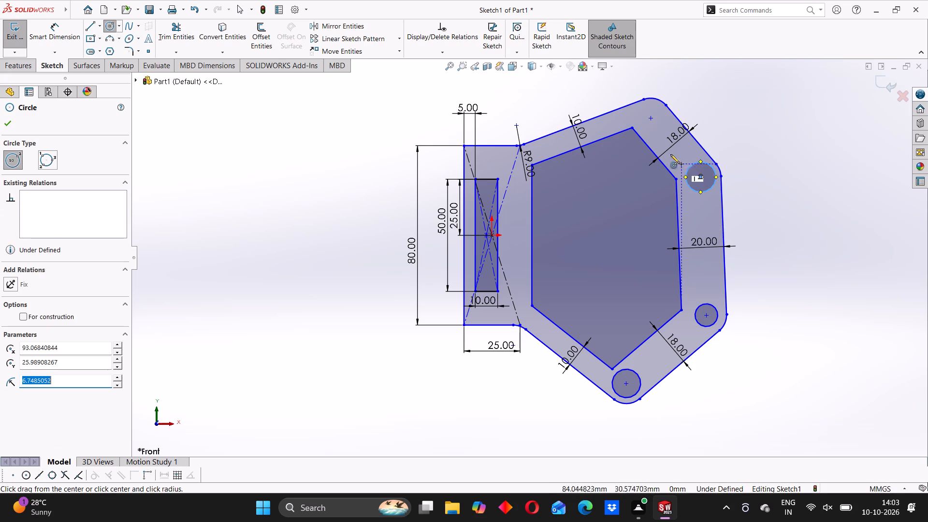
left_click(650, 121)
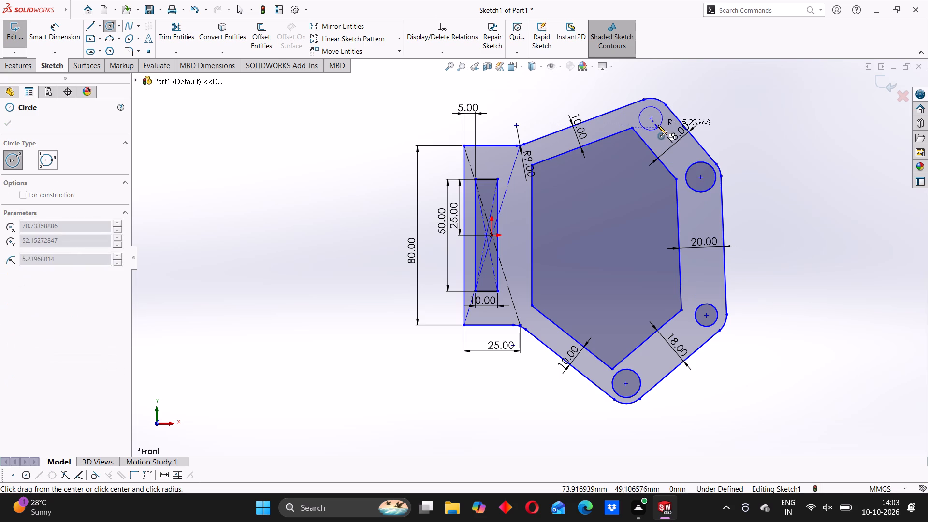
left_click(658, 125)
Dimension the handle's bottom circle to an 8 mm diameter.
left_click(78, 43)
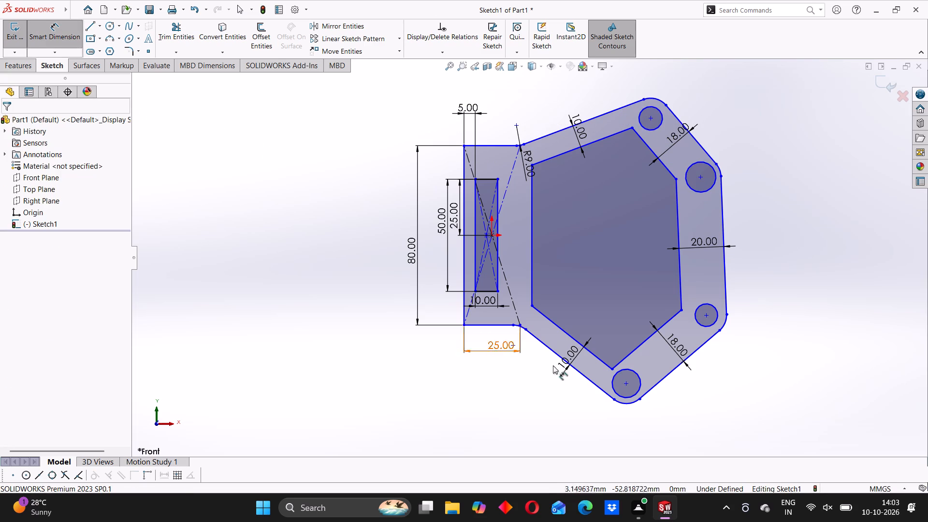
left_click(633, 373)
left_click(642, 364)
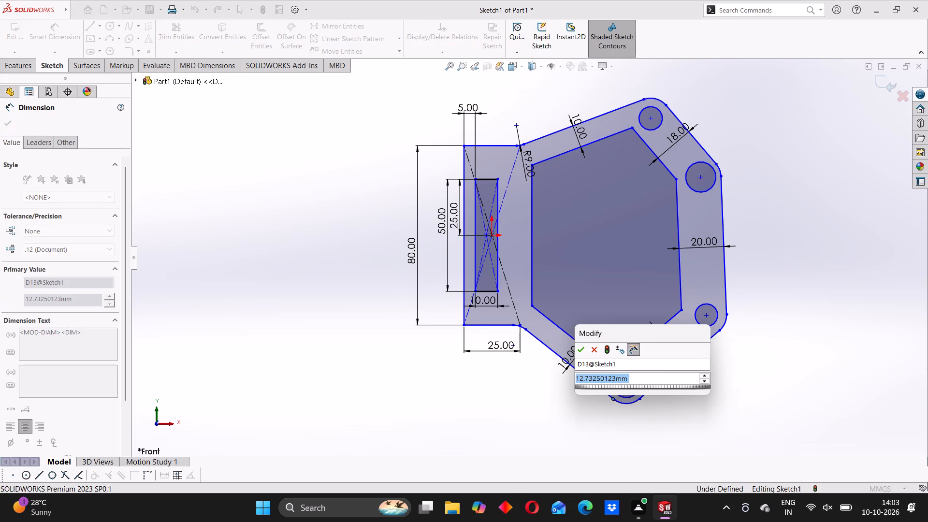
key("8")
key("Return")
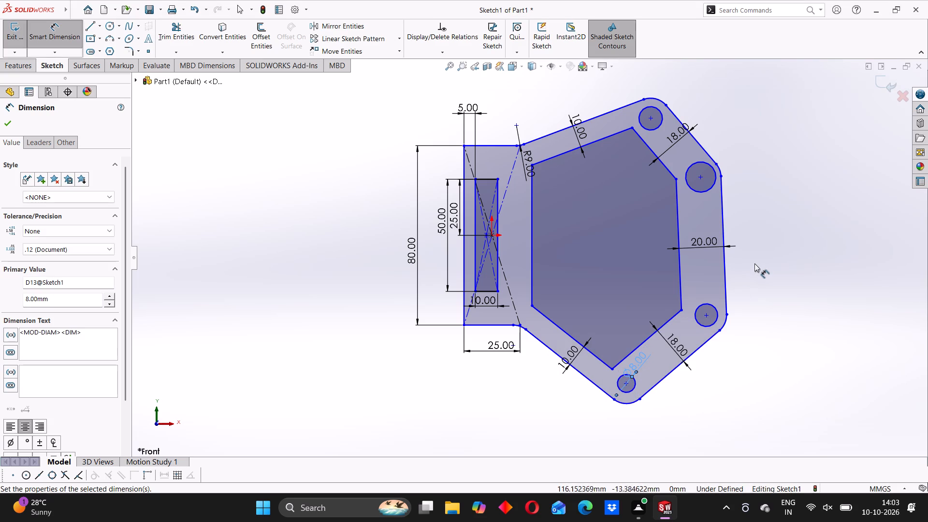
left_click(755, 262)
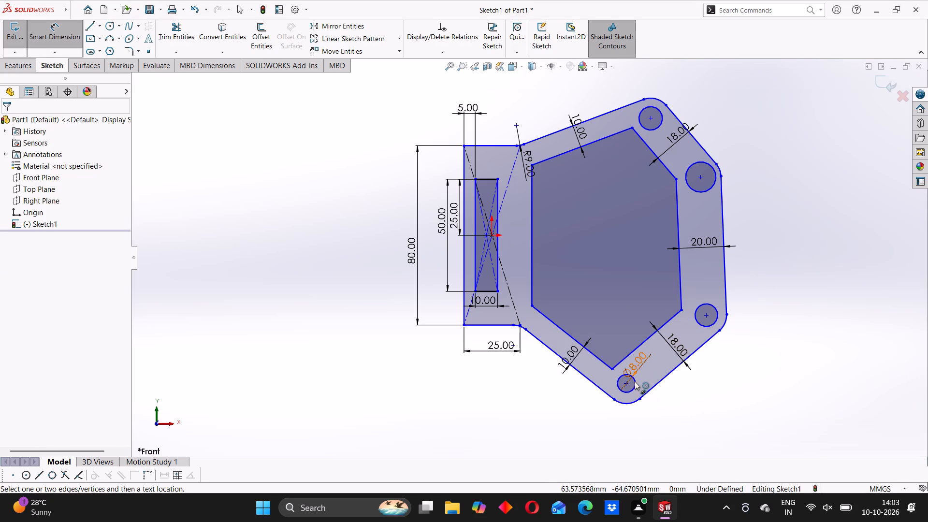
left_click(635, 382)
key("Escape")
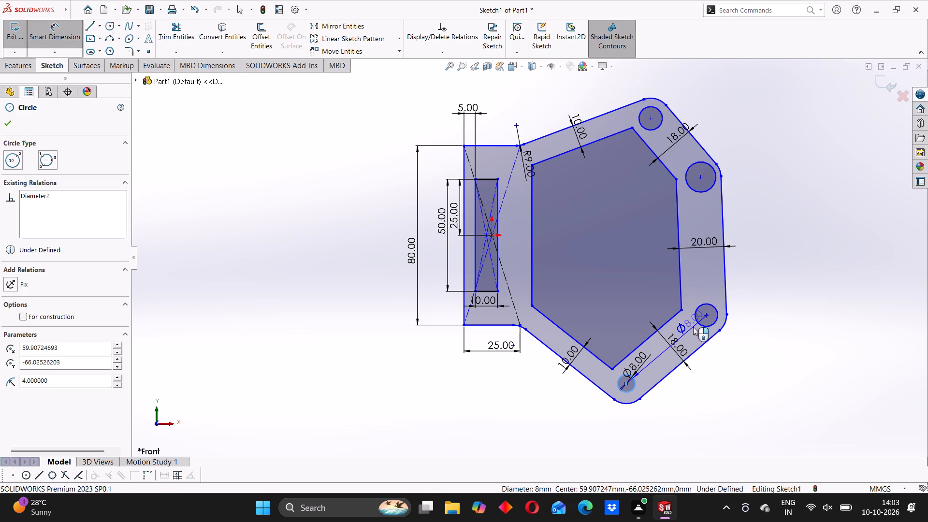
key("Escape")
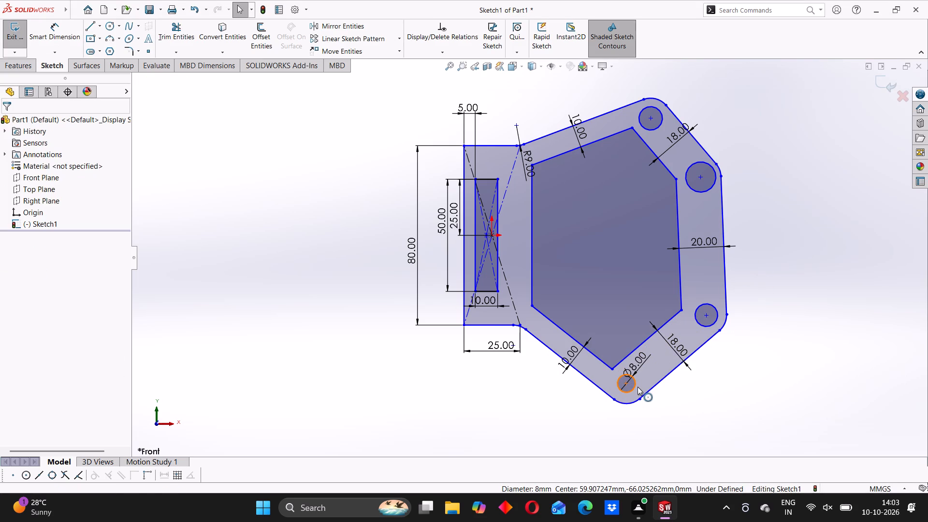
Add an Equal relation between the 8 mm circle and the other three handle circles.
left_click(637, 382, "ctrl")
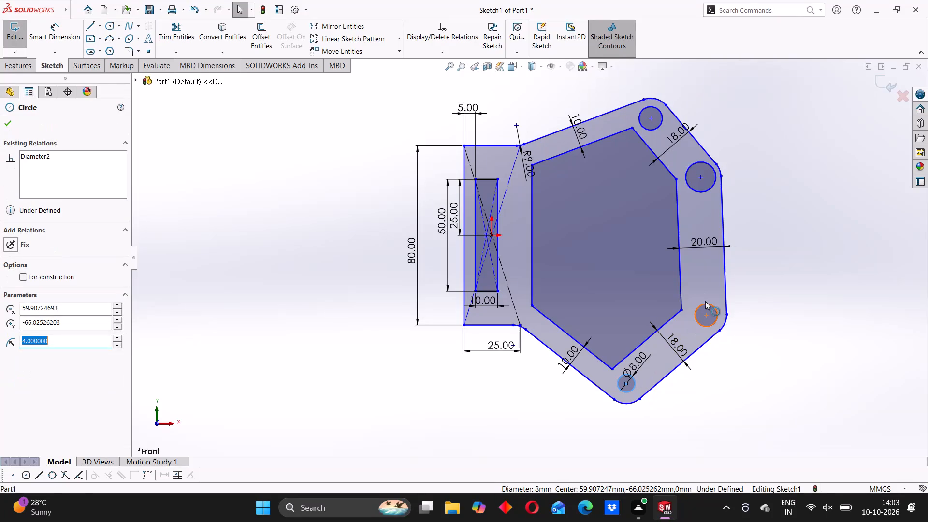
left_click(706, 303, "ctrl")
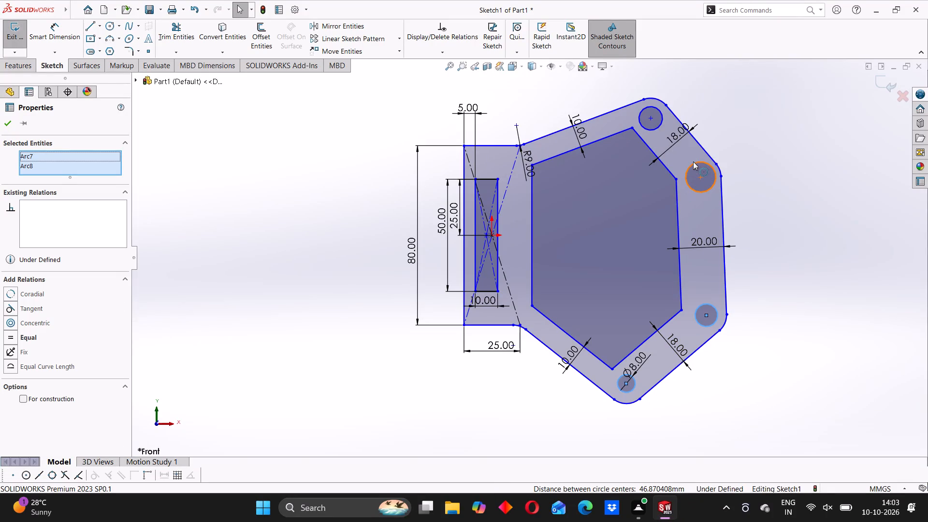
left_click(695, 161, "ctrl")
left_click(659, 127, "ctrl")
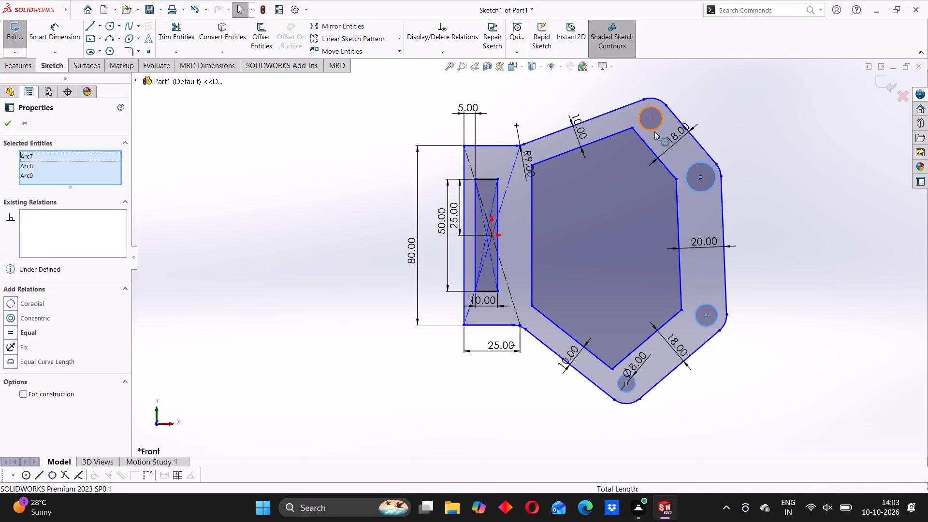
left_click(13, 343)
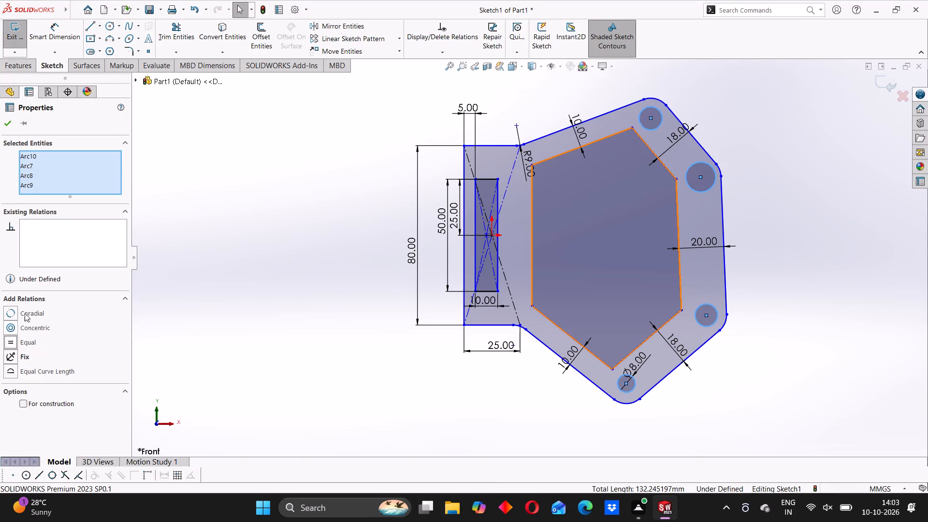
left_click(11, 122)
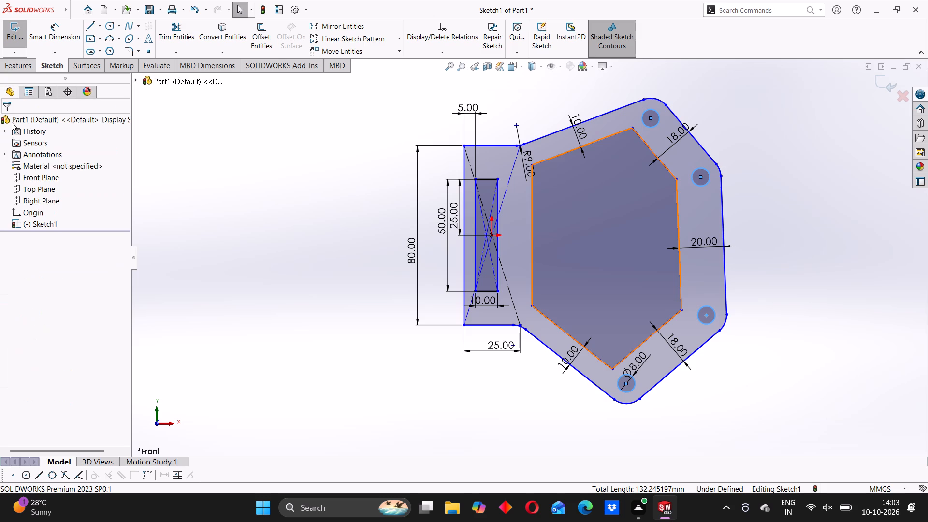
scroll(610, 269, "up", 2)
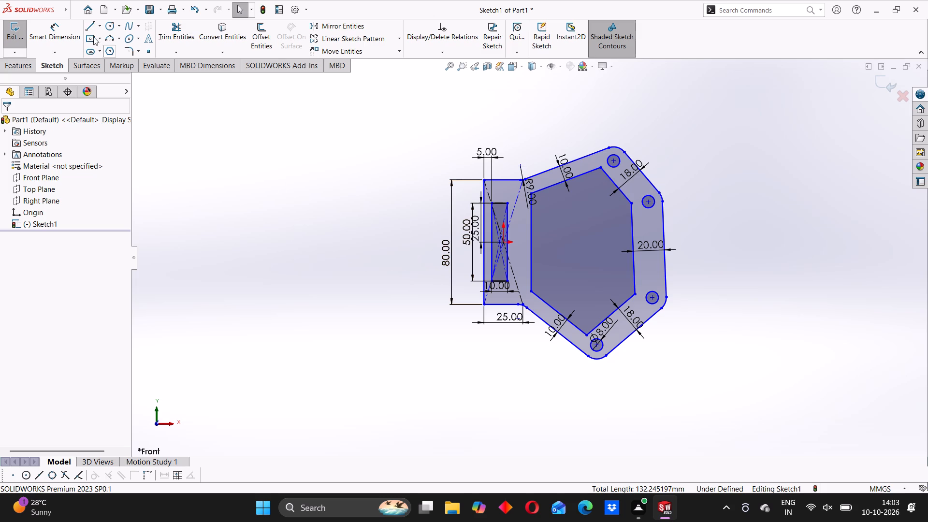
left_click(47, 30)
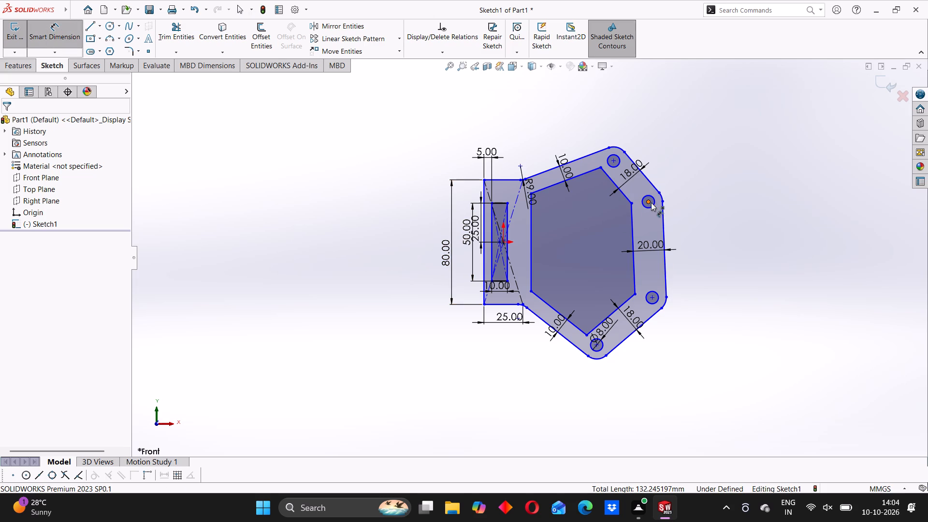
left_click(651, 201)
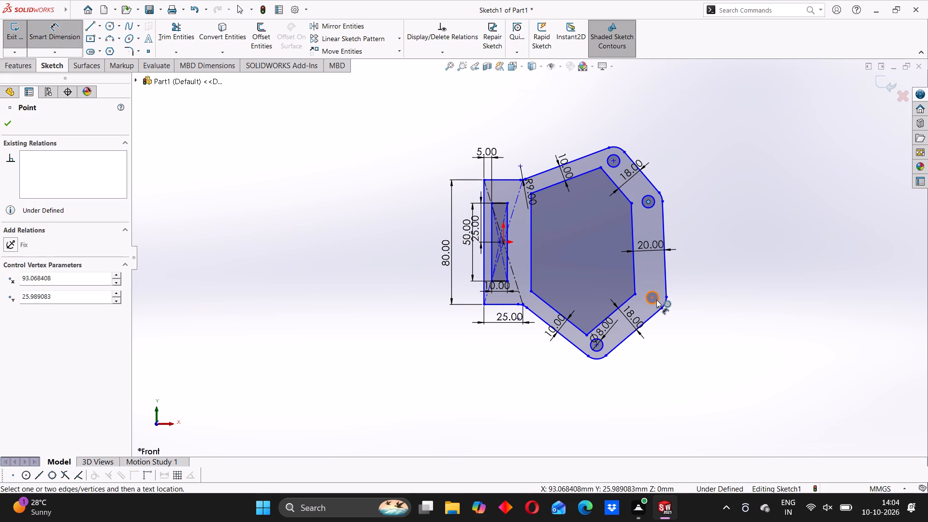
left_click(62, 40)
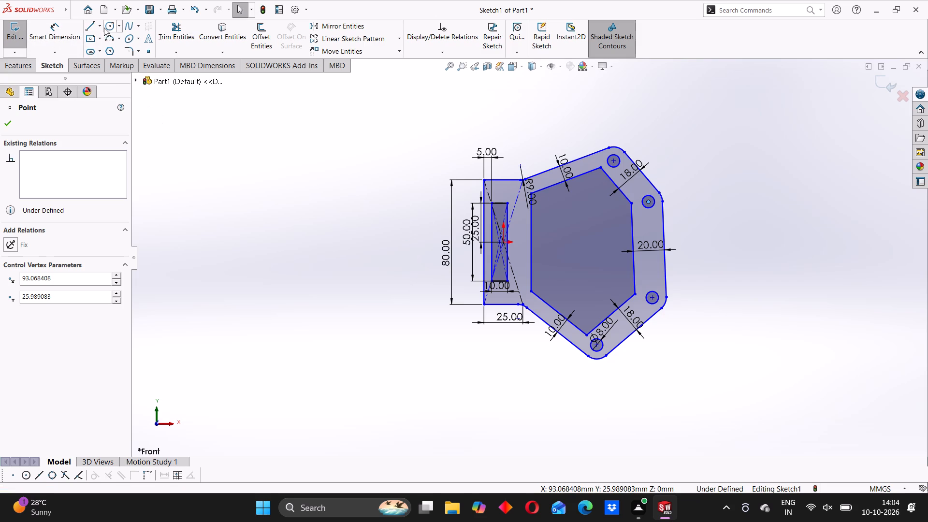
Sketch a horizontal centerline about 187 mm long through the origin, spanning the whole rectangle and handle.
left_click(101, 26)
left_click(109, 49)
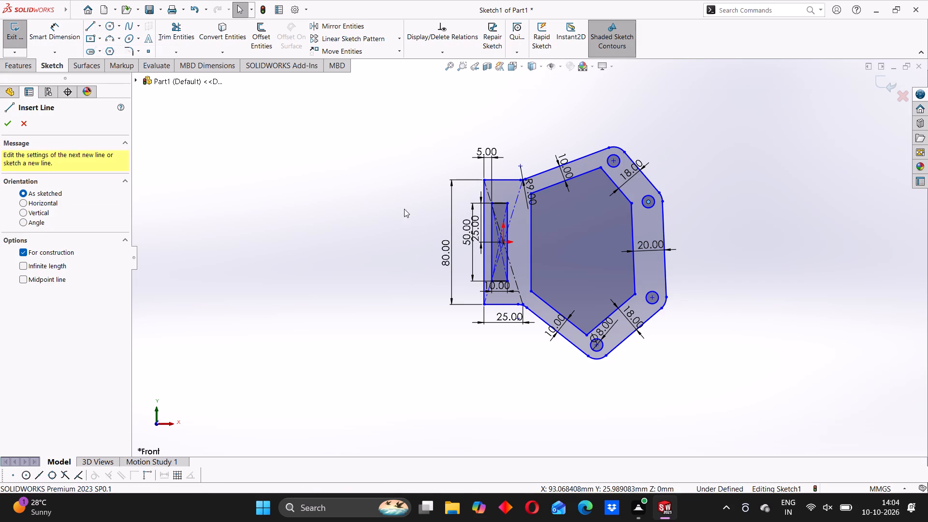
left_click(421, 239)
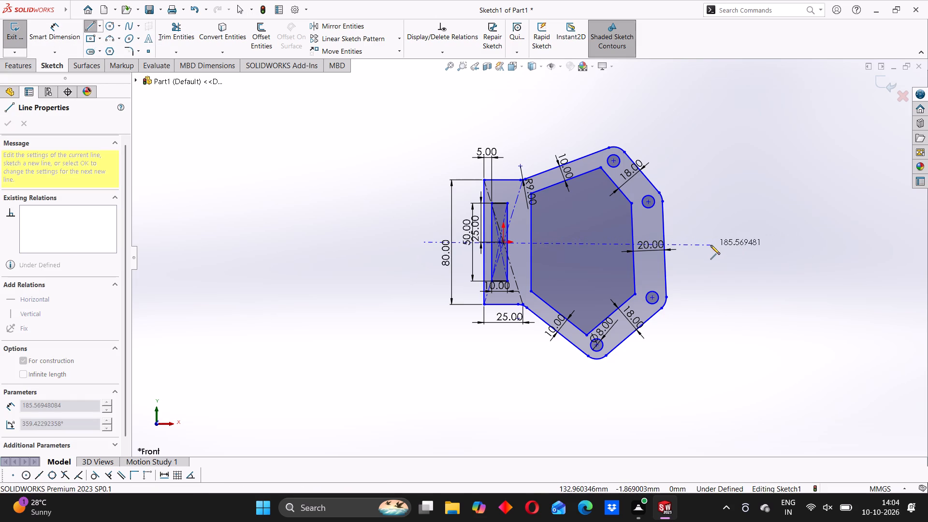
left_click(714, 243)
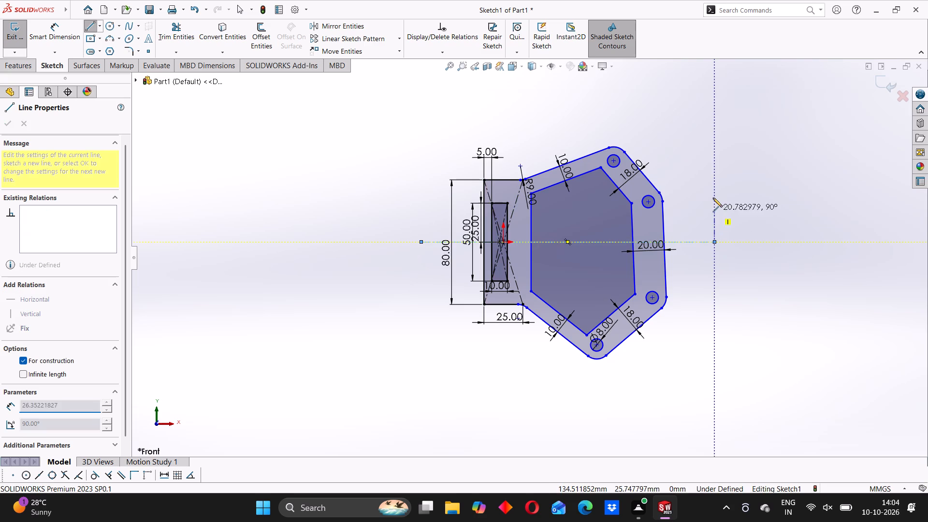
key("Escape")
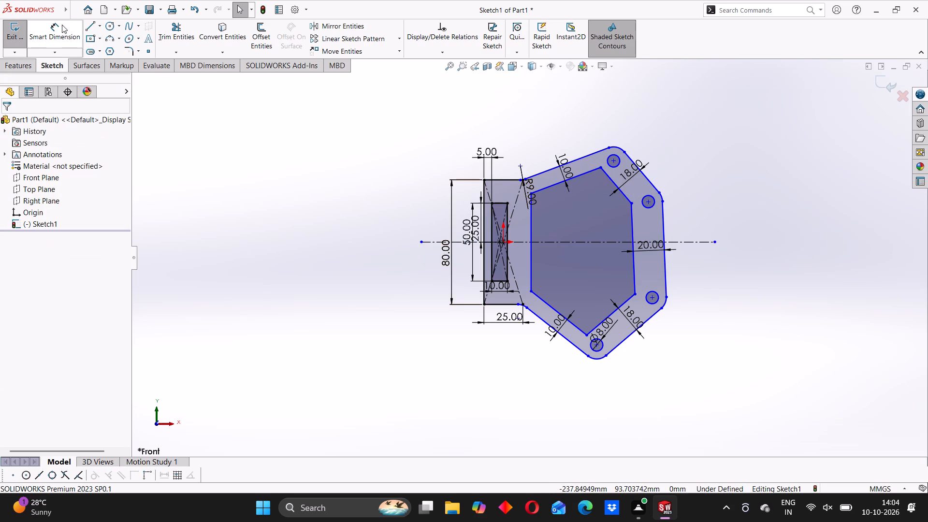
Dimension the handle's upper-right circle centre at 85.9/2 mm (42.95 mm) above the horizontal centerline.
left_click(65, 31)
left_click(648, 201)
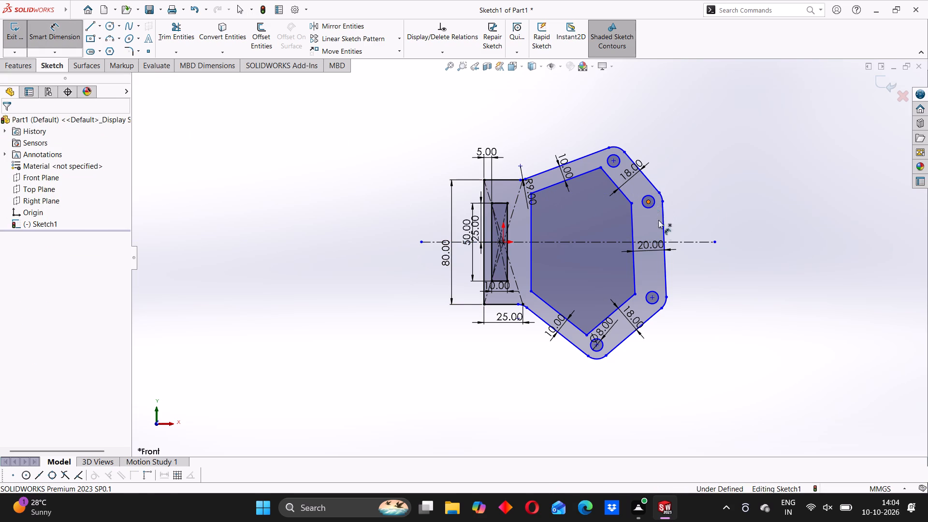
left_click(676, 241)
left_click(694, 209)
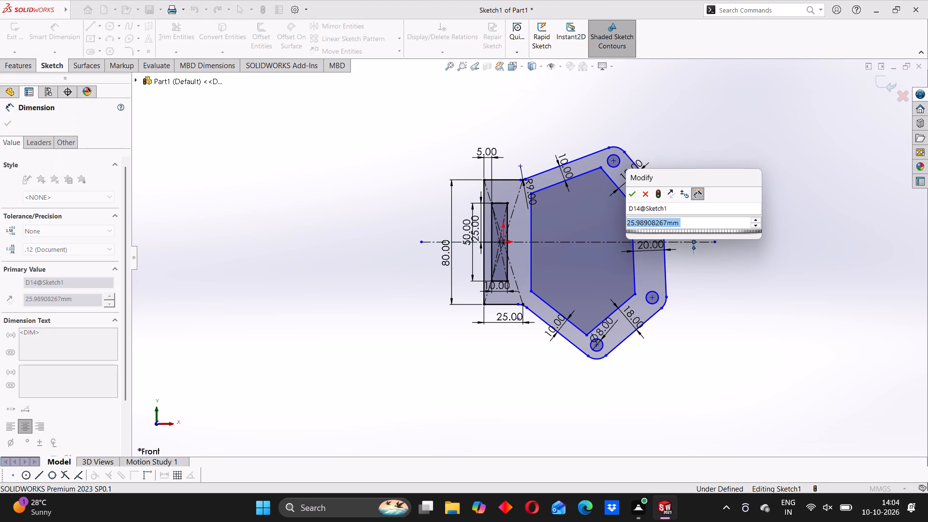
type("85.9")
type("/2")
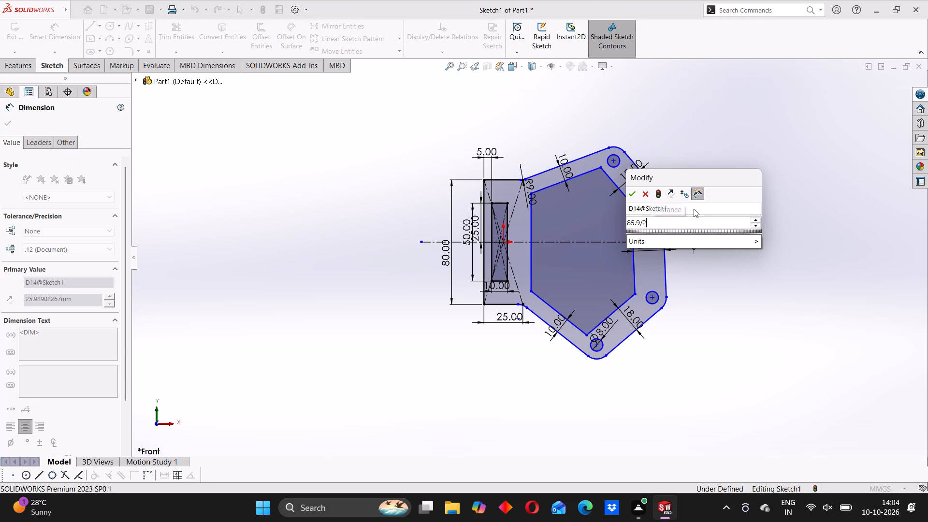
key("Return")
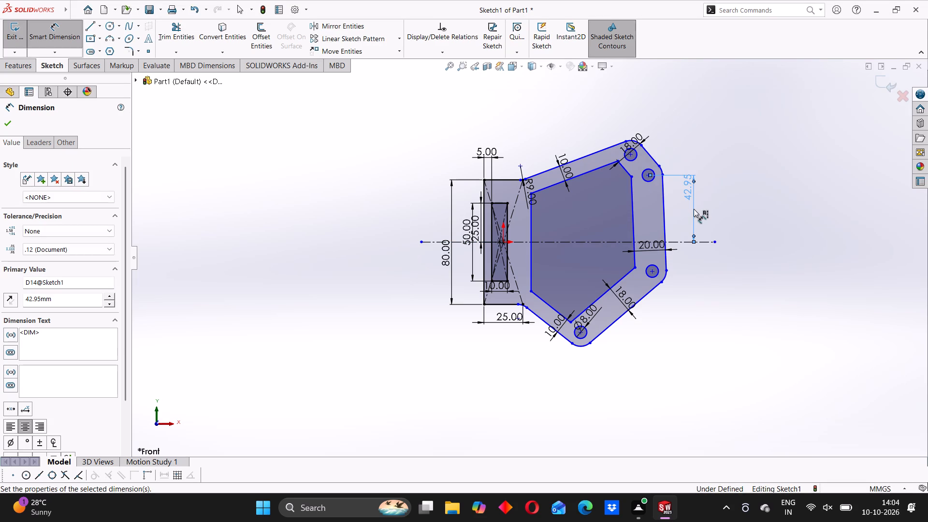
Dimension the handle's lower-right circle centre at 85.9/2 mm (42.95 mm) below the horizontal centerline.
left_click(652, 269)
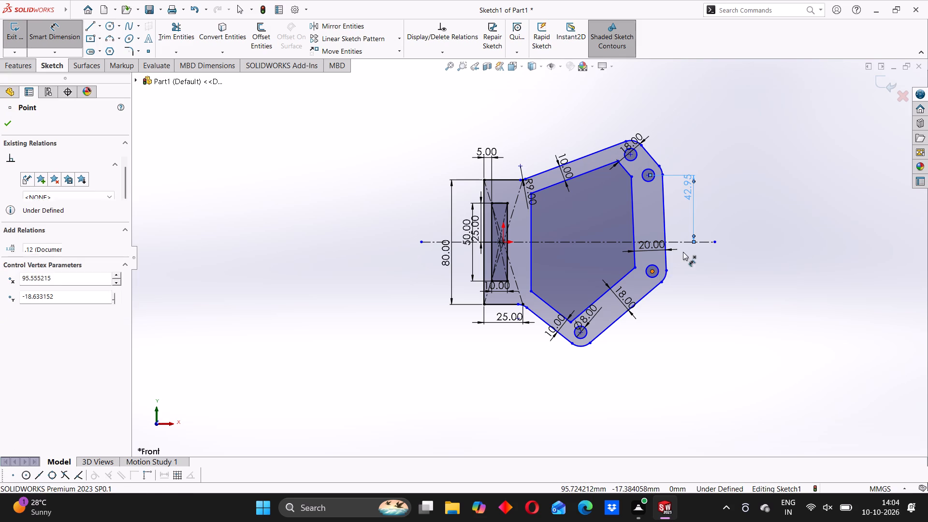
left_click(689, 244)
left_click(744, 247)
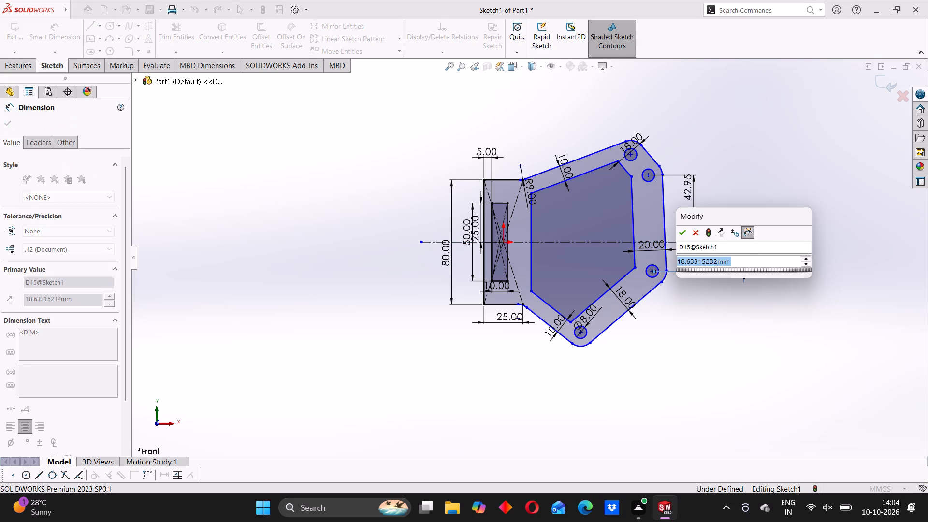
type("85.")
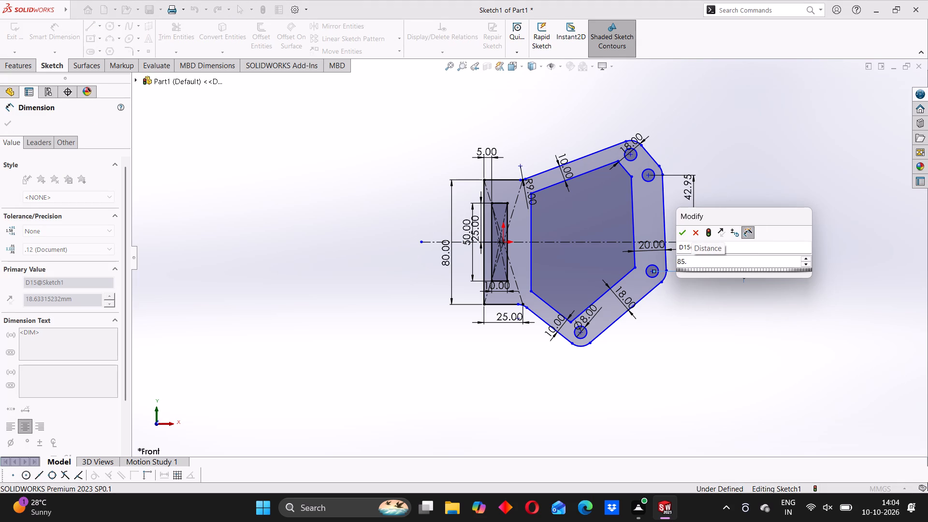
type("9/2")
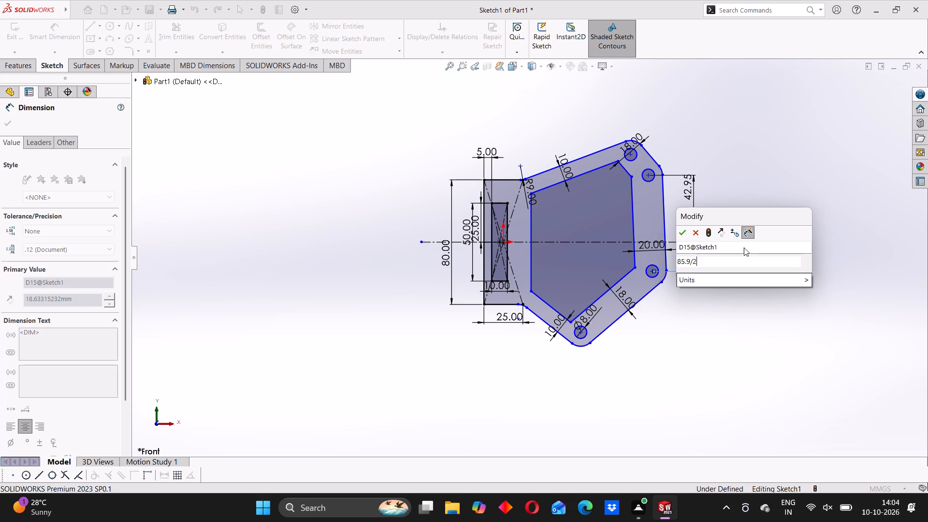
key("Return")
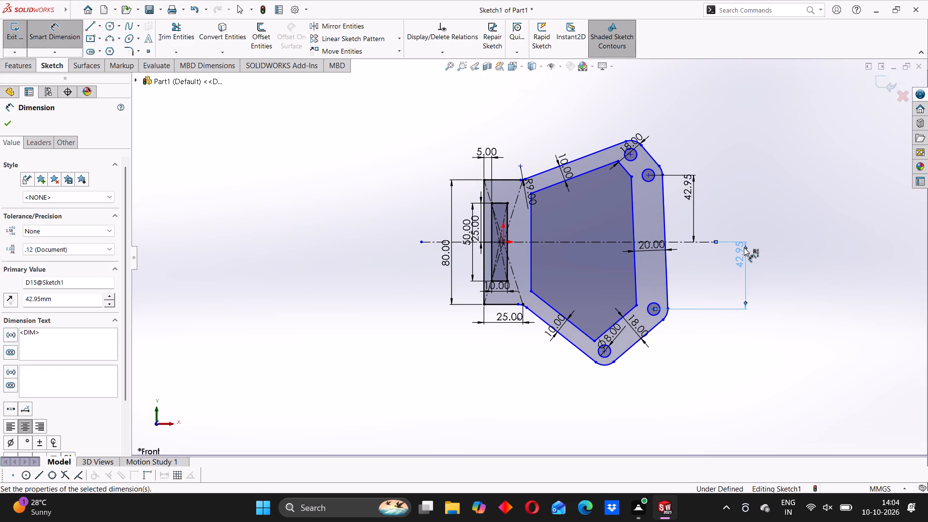
left_click(362, 252)
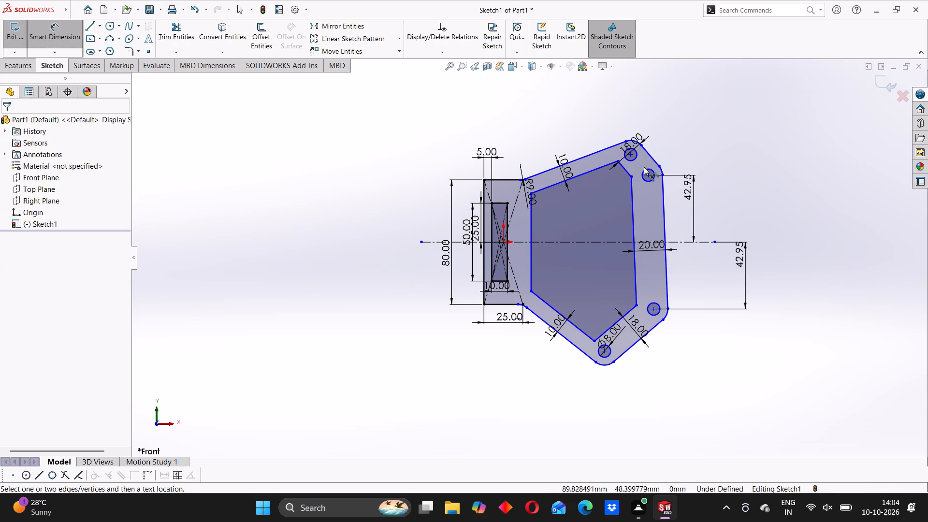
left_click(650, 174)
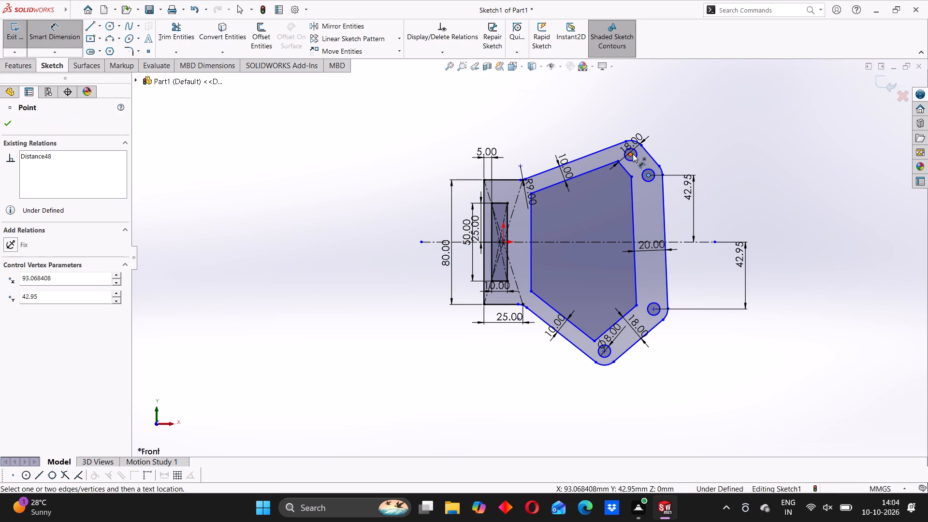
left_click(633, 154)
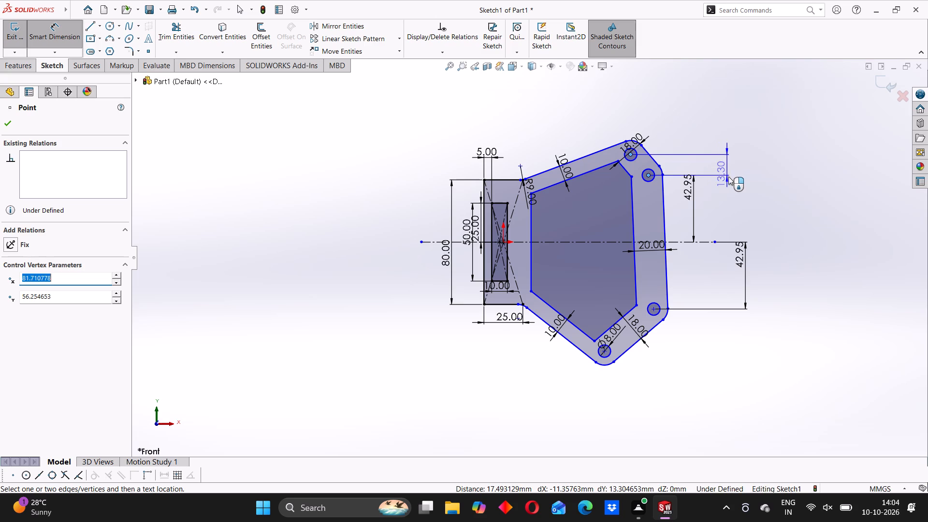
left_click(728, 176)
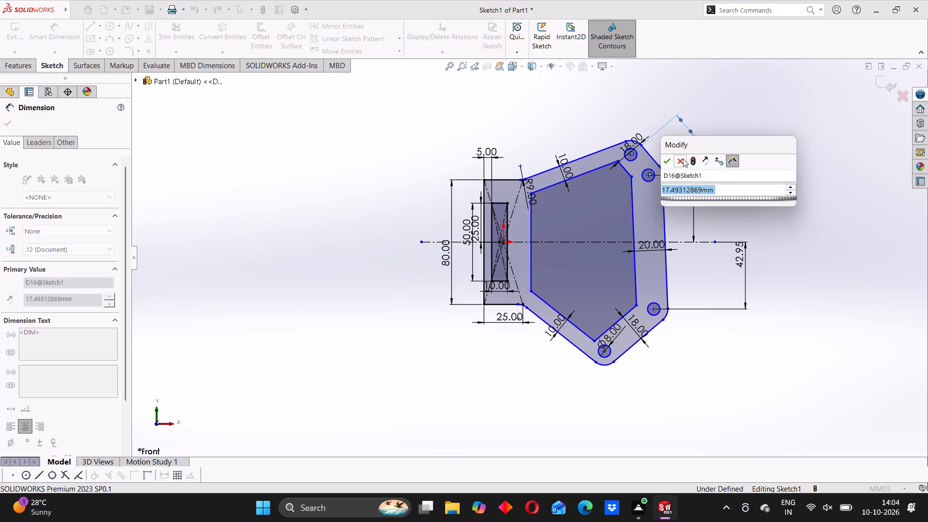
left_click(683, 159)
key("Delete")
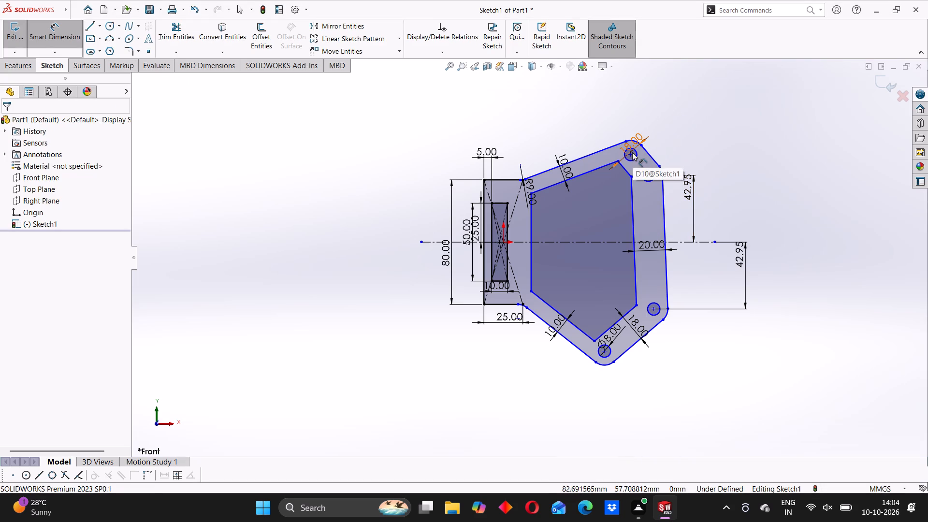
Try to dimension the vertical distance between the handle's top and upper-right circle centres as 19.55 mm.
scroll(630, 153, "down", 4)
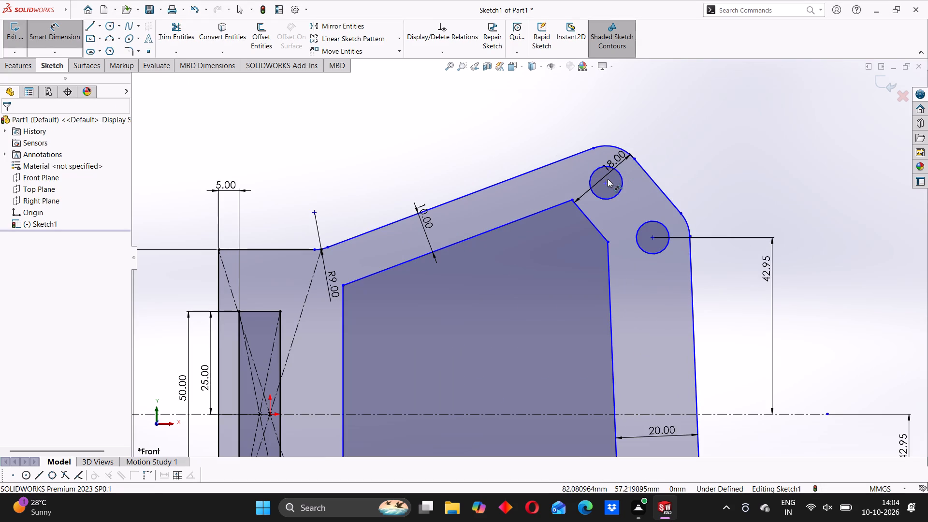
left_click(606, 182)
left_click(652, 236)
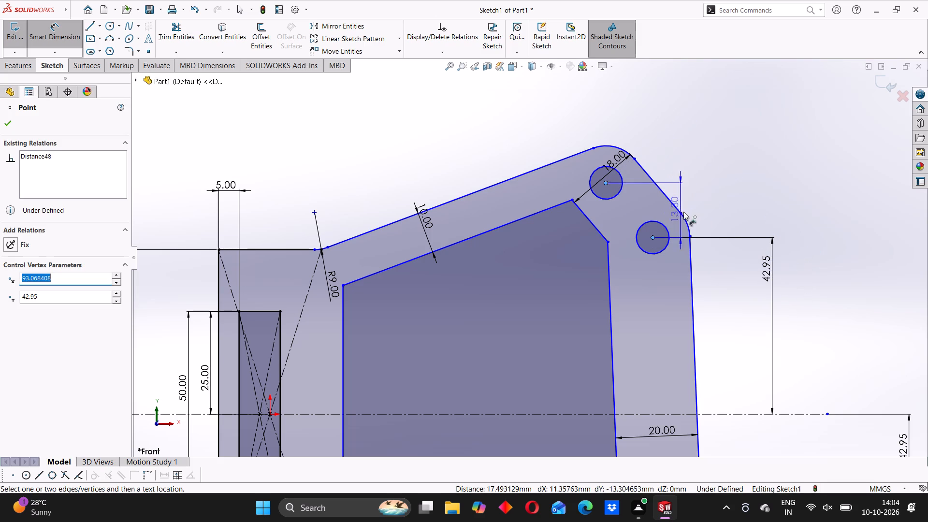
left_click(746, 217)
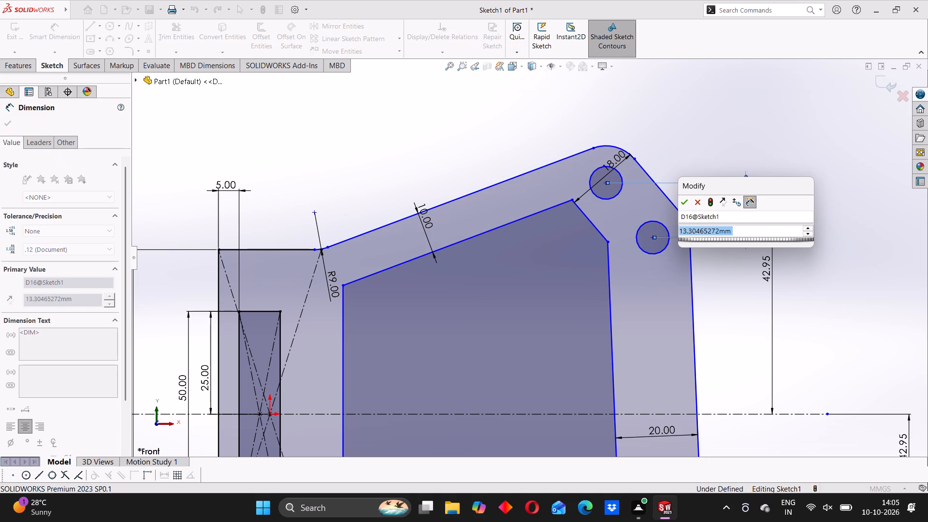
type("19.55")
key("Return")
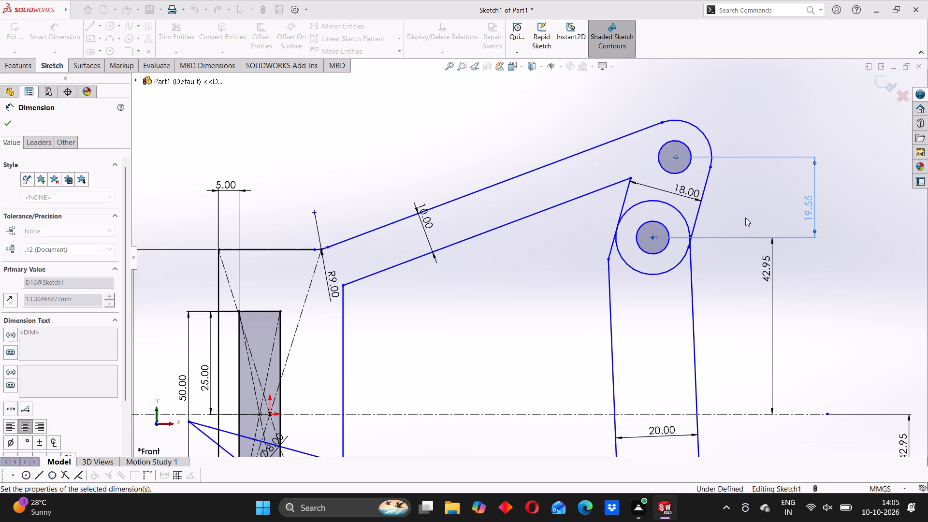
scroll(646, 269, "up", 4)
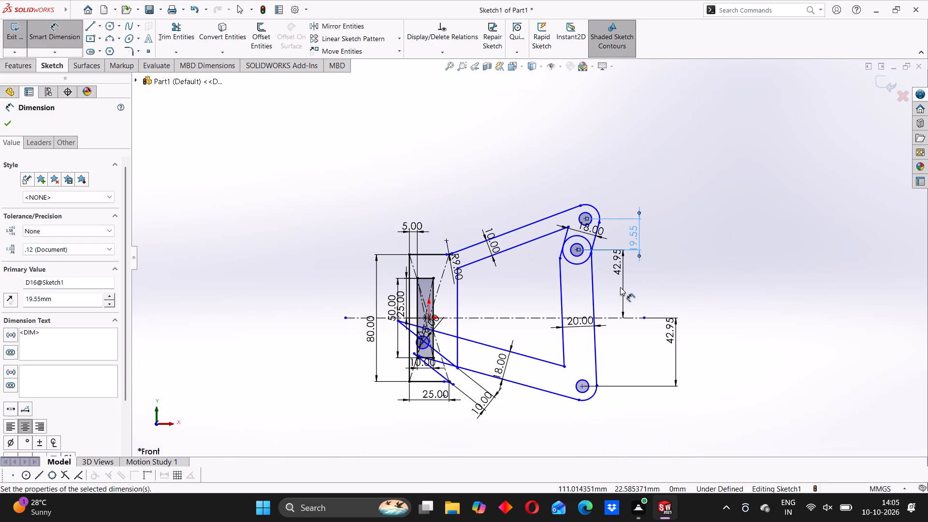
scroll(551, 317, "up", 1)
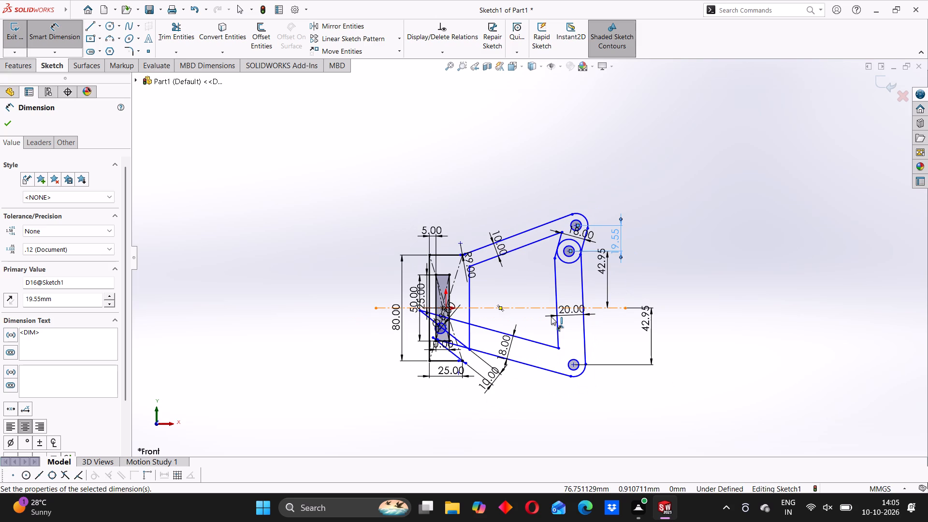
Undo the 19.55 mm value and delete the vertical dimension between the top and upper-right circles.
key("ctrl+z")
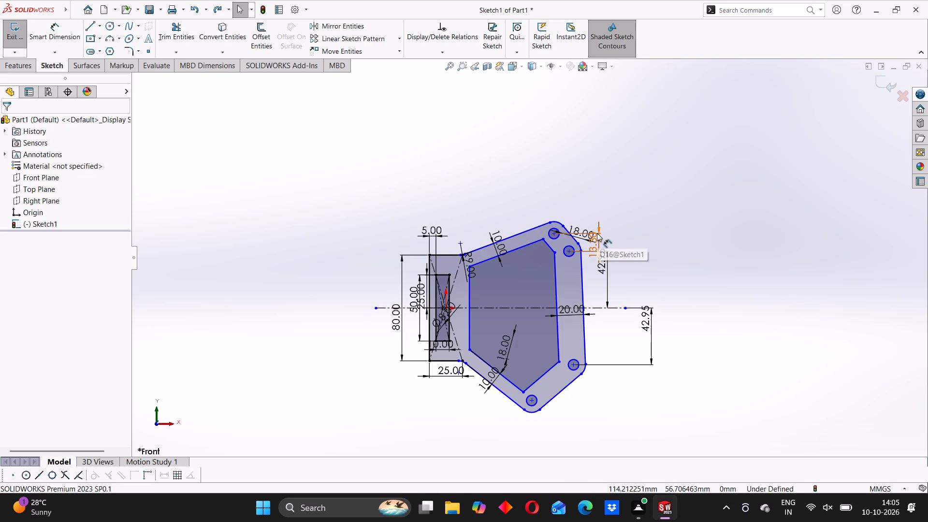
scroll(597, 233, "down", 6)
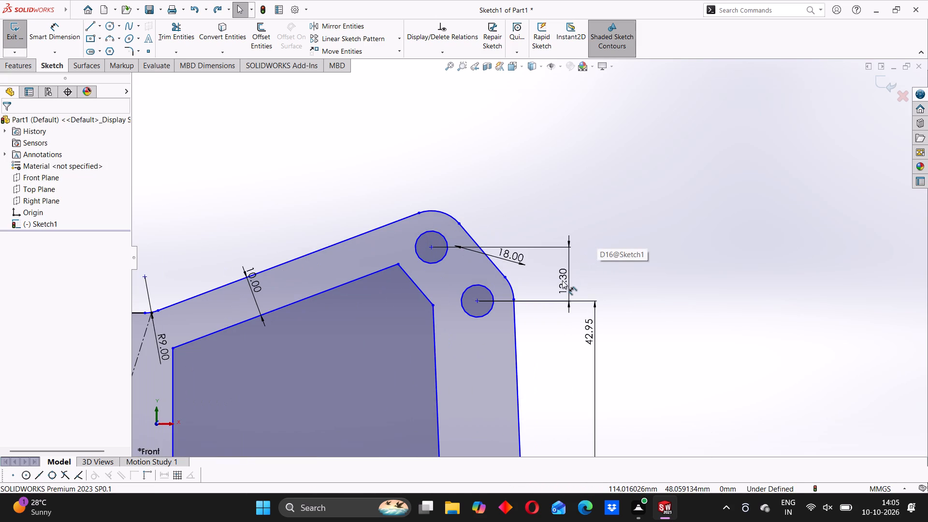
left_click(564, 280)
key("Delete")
Trim away the inner left line below the centerline, both lower inner diagonals and the lower-left outer edge of the handle.
scroll(558, 307, "up", 9)
scroll(462, 311, "down", 5)
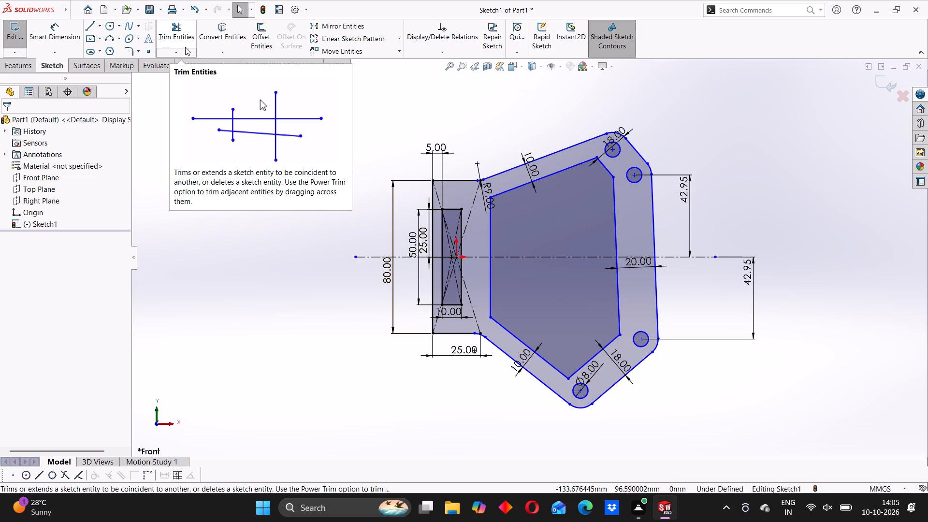
left_click(175, 32)
left_click(491, 279)
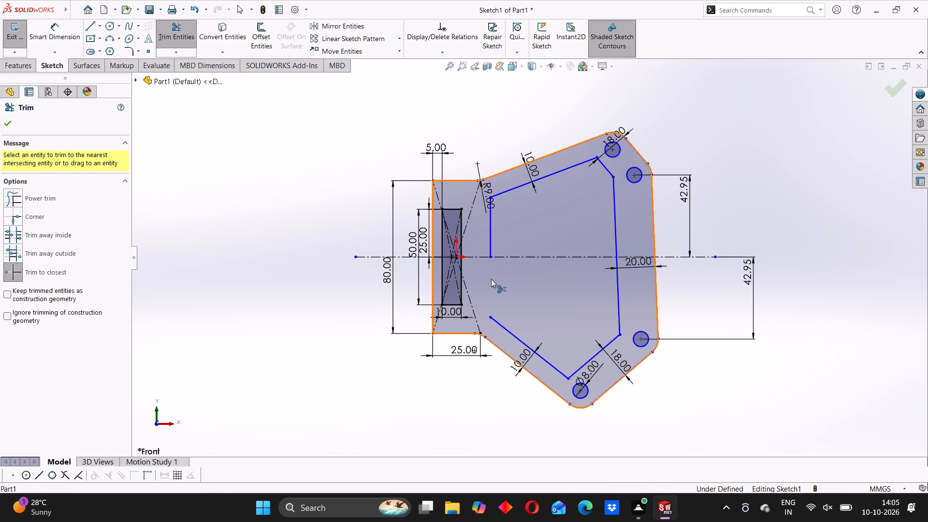
left_click(500, 324)
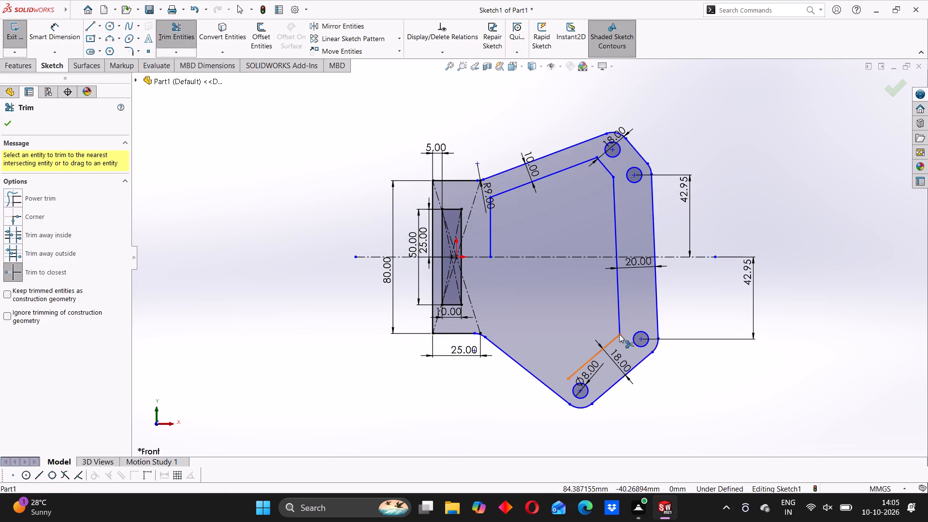
left_click(608, 346)
left_click(512, 359)
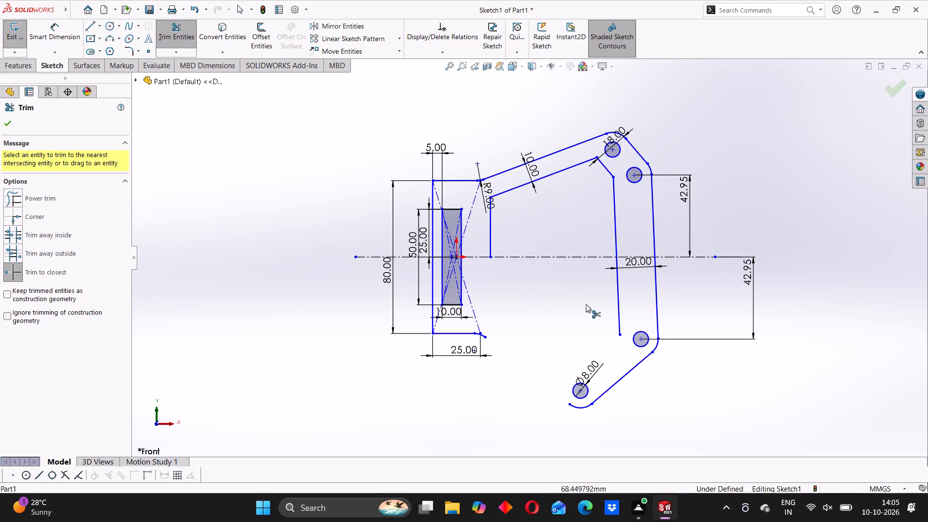
Power trim the handle's two right-hand lines back to the centerline and remove the lower circles, corner arcs and remaining outer diagonal.
left_click_drag(561, 290, 667, 294)
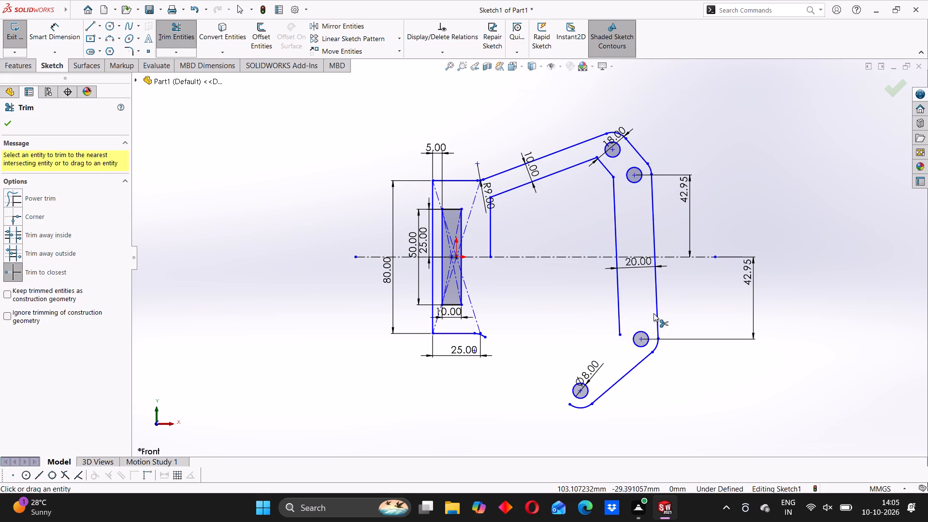
left_click(653, 313)
left_click(8, 198)
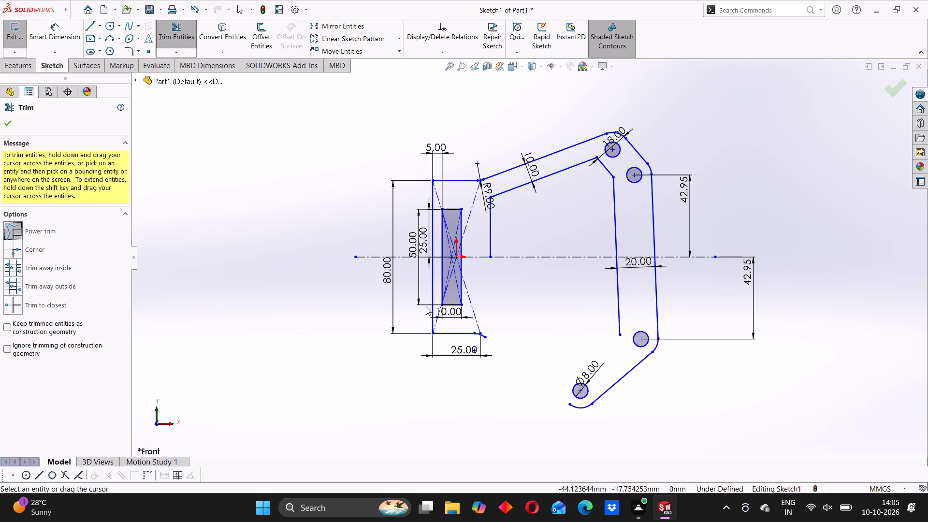
left_click_drag(571, 298, 574, 395)
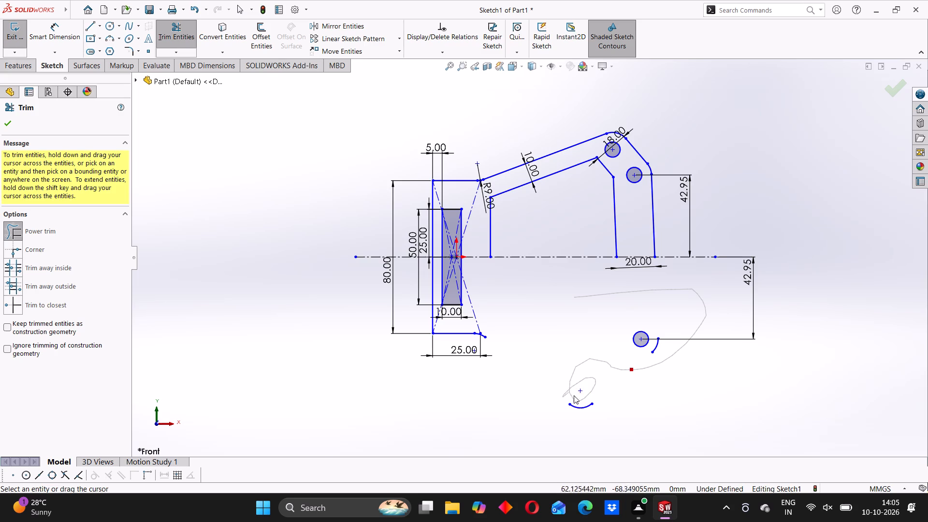
left_click_drag(574, 395, 657, 350)
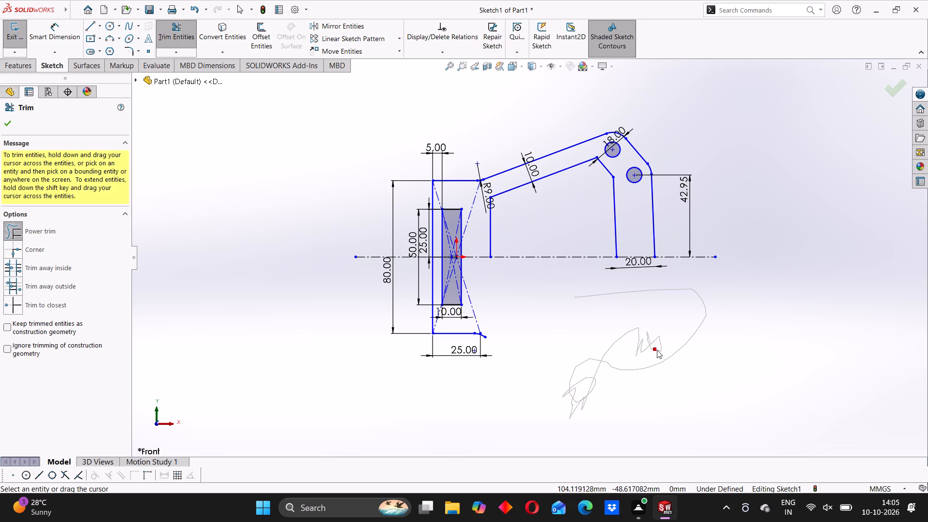
left_click_drag(657, 350, 654, 336)
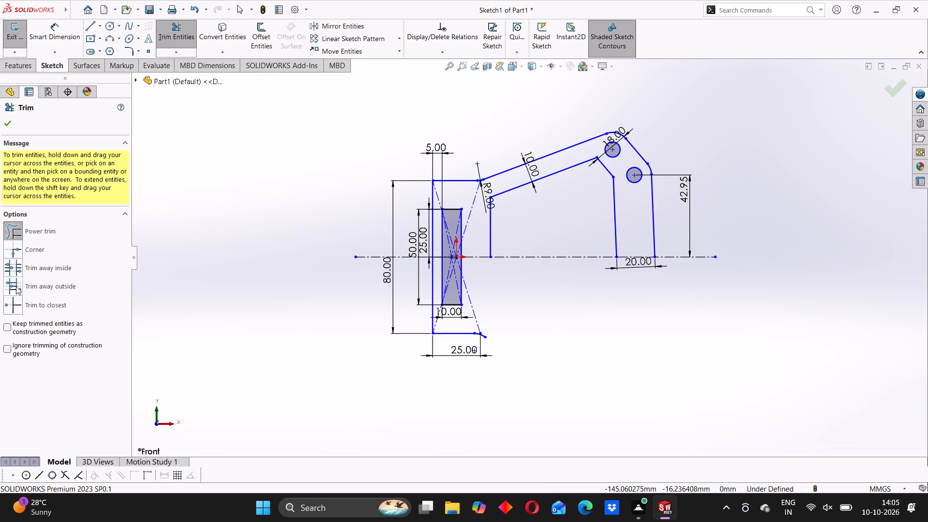
left_click(16, 301)
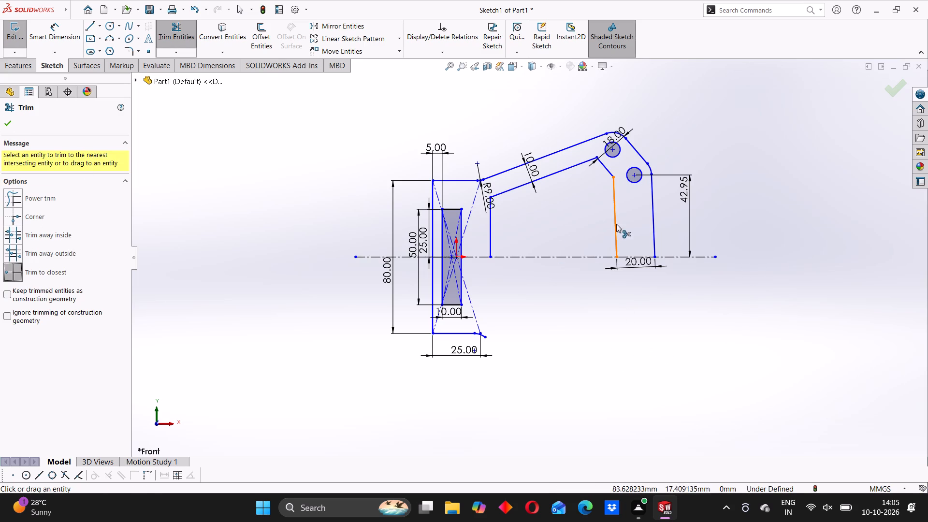
left_click(6, 126)
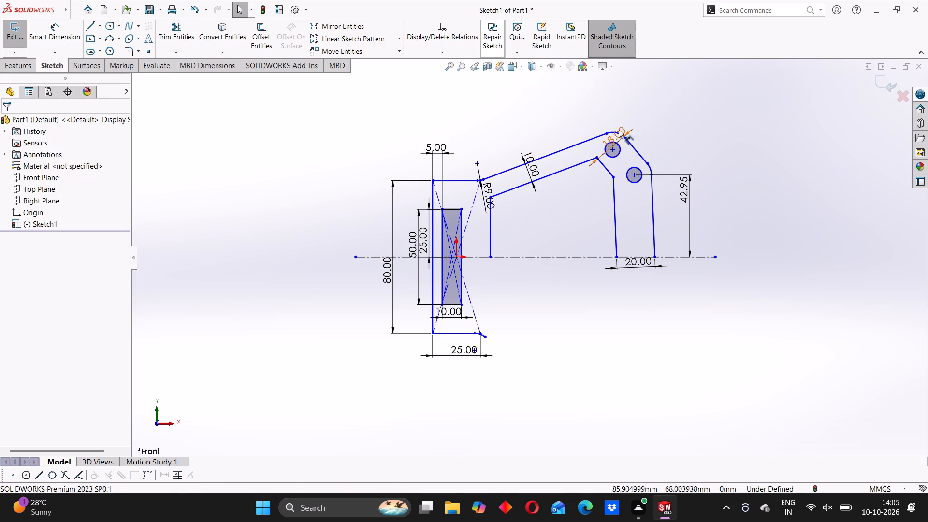
Dimension the horizontal distance between the handle's top and upper-right circle centres as 16.35 mm.
left_click(615, 150)
left_click(637, 175)
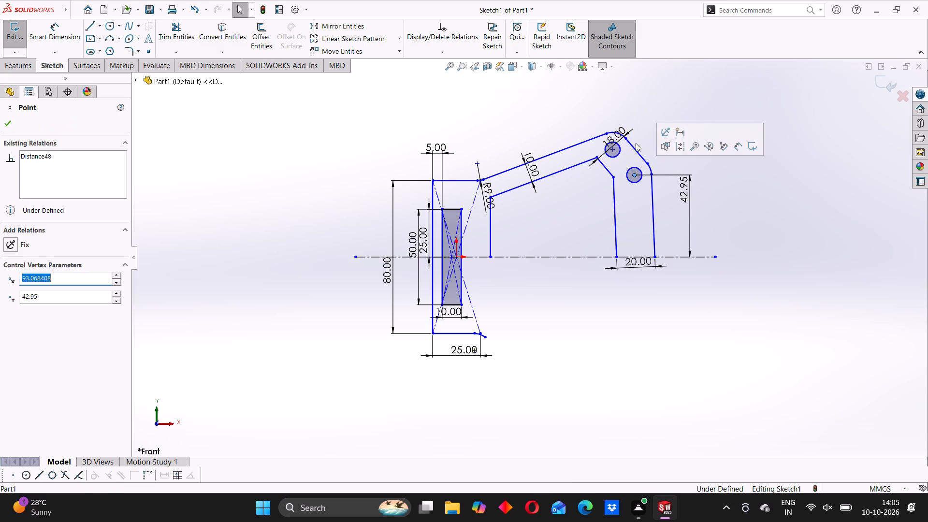
left_click(57, 37)
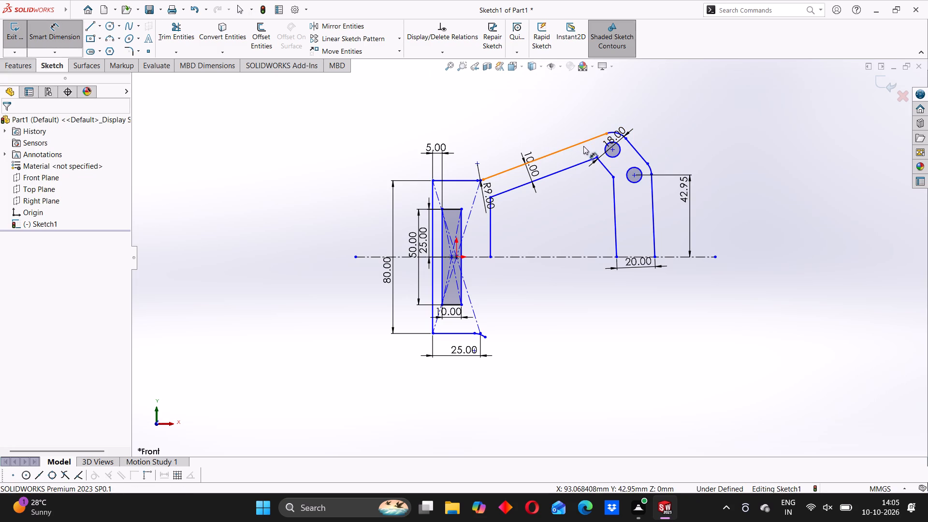
left_click(613, 150)
left_click(633, 174)
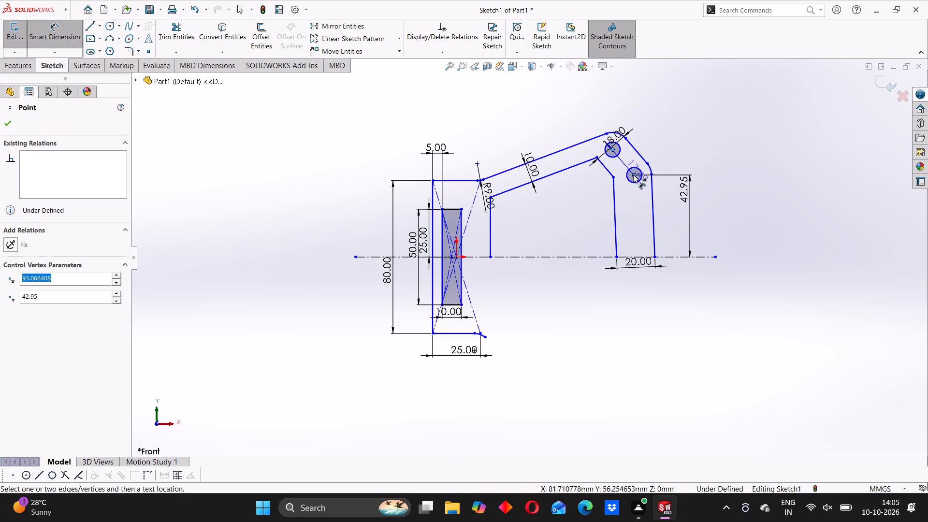
left_click(618, 99)
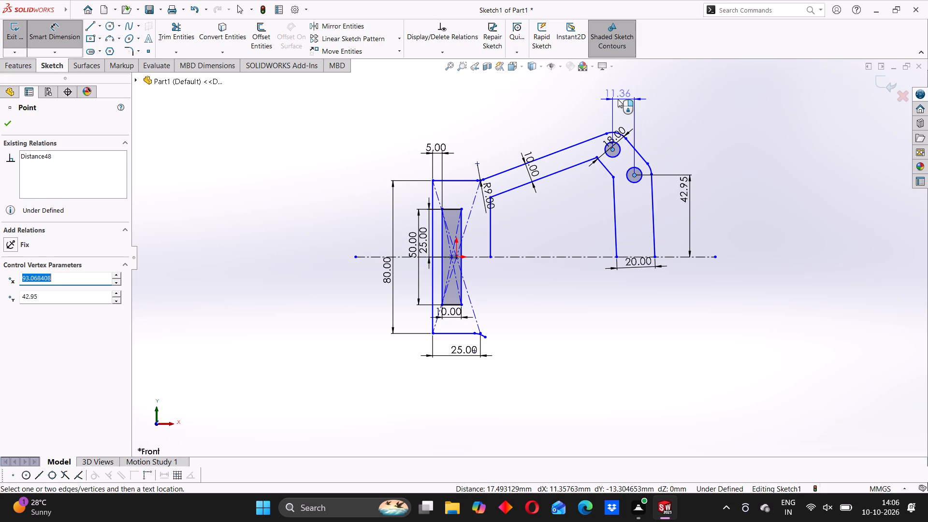
type("16.35")
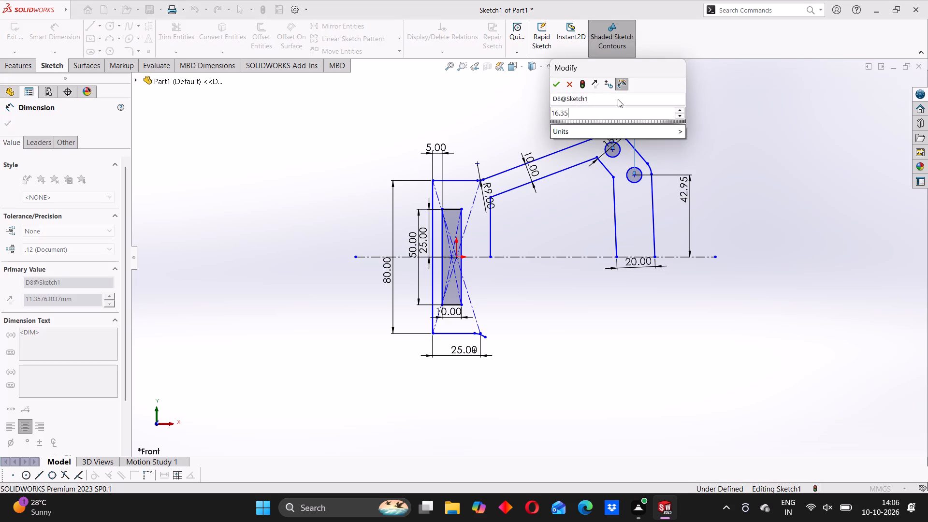
key("Return")
left_click(548, 115)
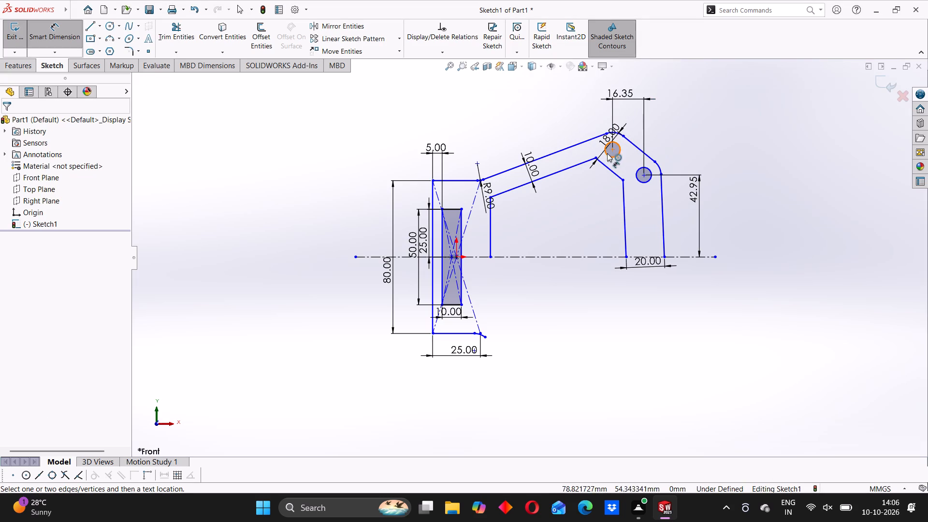
Dimension the vertical distance between the handle's top and upper-right circle centres as 19.55 mm.
left_click(610, 149)
left_click(646, 174)
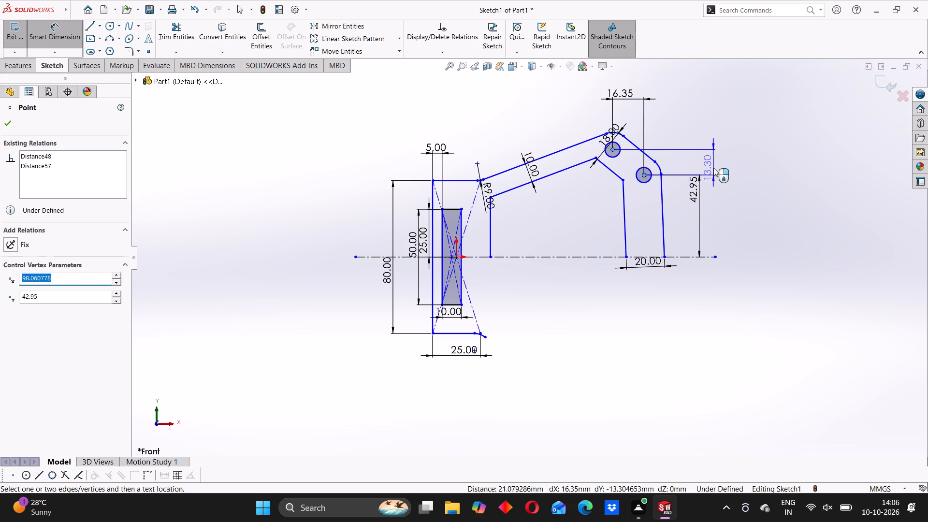
left_click(713, 168)
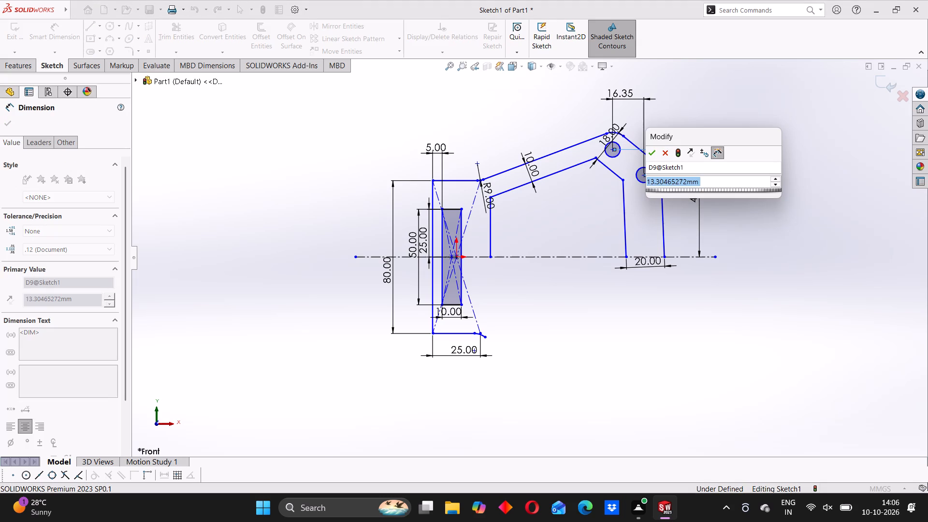
key("1")
key("9")
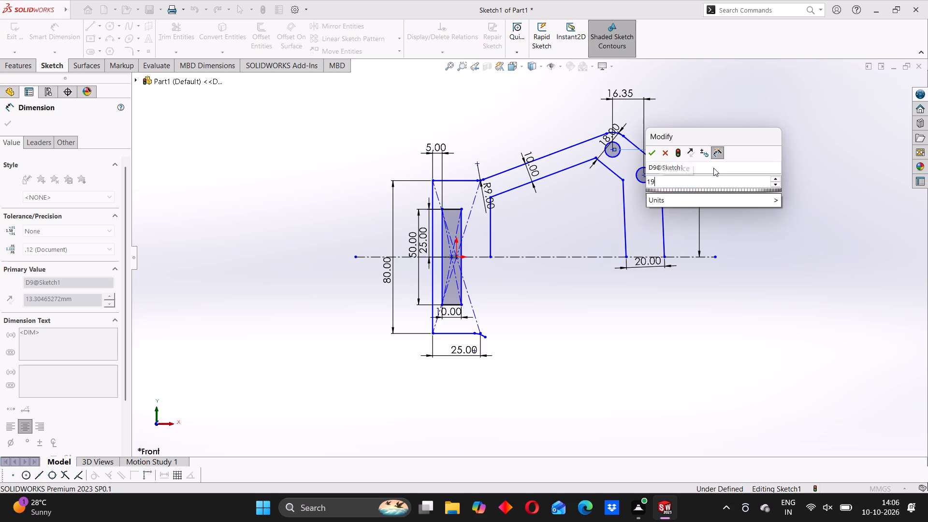
key("period")
key("5")
key("5")
key("Return")
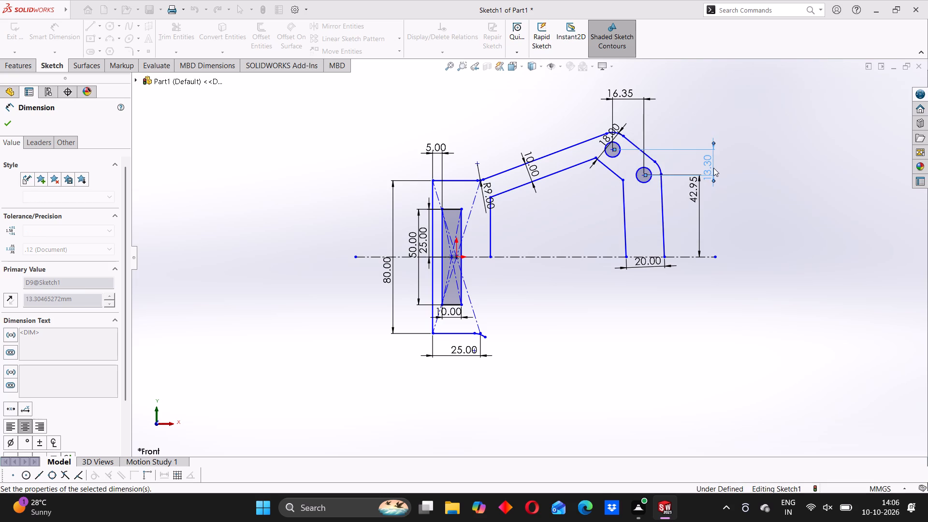
Move the 18 mm width dimension clear of the top circle, to the middle of the handle's short diagonal segment.
scroll(604, 153, "down", 3)
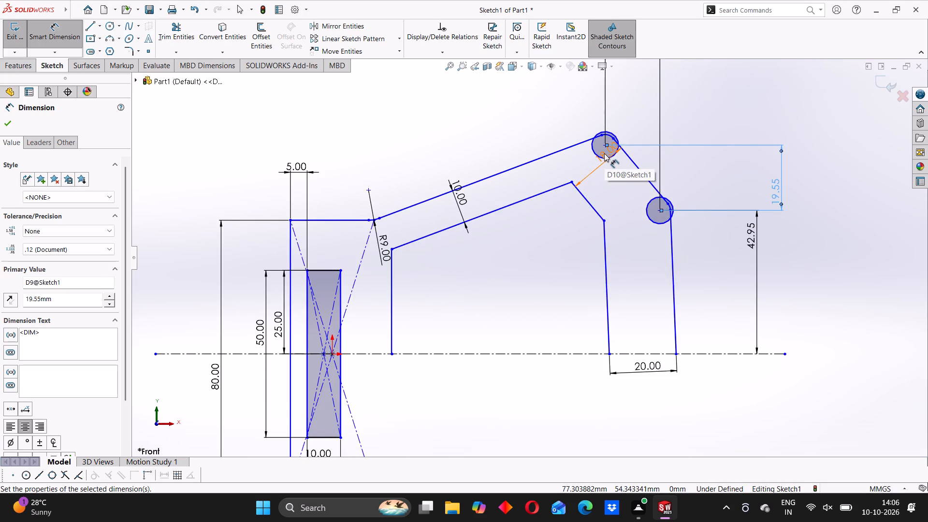
scroll(604, 153, "down", 3)
scroll(552, 179, "up", 5)
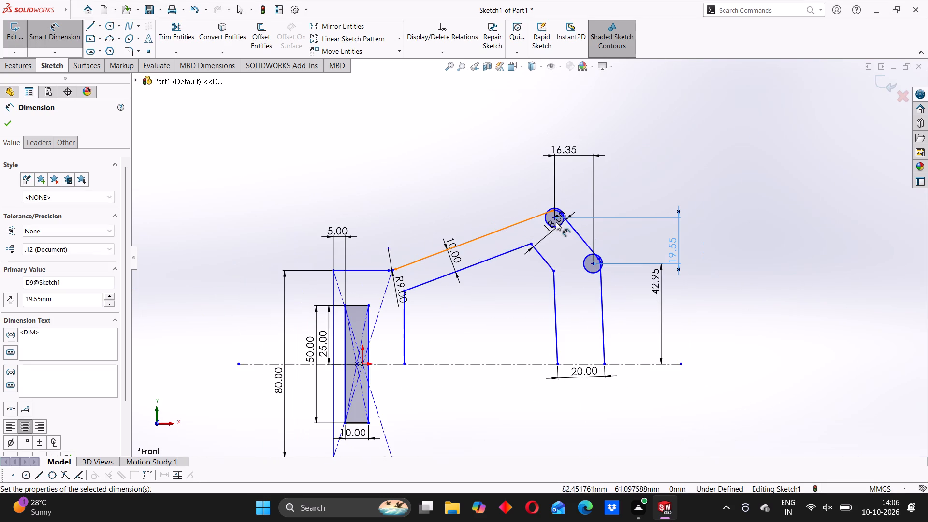
left_click_drag(553, 226, 561, 248)
left_click(498, 186)
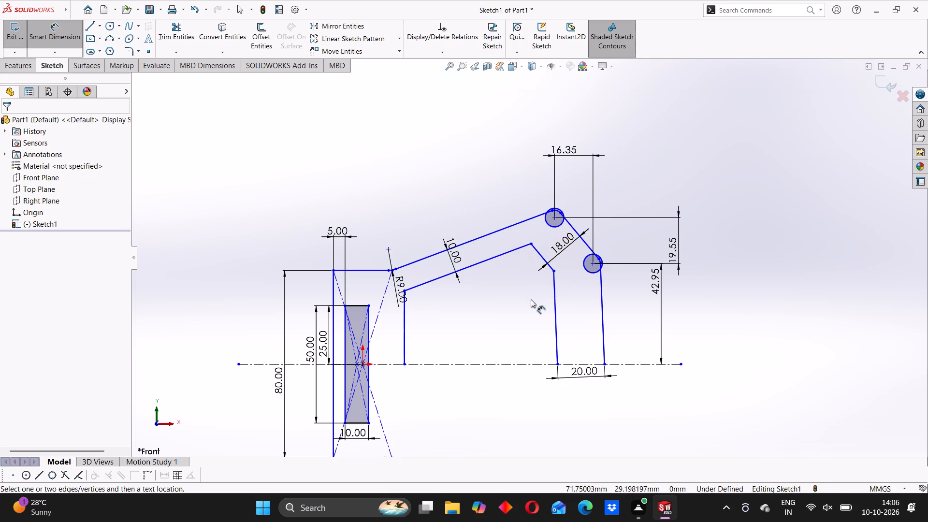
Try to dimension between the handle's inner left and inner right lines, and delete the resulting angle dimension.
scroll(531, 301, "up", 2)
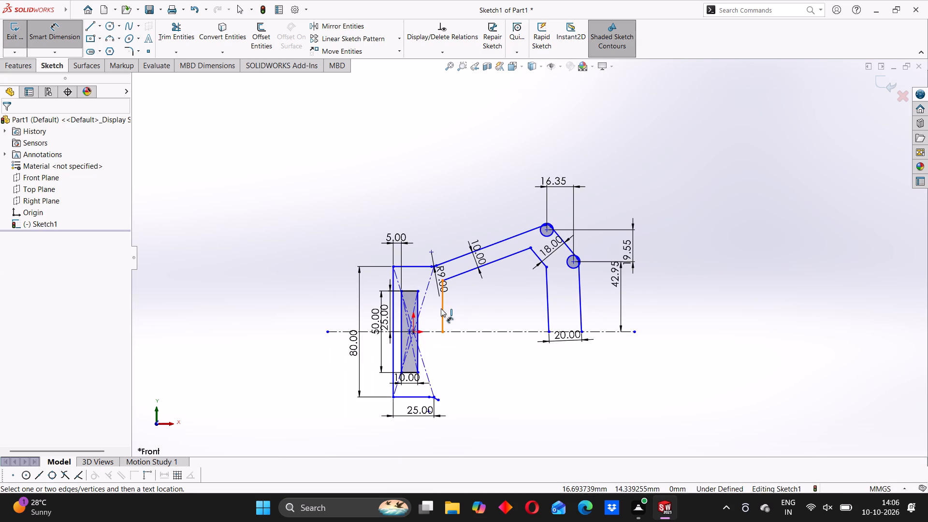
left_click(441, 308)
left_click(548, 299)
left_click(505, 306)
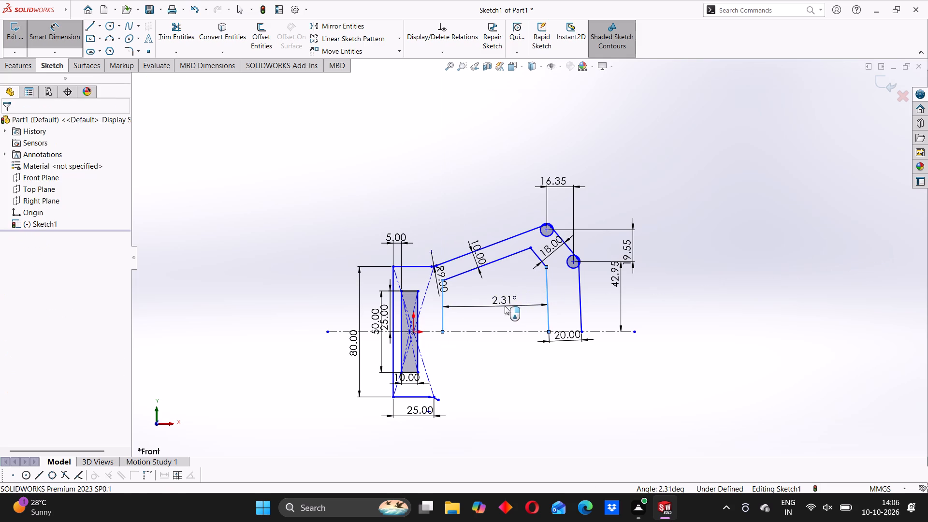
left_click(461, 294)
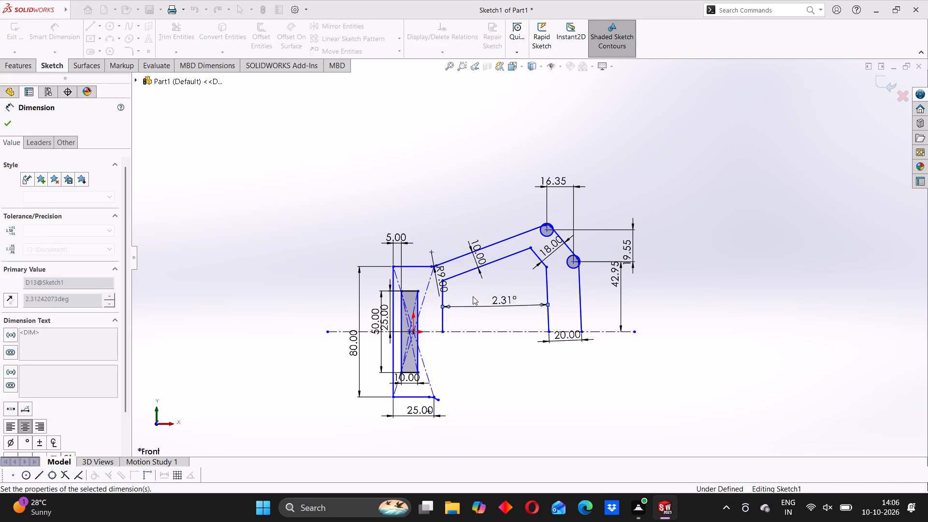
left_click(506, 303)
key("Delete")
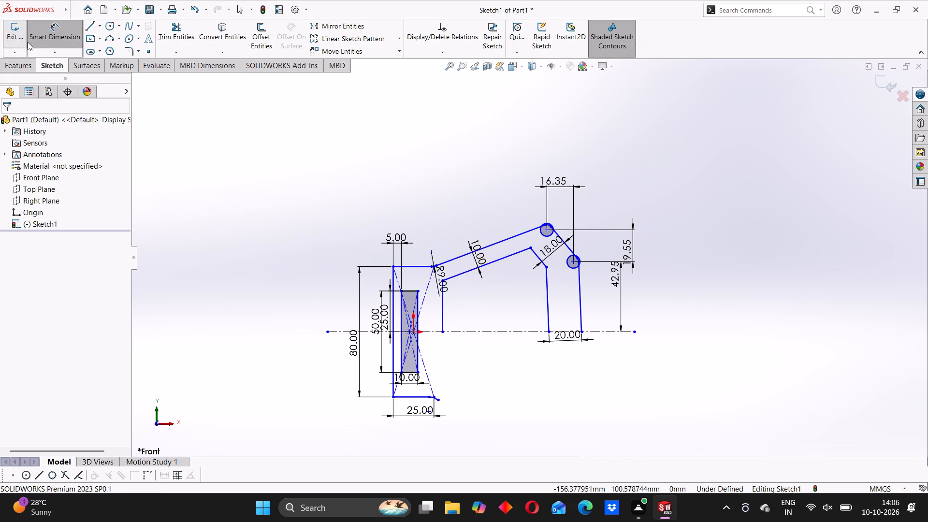
Apply a Vertical relation to the handle's inner right line and to its inner left line.
left_click(58, 44)
left_click(549, 299)
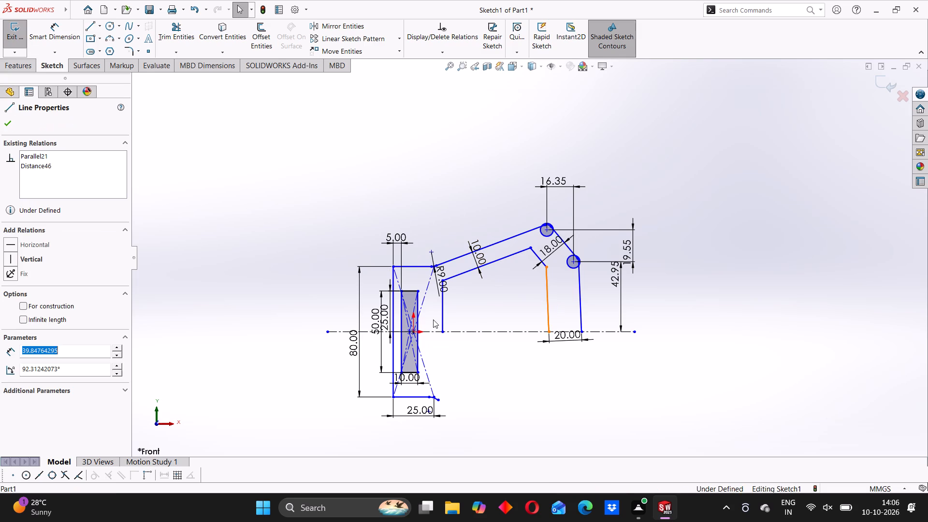
left_click(12, 258)
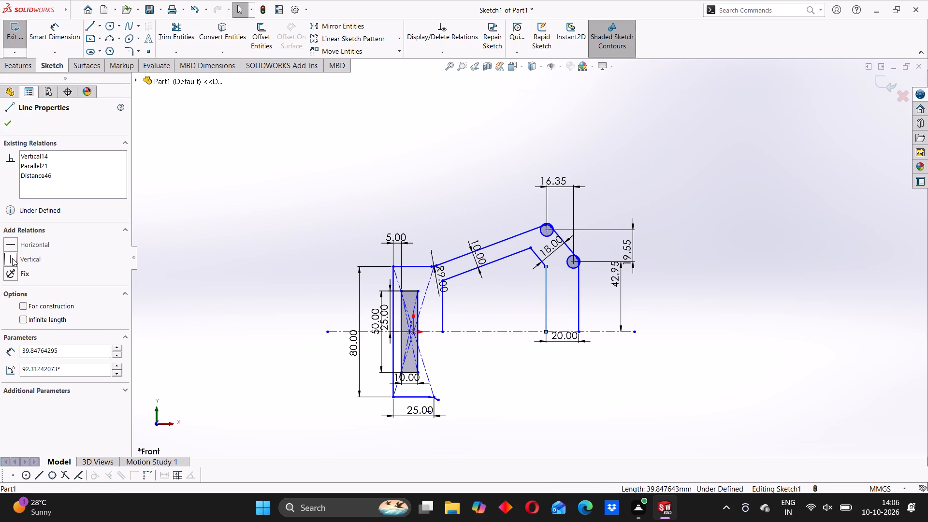
left_click(10, 121)
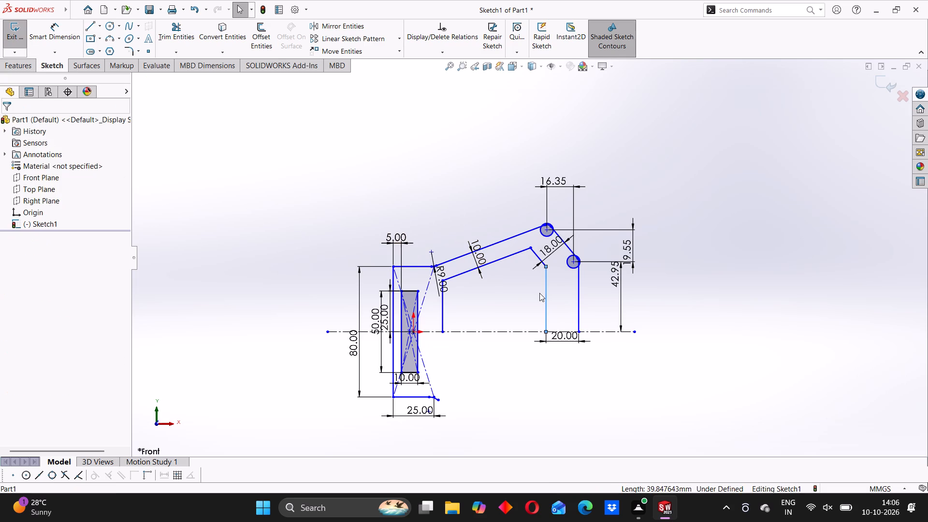
left_click(441, 303)
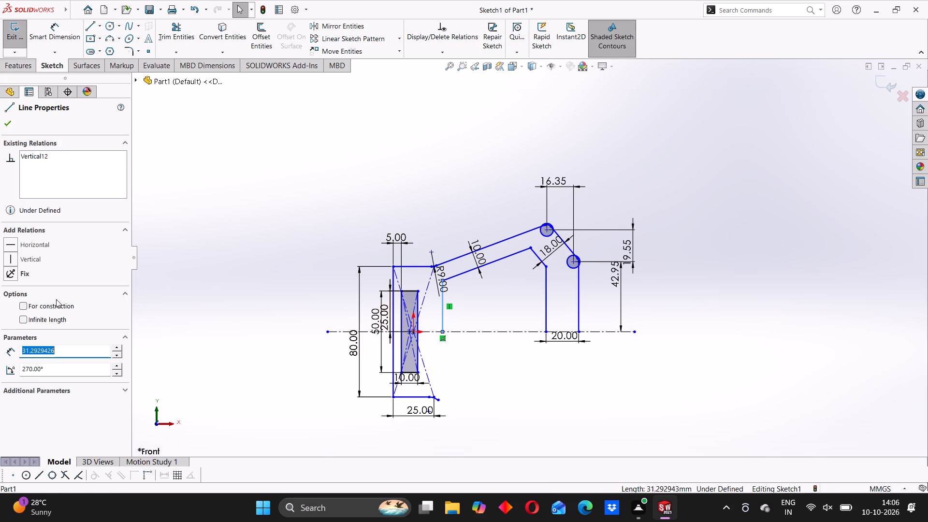
left_click(14, 261)
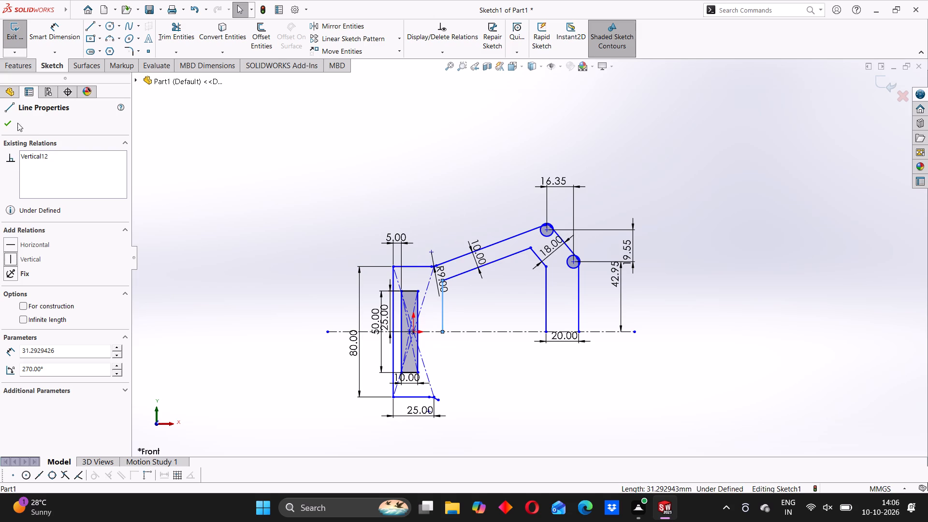
left_click(7, 126)
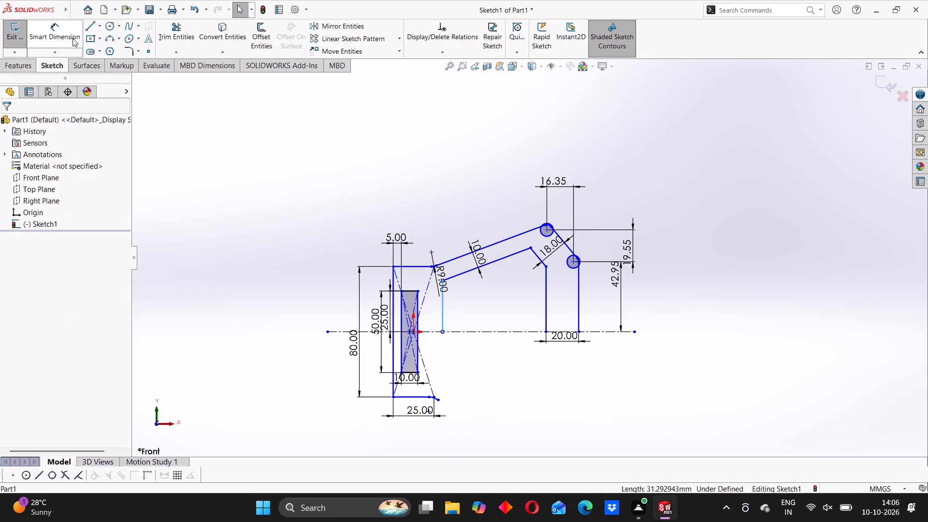
Dimension the horizontal distance between the handle's inner left and inner right vertical lines as 54.15 mm.
left_click(72, 38)
left_click(448, 309)
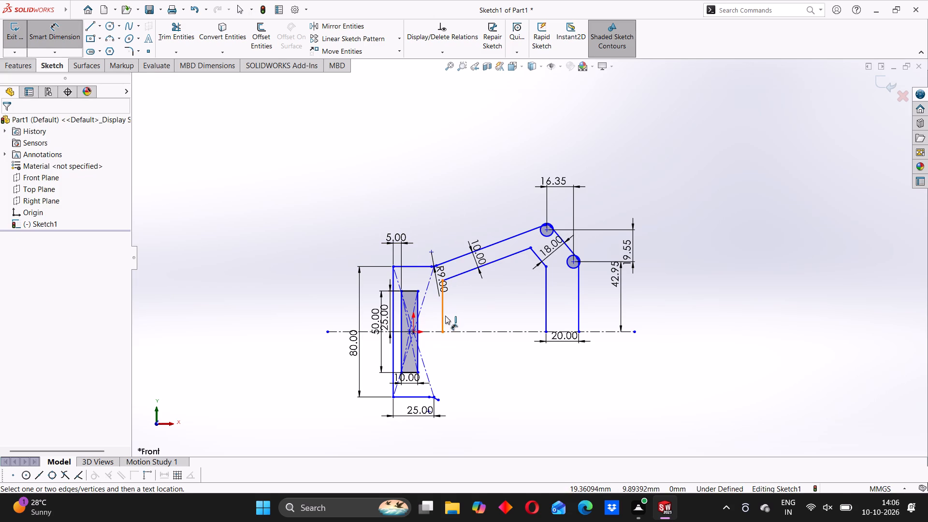
left_click(445, 316)
left_click_drag(544, 300, 535, 303)
left_click(507, 308)
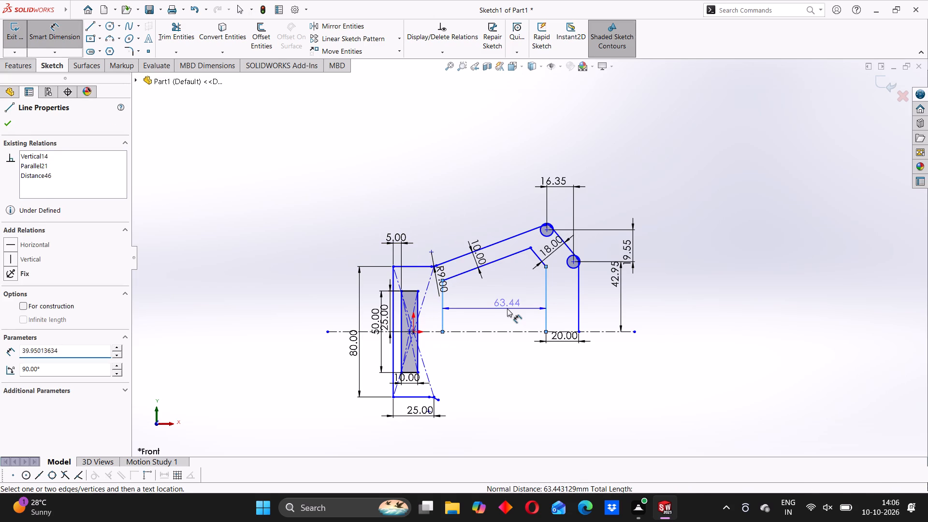
type("54")
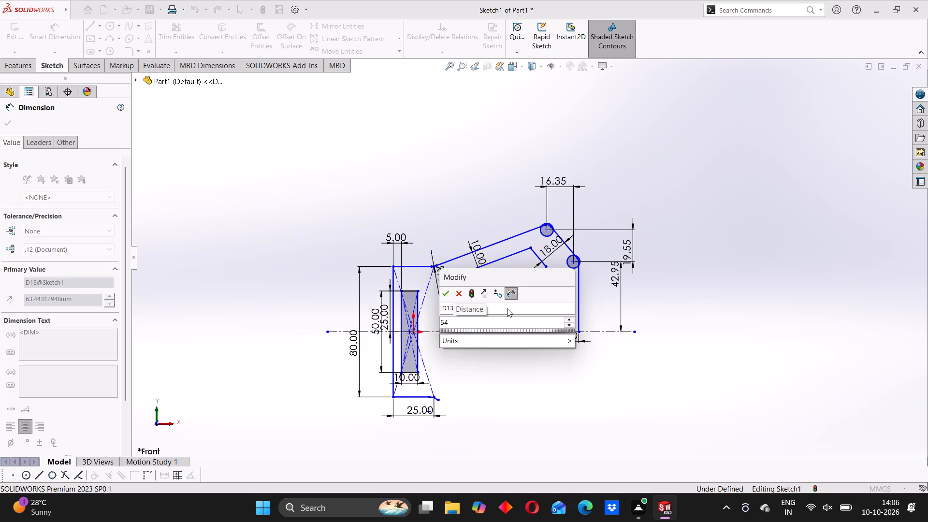
type(".15")
key("Return")
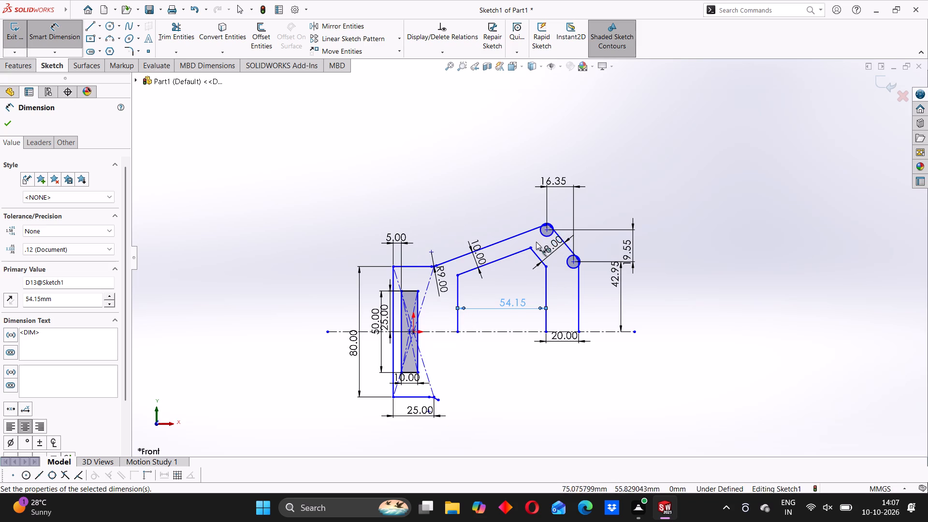
Dimension the horizontal distance from the handle's lower circle centre to its outer right vertical line as 10 mm.
scroll(537, 242, "up", 2)
scroll(537, 242, "down", 6)
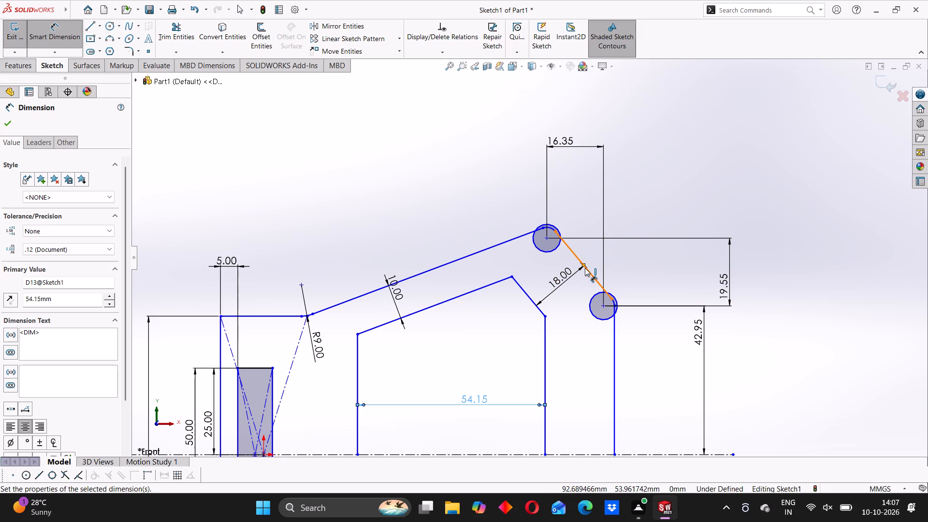
left_click(604, 306)
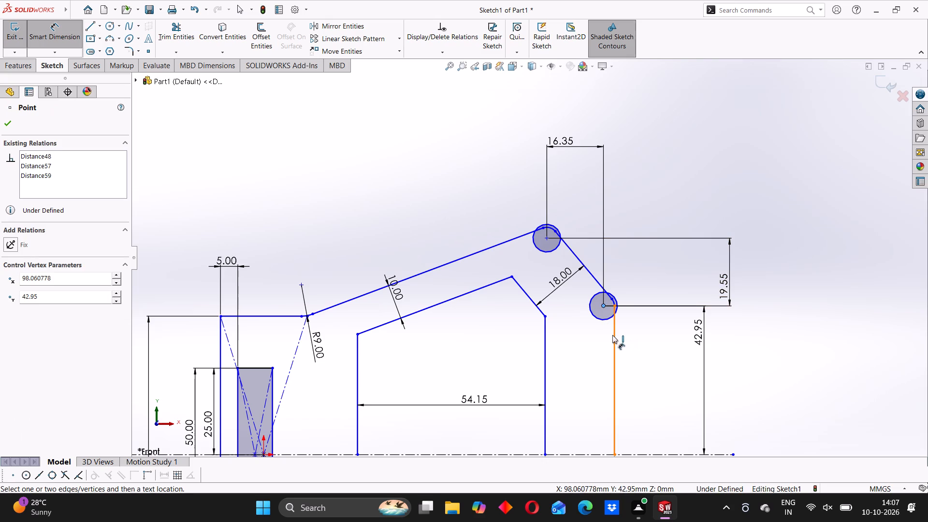
left_click(612, 335)
left_click(616, 274)
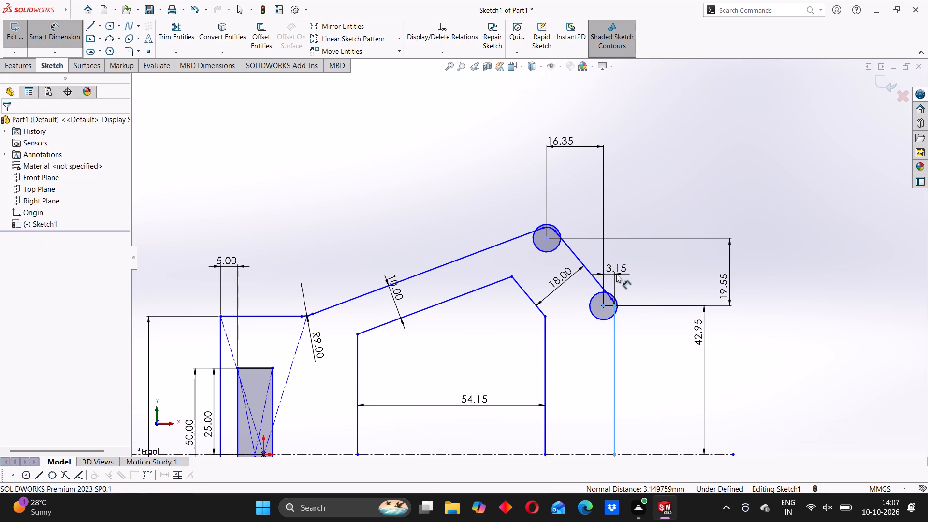
type("10")
key("Return")
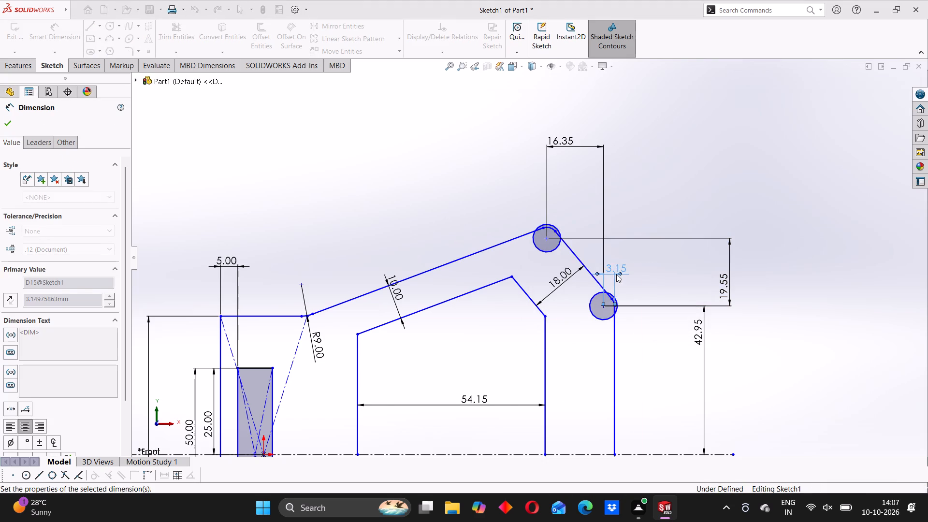
scroll(617, 350, "up", 4)
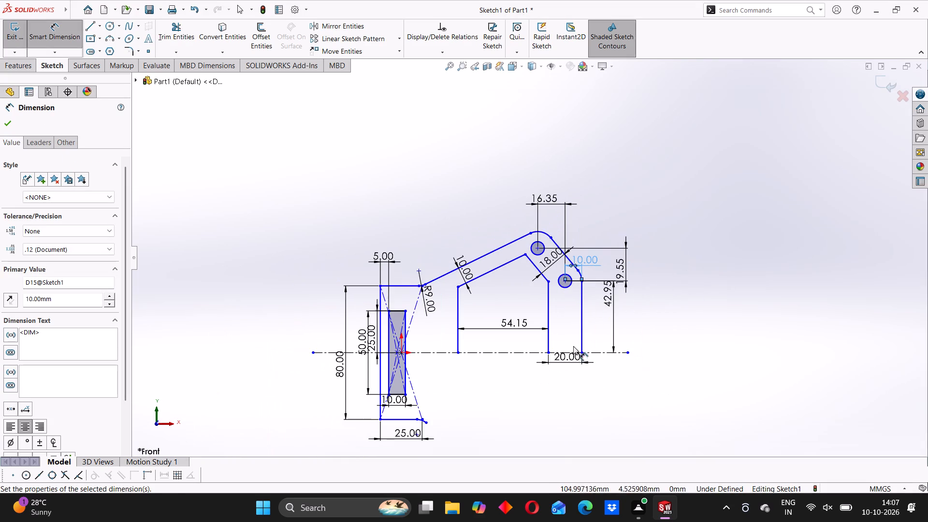
left_click(683, 287)
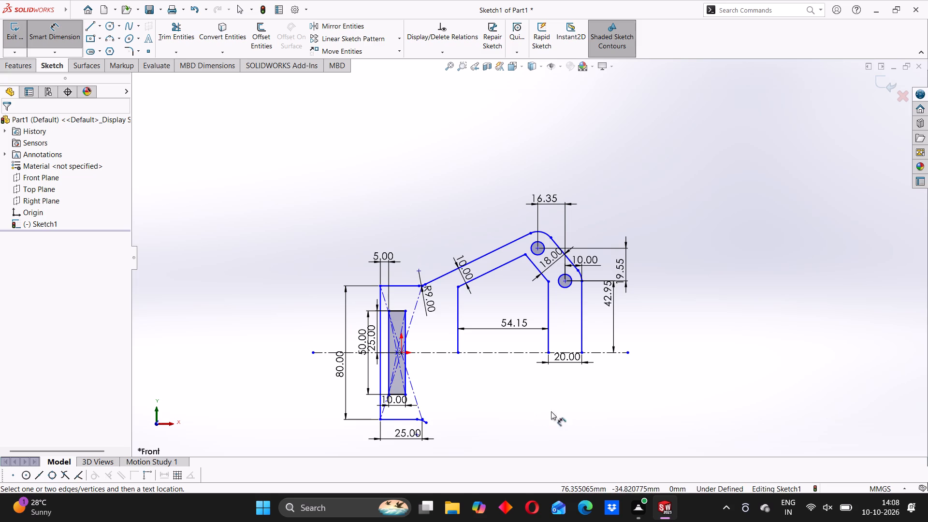
Dimension the overall width from the rectangle's left edge to the handle's outer right line as 105 mm, placed below the sketch.
scroll(386, 346, "up", 2)
scroll(421, 312, "down", 3)
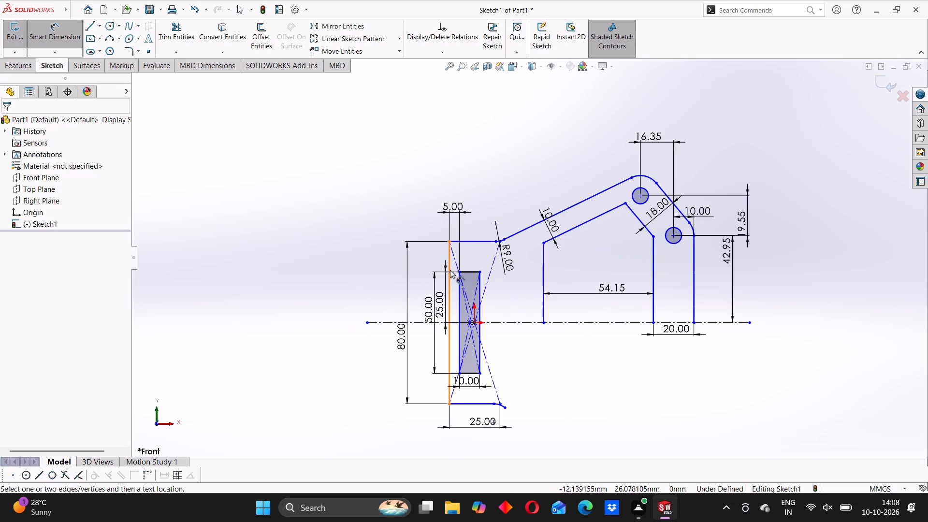
left_click(449, 267)
left_click(694, 277)
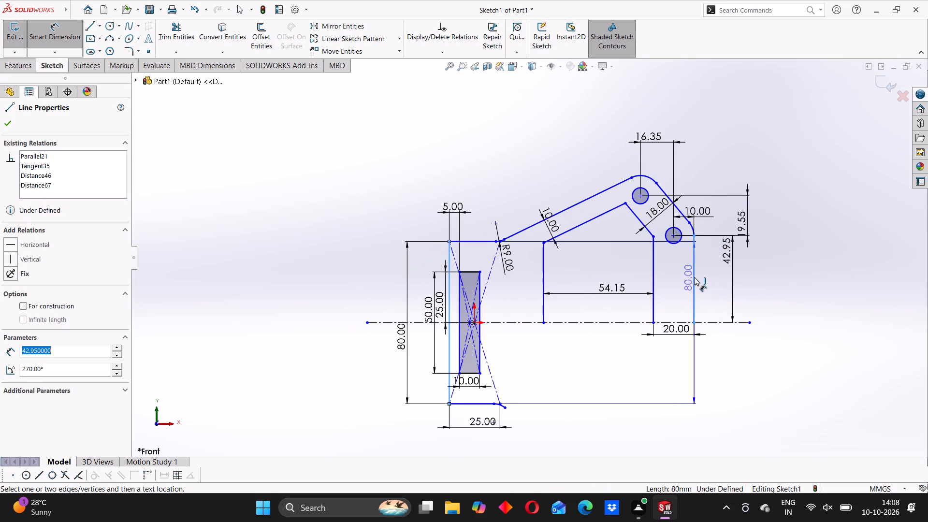
left_click(566, 442)
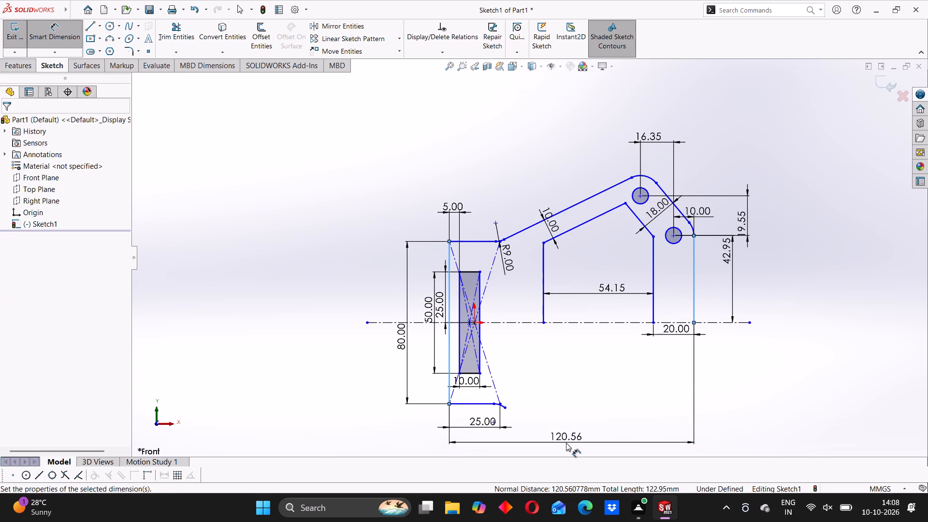
type("105")
key("Return")
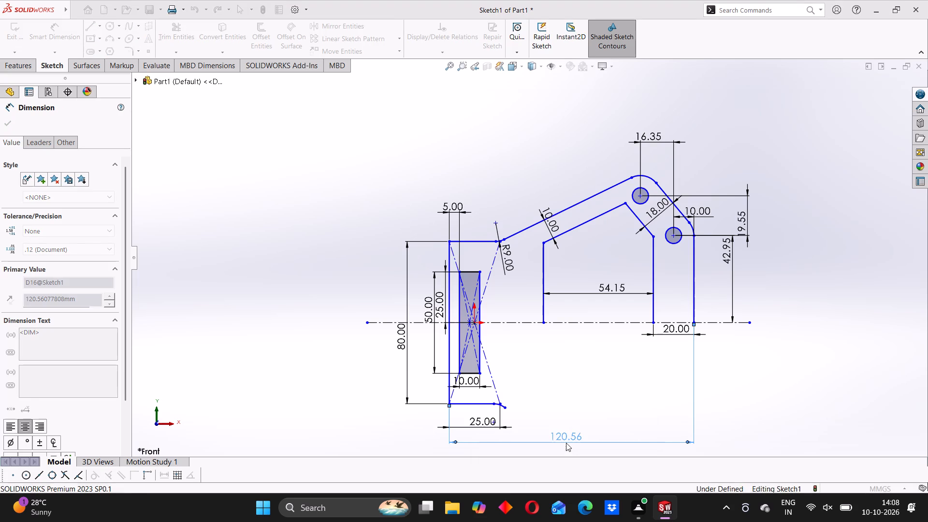
left_click(271, 246)
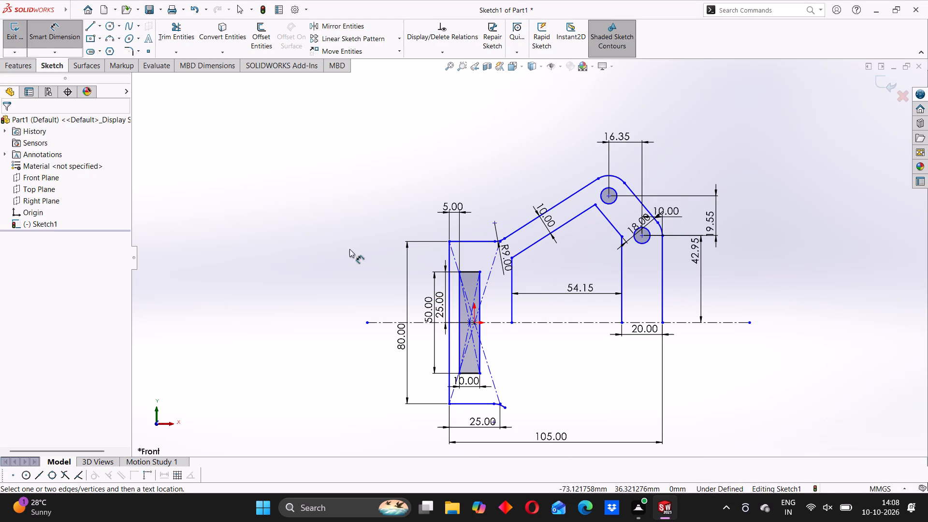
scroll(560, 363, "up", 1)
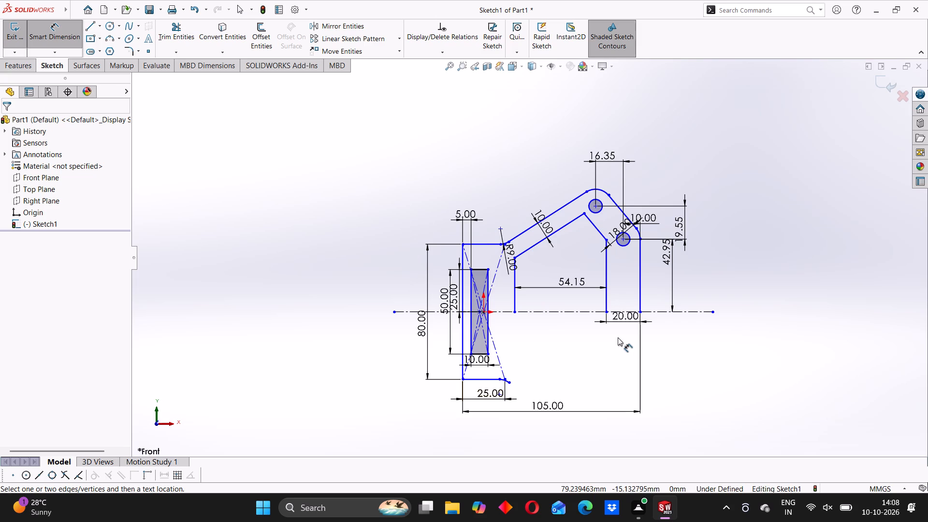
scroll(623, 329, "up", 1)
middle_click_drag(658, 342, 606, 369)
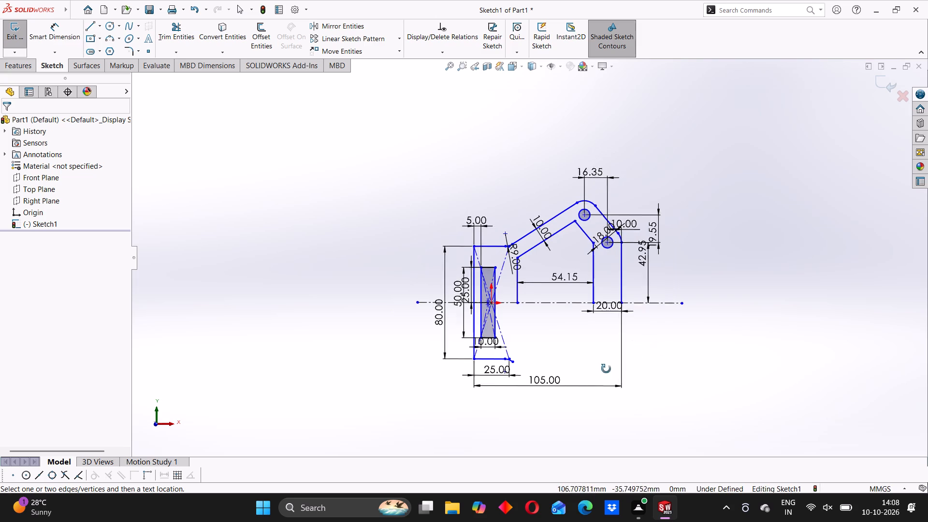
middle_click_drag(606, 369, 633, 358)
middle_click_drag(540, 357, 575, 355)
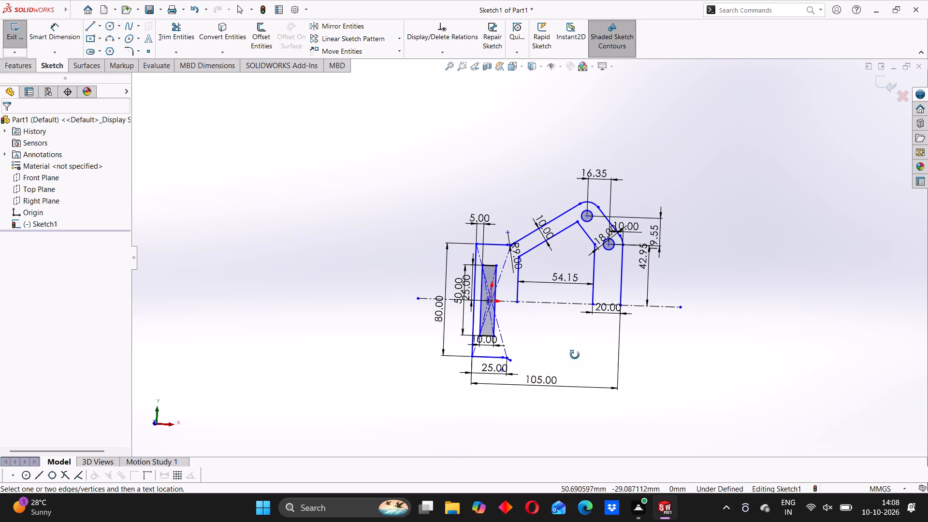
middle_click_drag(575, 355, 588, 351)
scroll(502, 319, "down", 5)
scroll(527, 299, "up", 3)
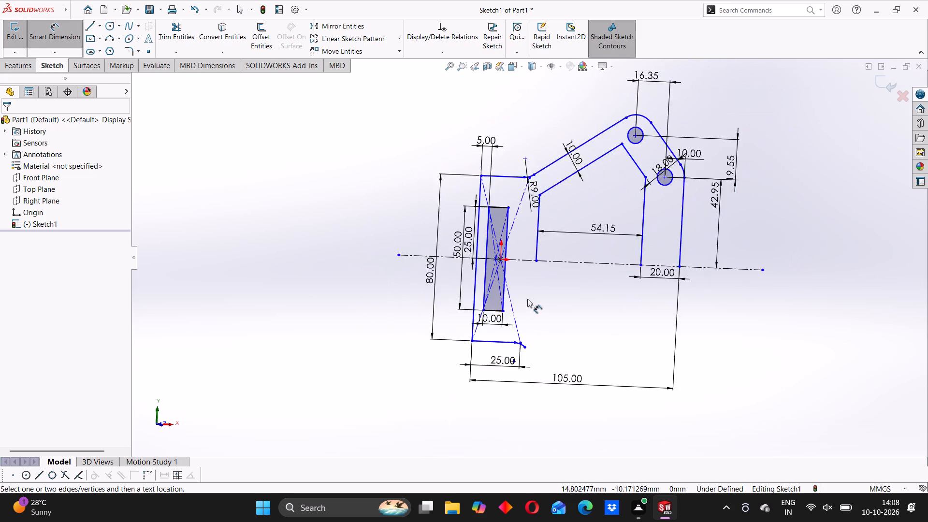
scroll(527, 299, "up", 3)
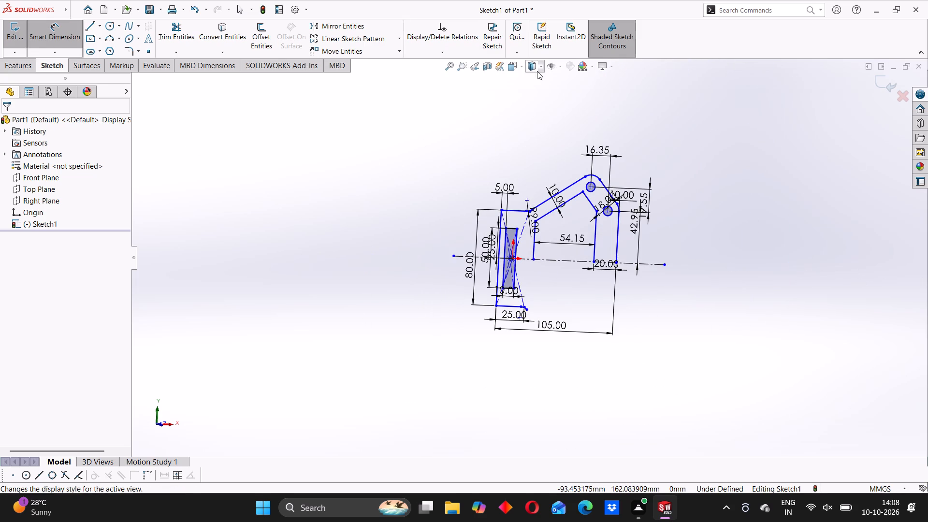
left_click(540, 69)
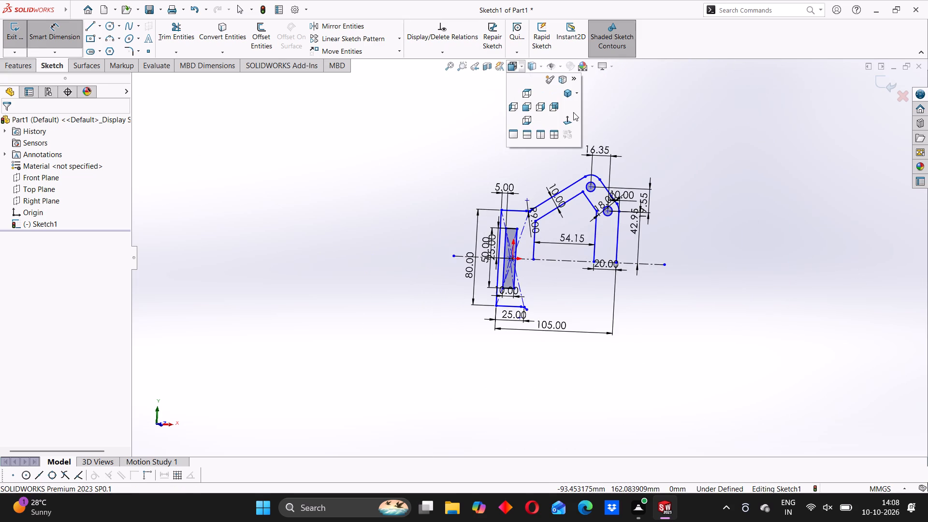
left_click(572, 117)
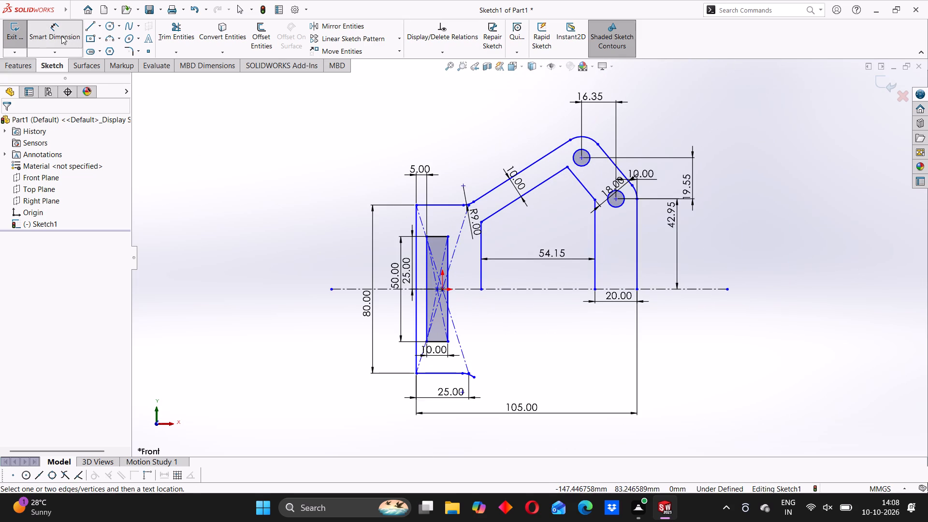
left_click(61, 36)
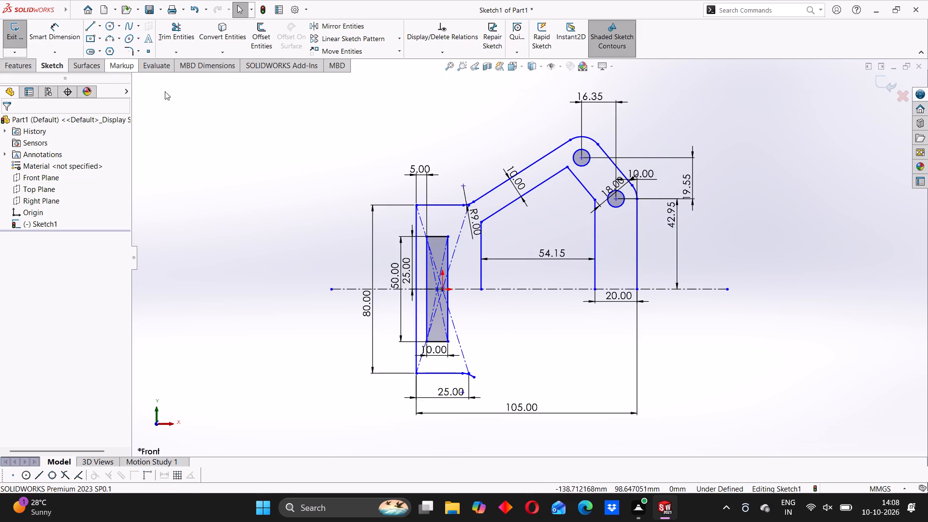
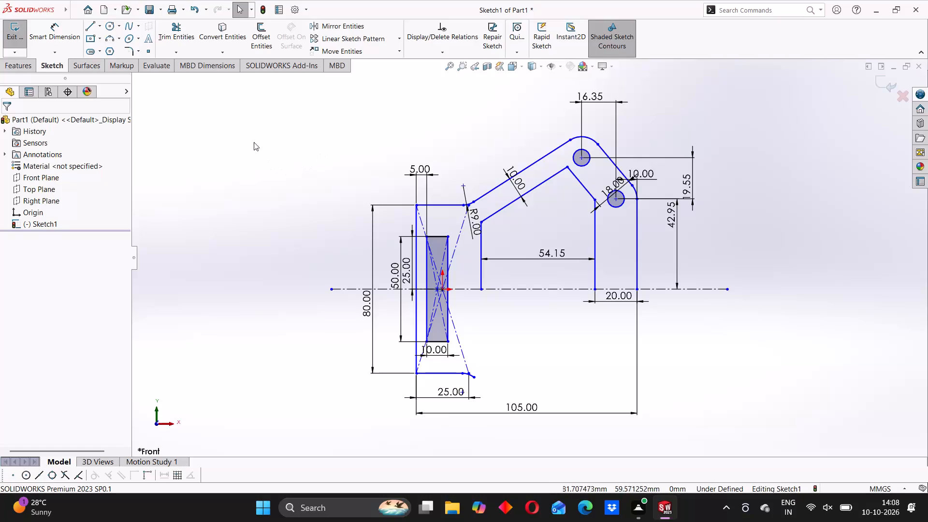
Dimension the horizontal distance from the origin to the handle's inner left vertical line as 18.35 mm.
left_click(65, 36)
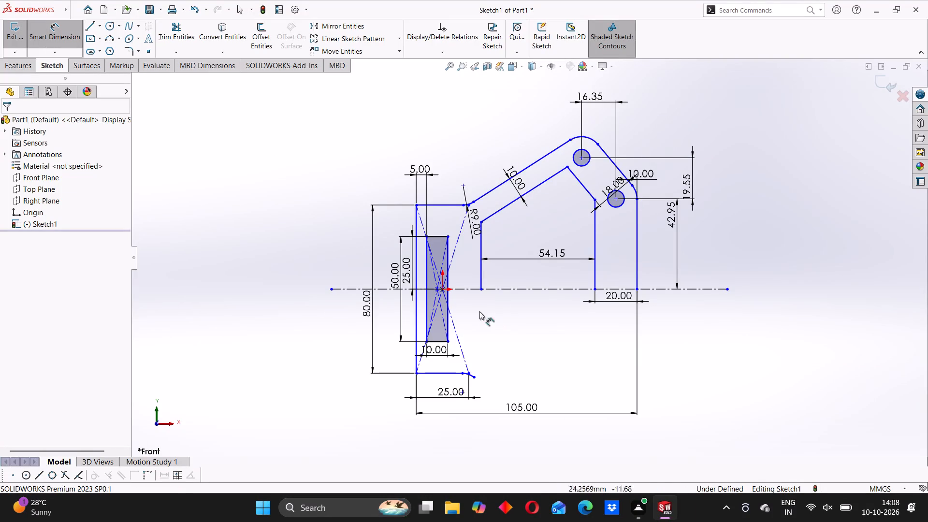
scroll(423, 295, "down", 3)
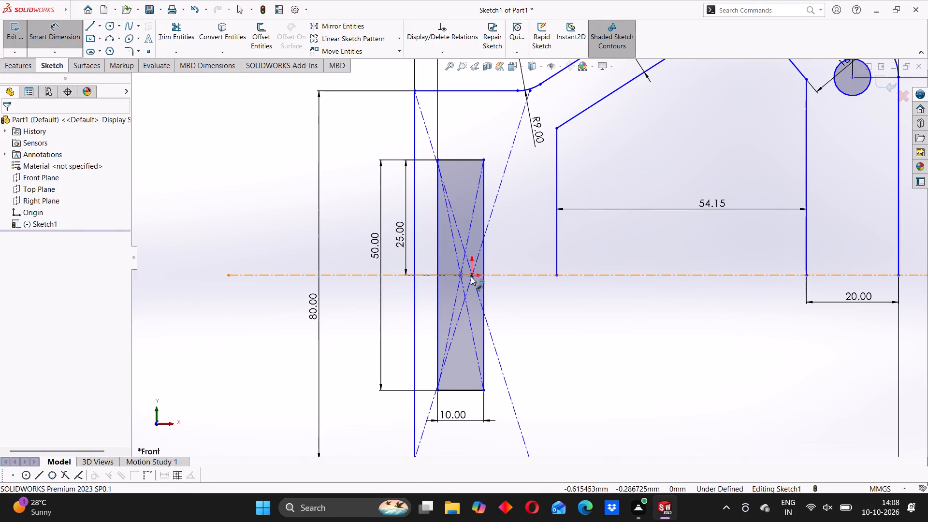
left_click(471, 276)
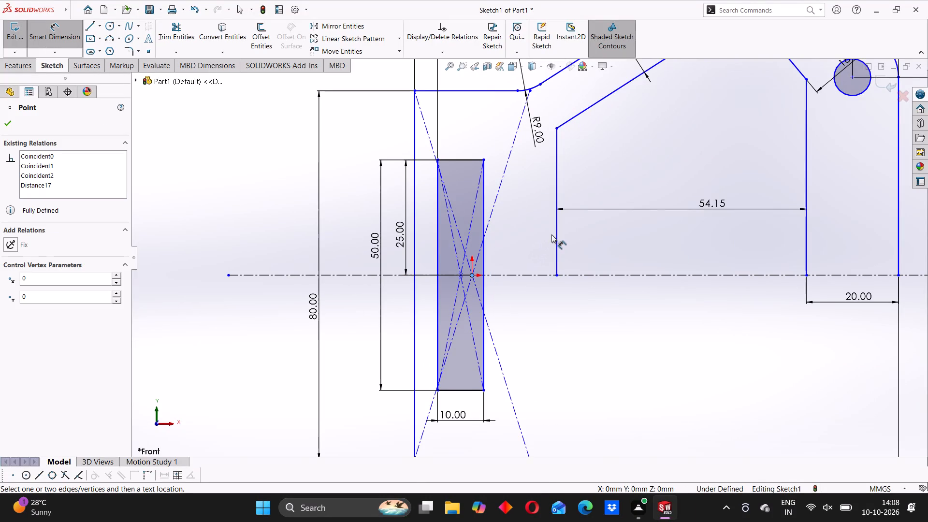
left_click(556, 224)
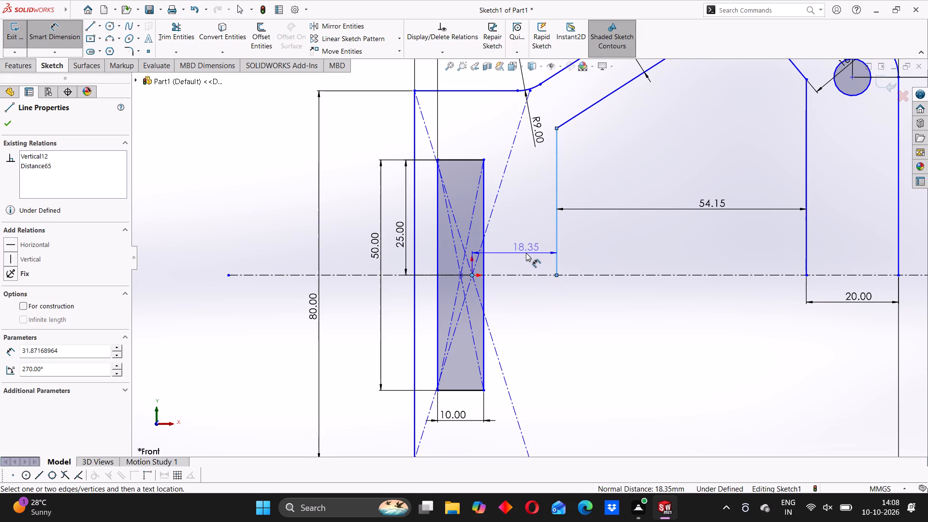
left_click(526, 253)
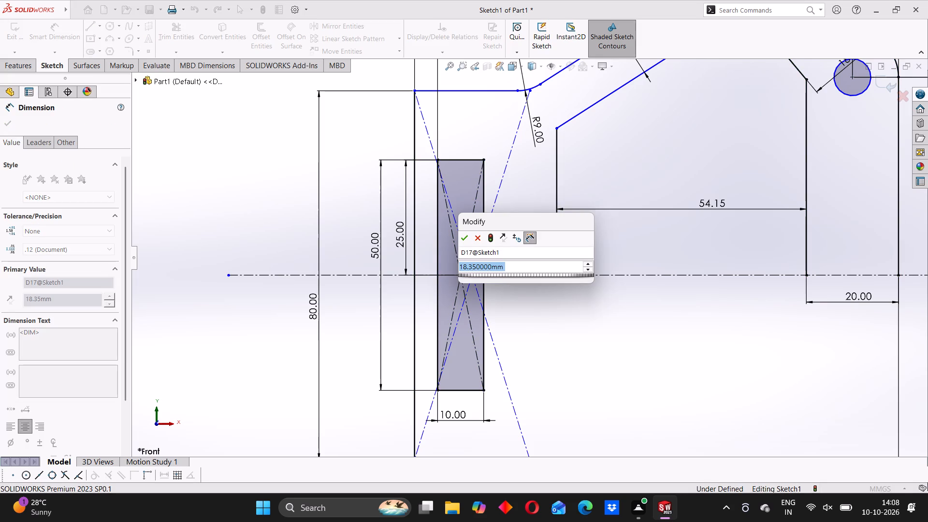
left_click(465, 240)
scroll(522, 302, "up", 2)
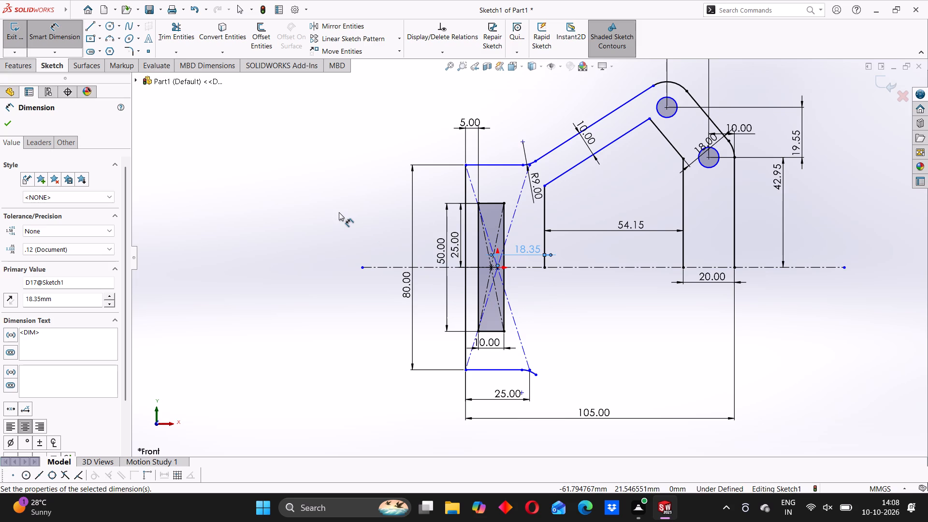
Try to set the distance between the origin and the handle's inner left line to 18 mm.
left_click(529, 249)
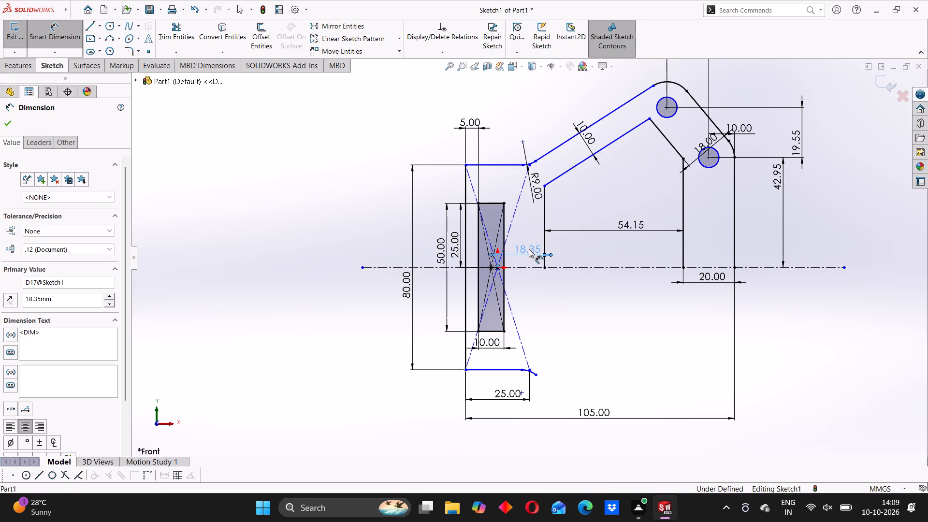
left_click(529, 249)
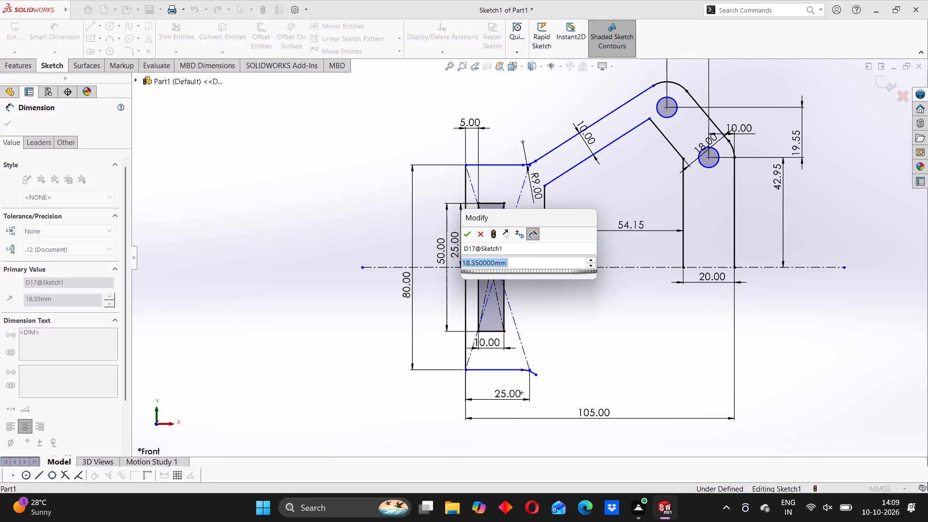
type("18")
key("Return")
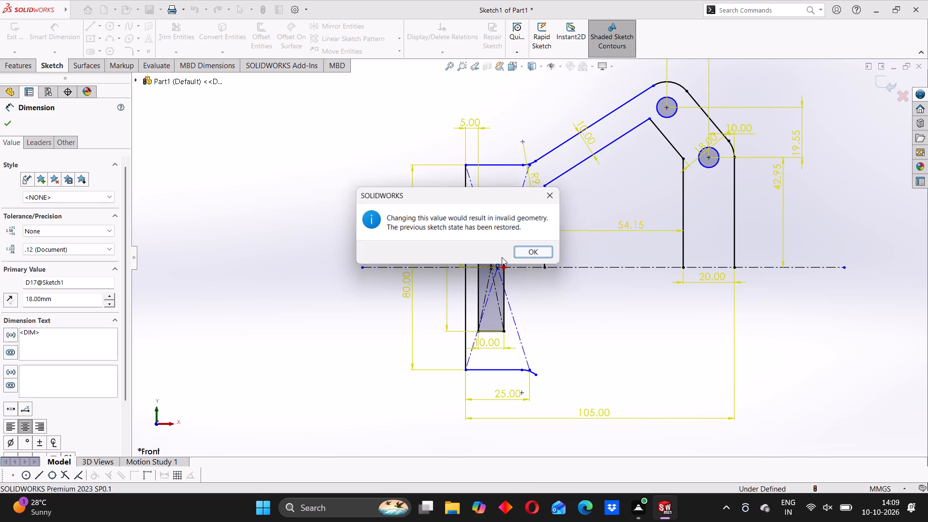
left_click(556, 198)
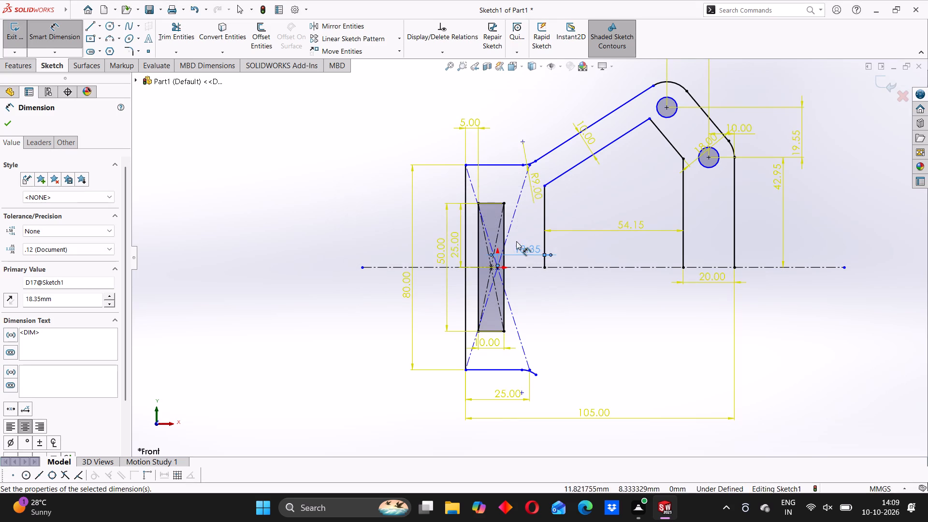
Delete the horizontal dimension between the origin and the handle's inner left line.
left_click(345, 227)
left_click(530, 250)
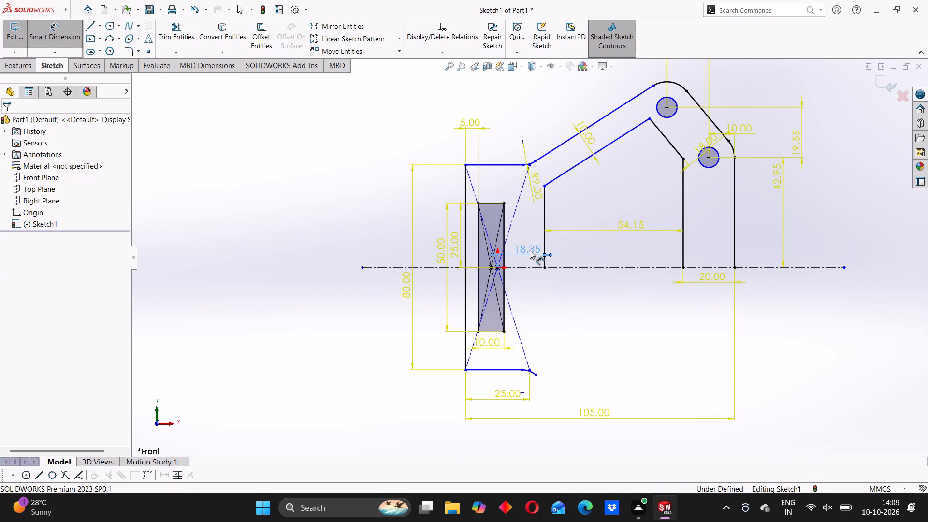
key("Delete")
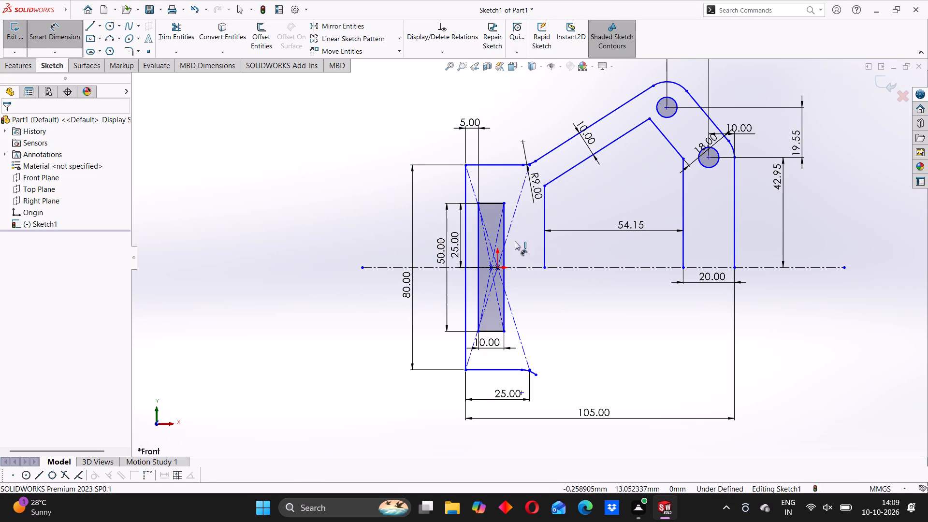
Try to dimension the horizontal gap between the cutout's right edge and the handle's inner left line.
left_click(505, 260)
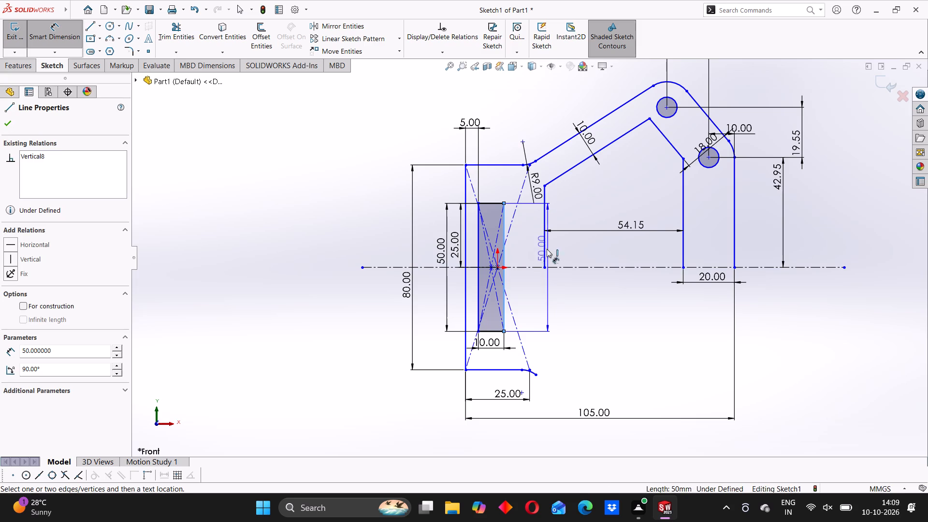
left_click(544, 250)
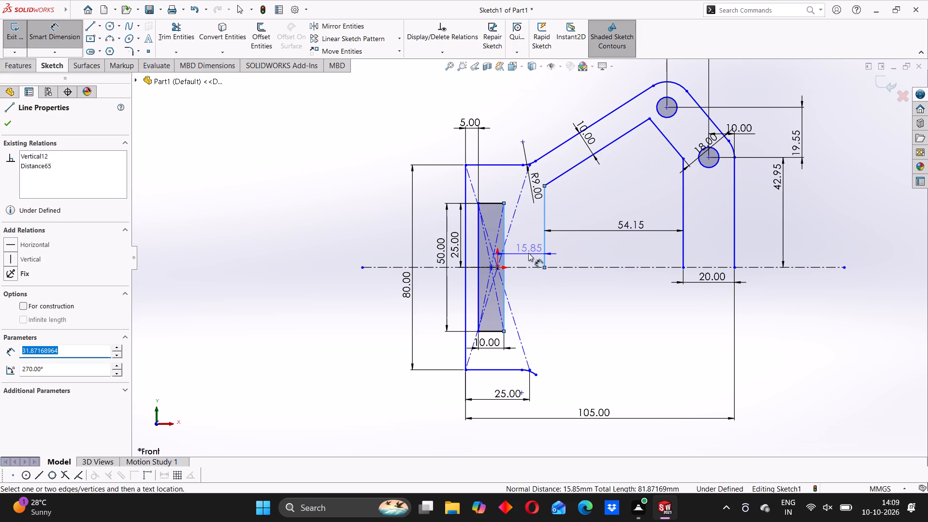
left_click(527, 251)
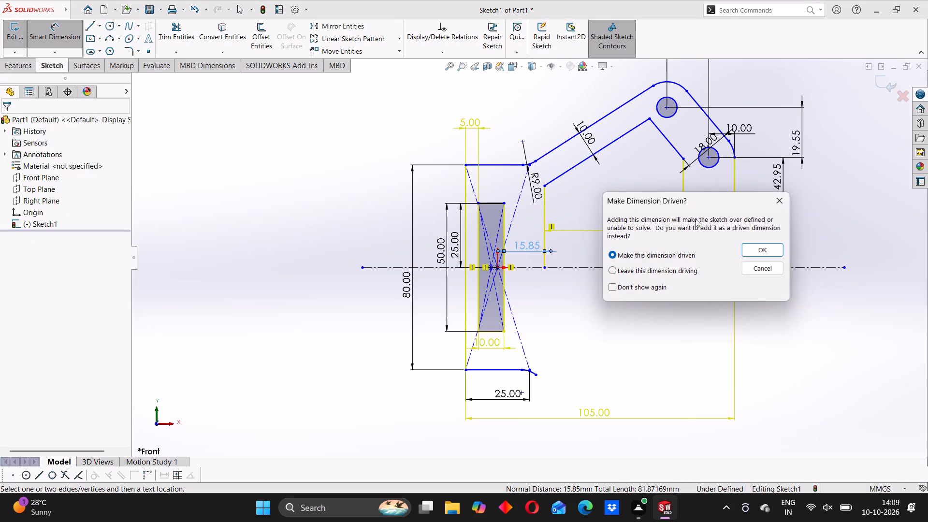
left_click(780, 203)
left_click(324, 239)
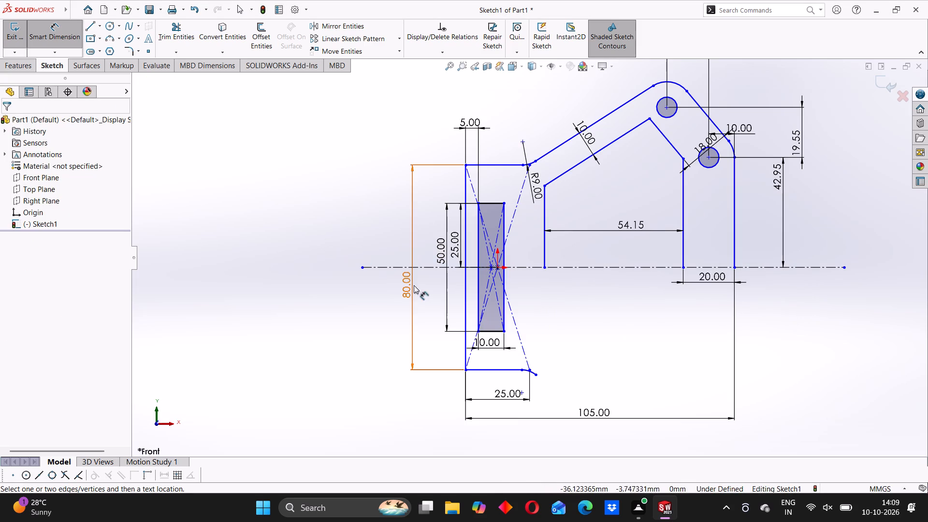
Dimension the horizontal distance from the origin to the handle's inner left vertical line as 18.35 mm.
left_click(497, 266)
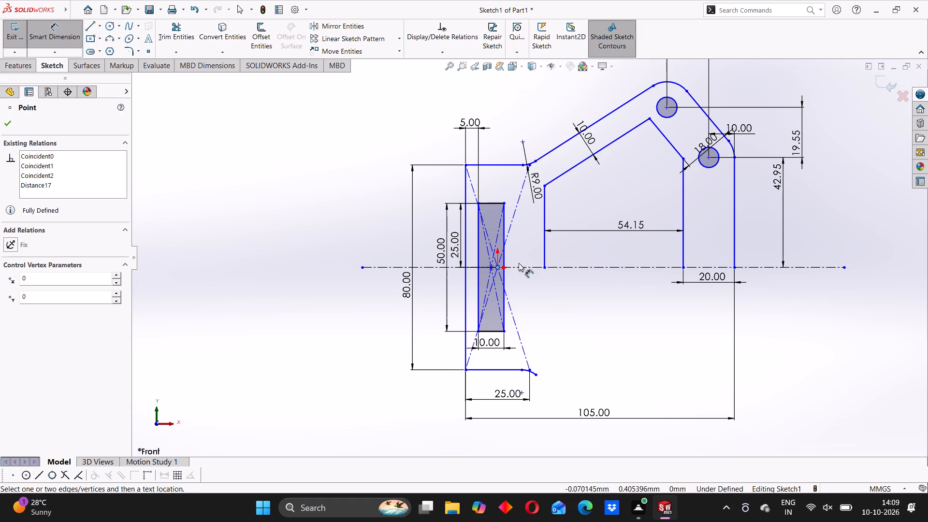
left_click(544, 243)
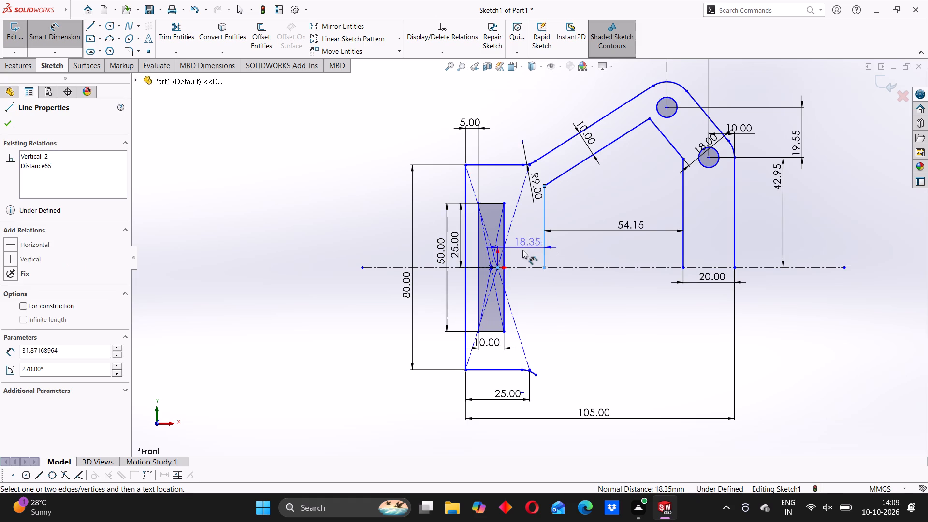
left_click(521, 252)
left_click(459, 239)
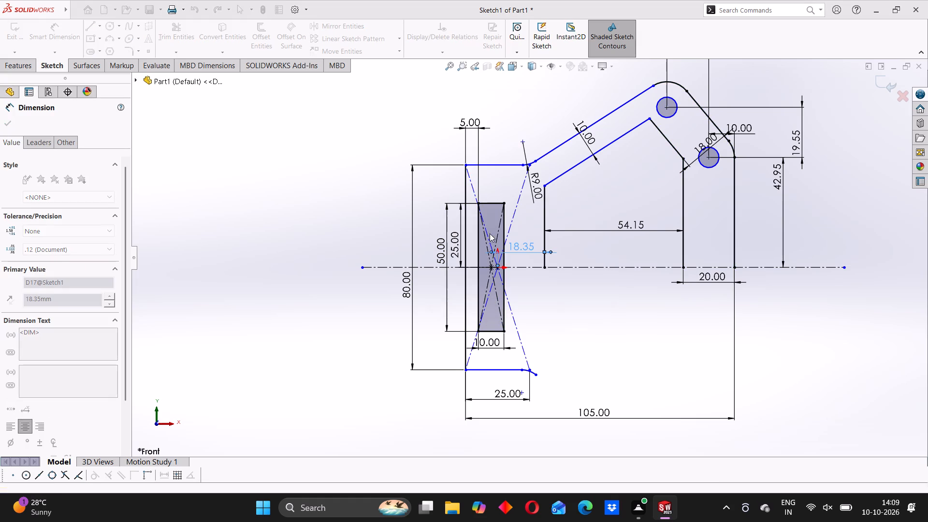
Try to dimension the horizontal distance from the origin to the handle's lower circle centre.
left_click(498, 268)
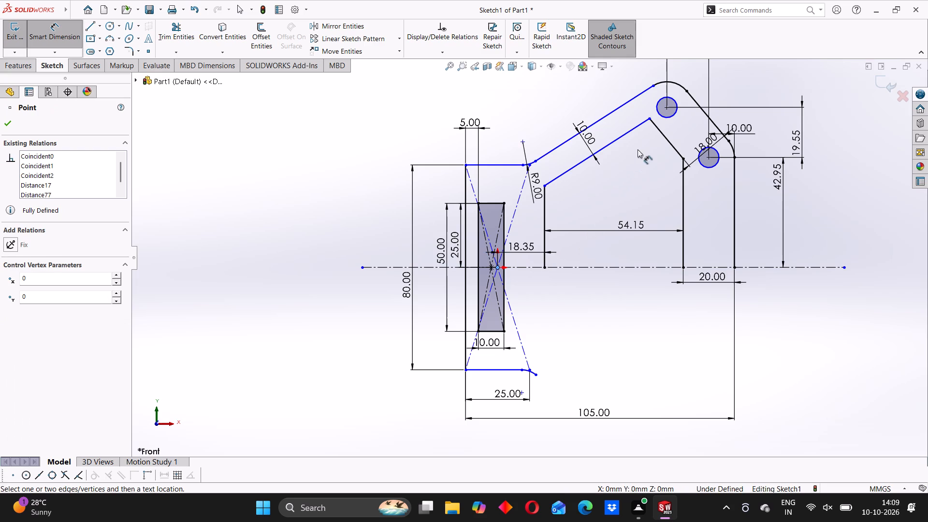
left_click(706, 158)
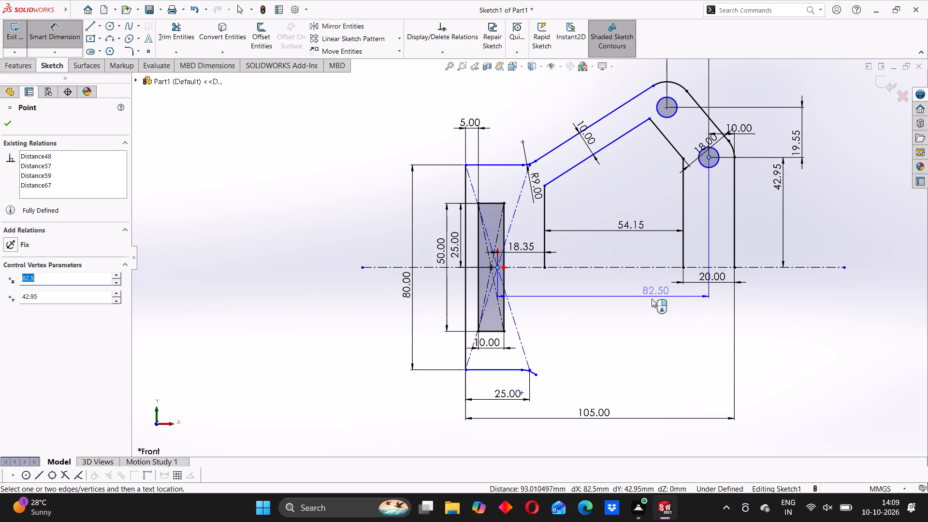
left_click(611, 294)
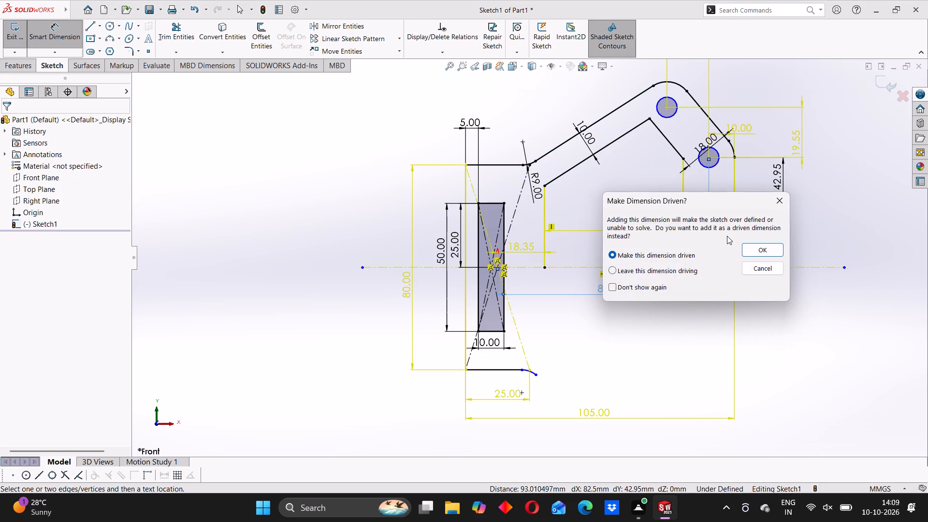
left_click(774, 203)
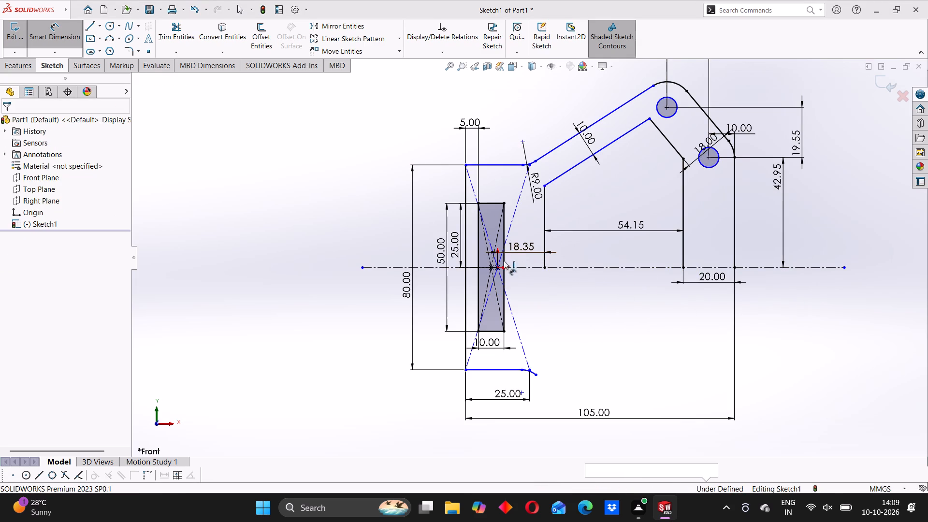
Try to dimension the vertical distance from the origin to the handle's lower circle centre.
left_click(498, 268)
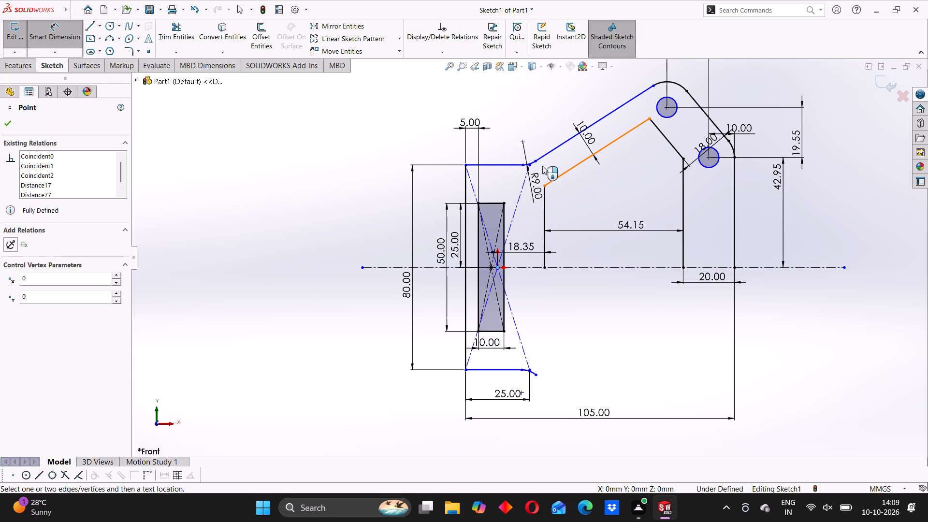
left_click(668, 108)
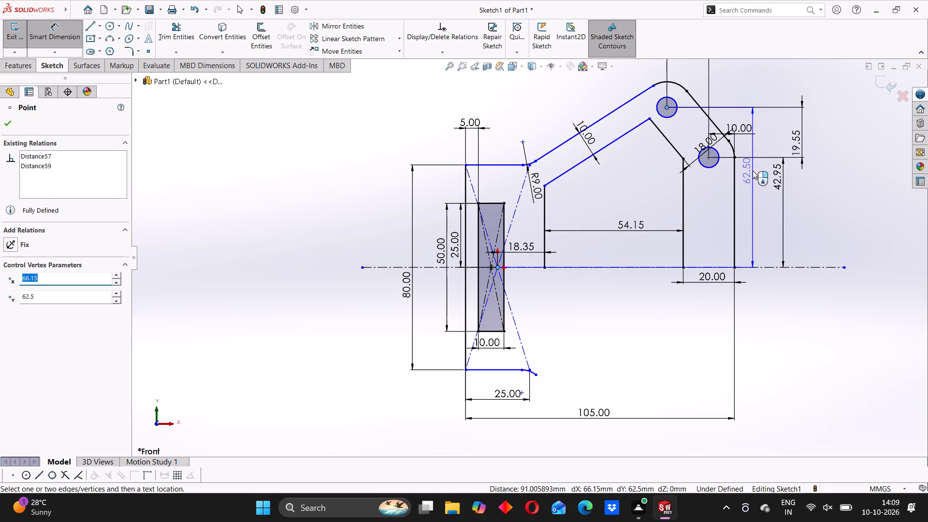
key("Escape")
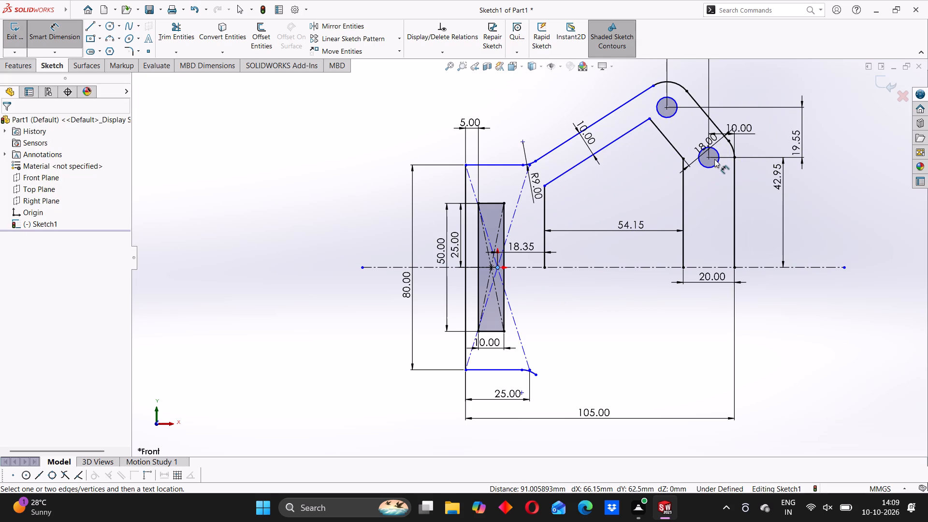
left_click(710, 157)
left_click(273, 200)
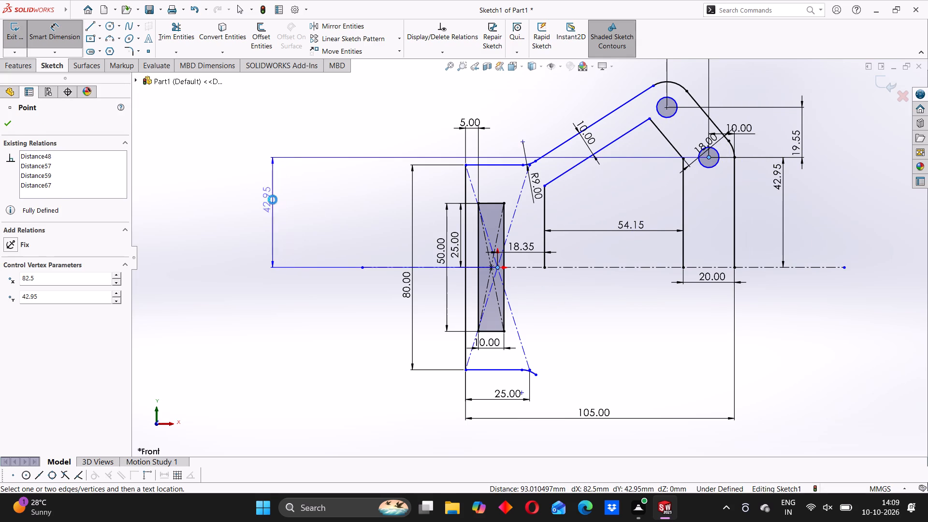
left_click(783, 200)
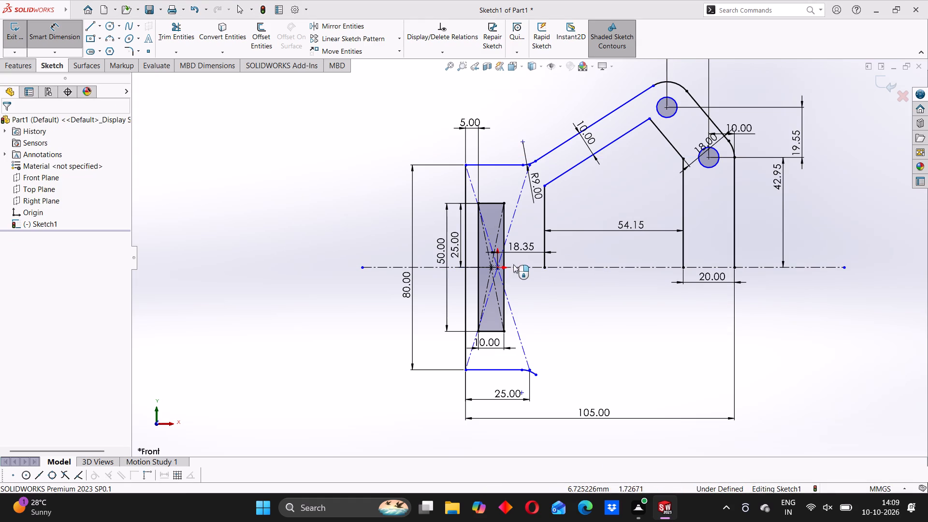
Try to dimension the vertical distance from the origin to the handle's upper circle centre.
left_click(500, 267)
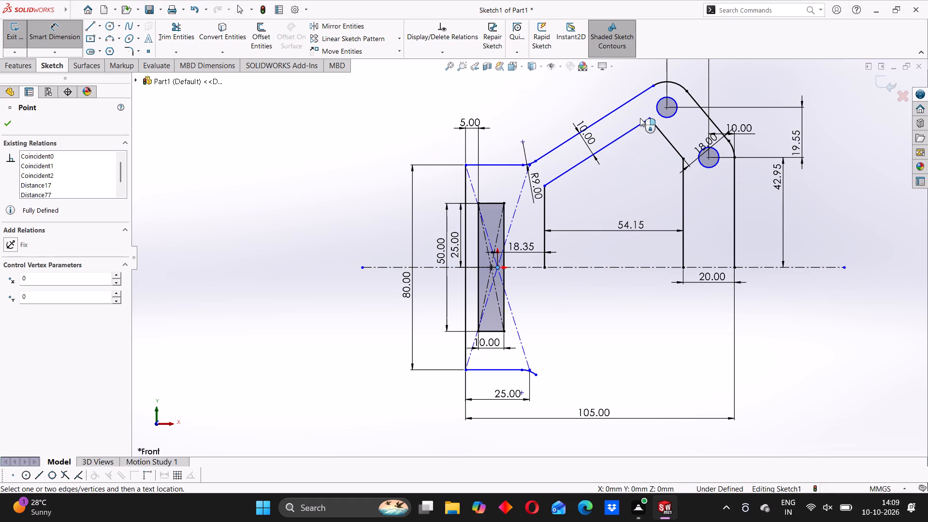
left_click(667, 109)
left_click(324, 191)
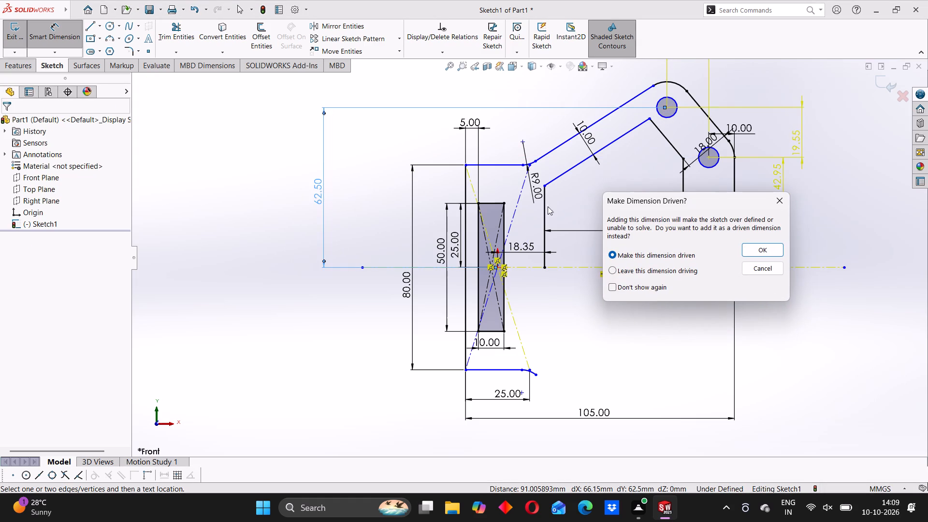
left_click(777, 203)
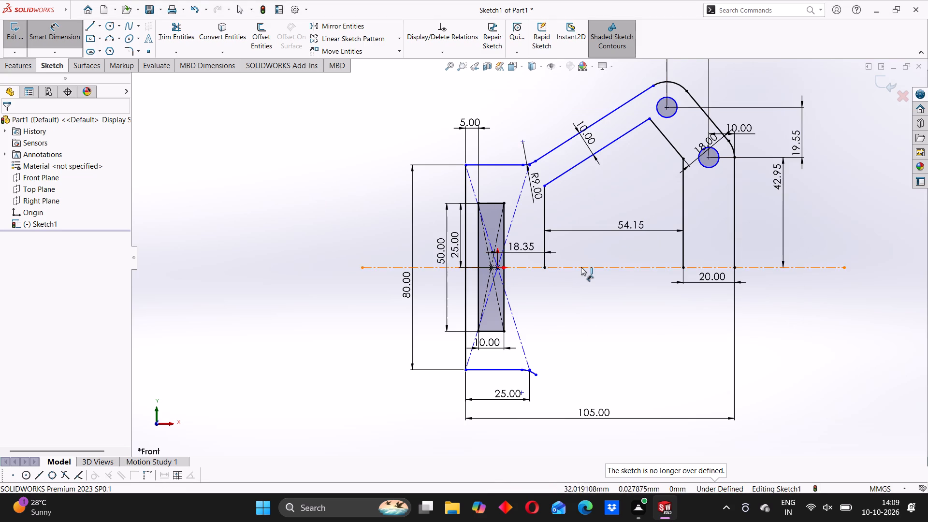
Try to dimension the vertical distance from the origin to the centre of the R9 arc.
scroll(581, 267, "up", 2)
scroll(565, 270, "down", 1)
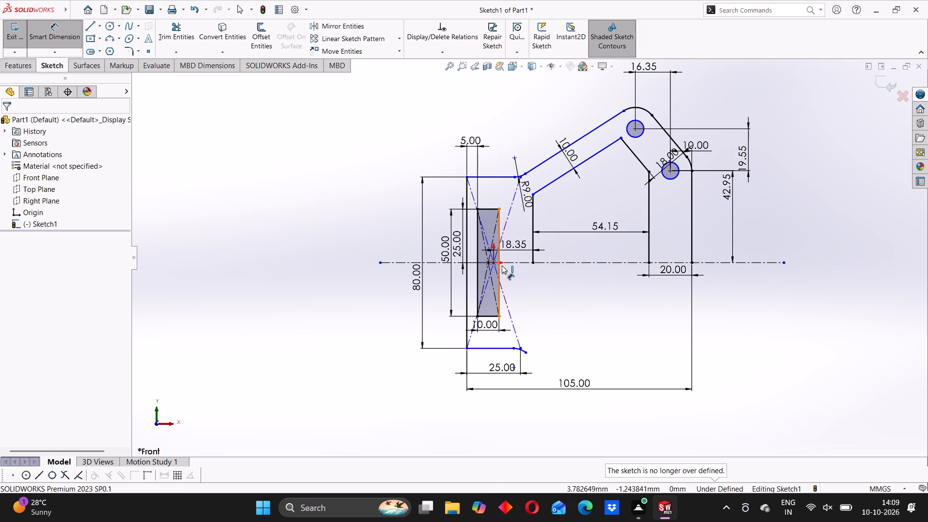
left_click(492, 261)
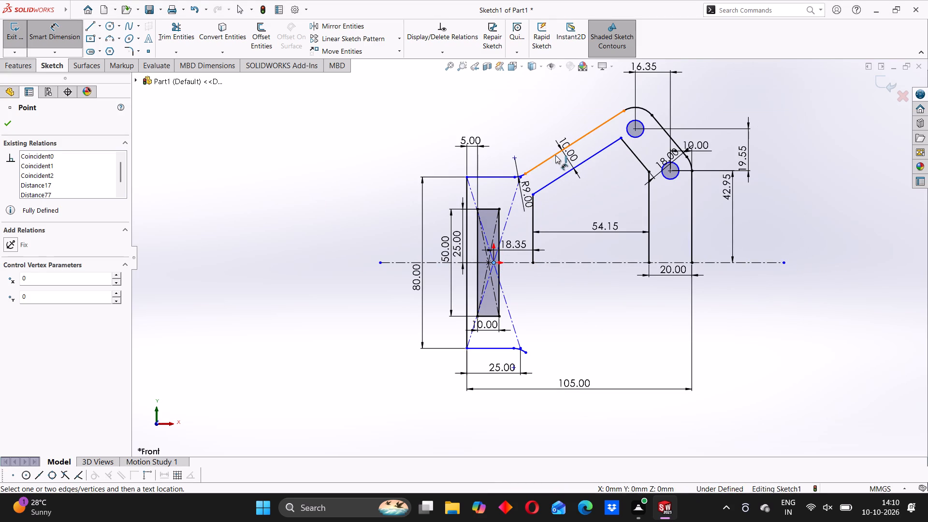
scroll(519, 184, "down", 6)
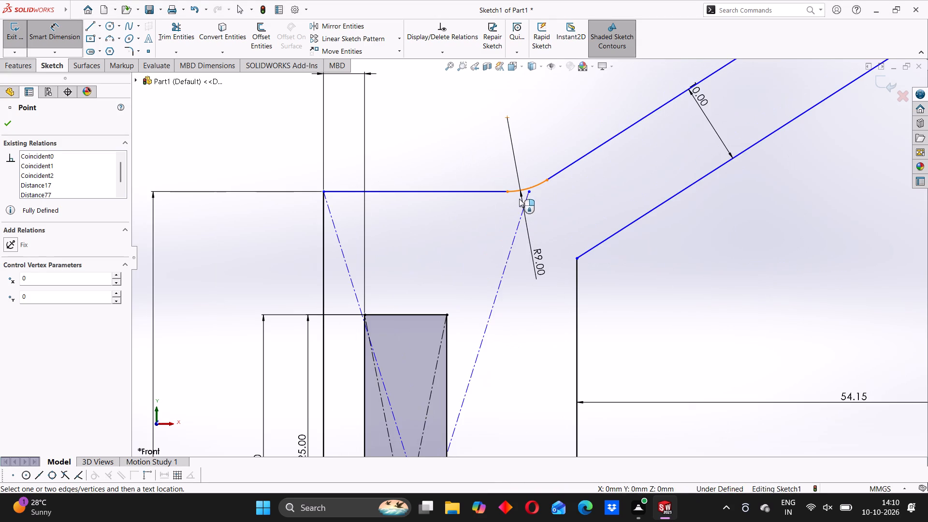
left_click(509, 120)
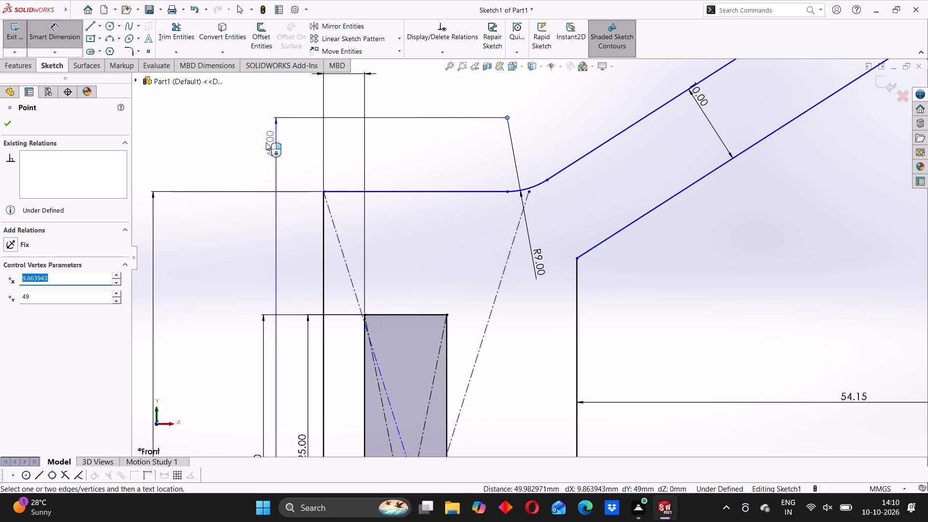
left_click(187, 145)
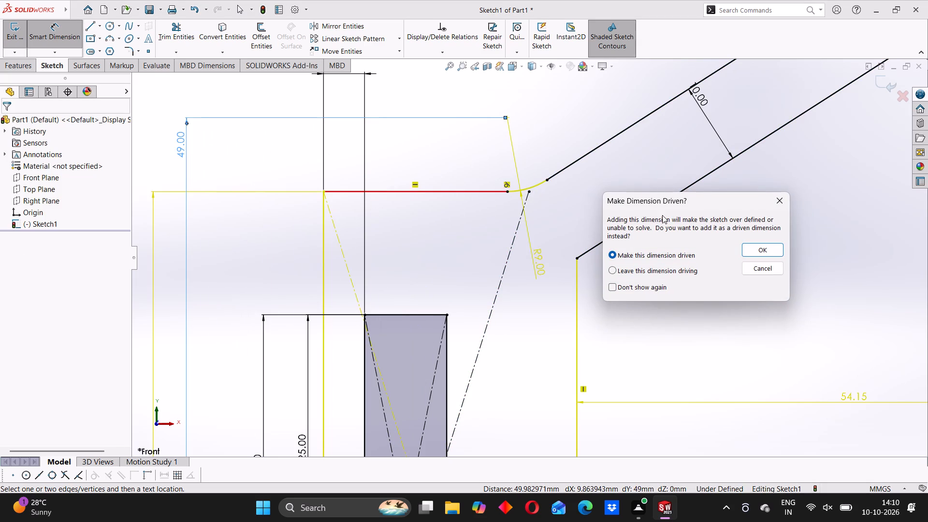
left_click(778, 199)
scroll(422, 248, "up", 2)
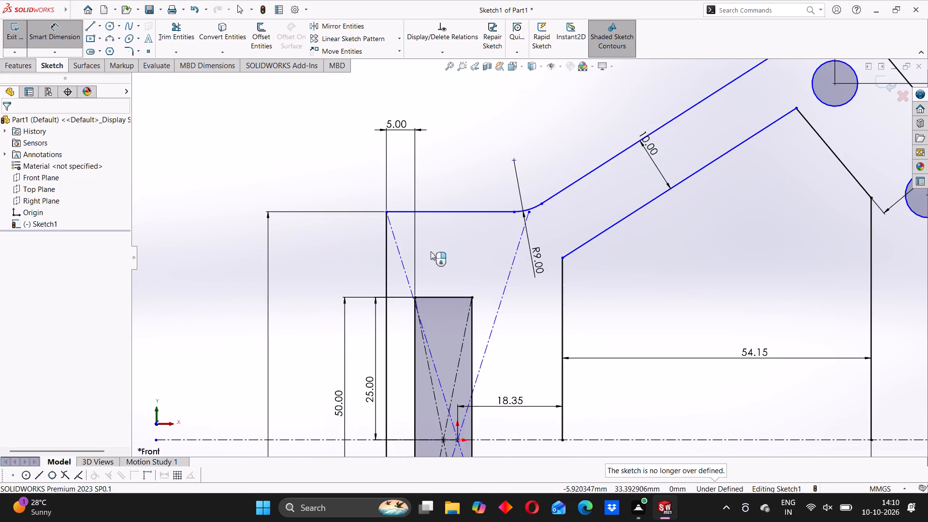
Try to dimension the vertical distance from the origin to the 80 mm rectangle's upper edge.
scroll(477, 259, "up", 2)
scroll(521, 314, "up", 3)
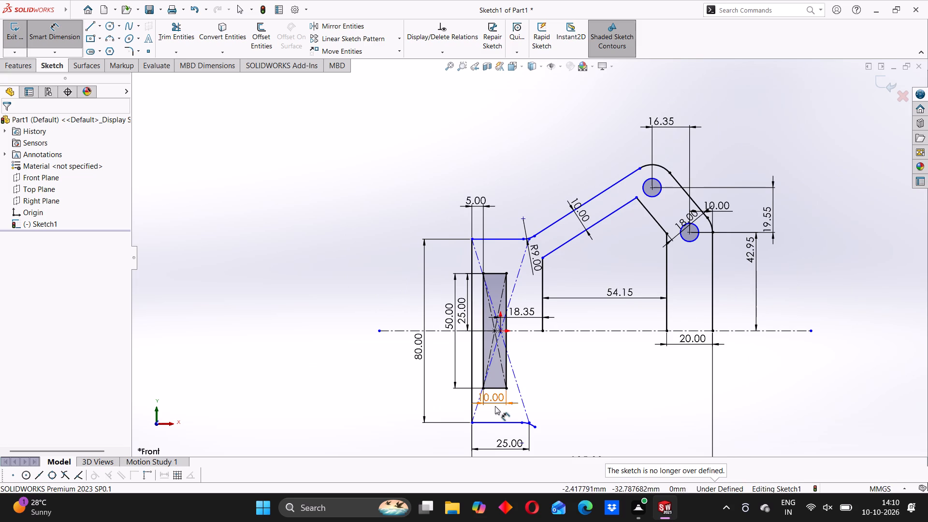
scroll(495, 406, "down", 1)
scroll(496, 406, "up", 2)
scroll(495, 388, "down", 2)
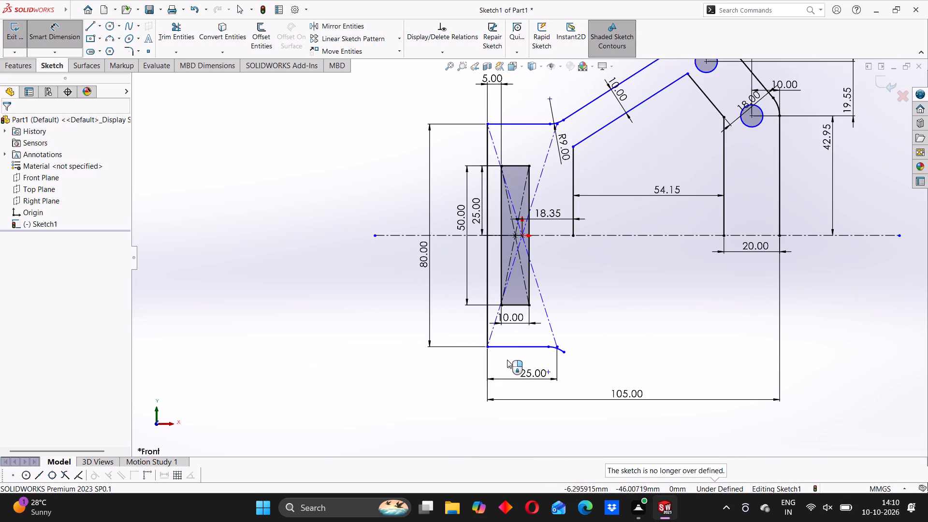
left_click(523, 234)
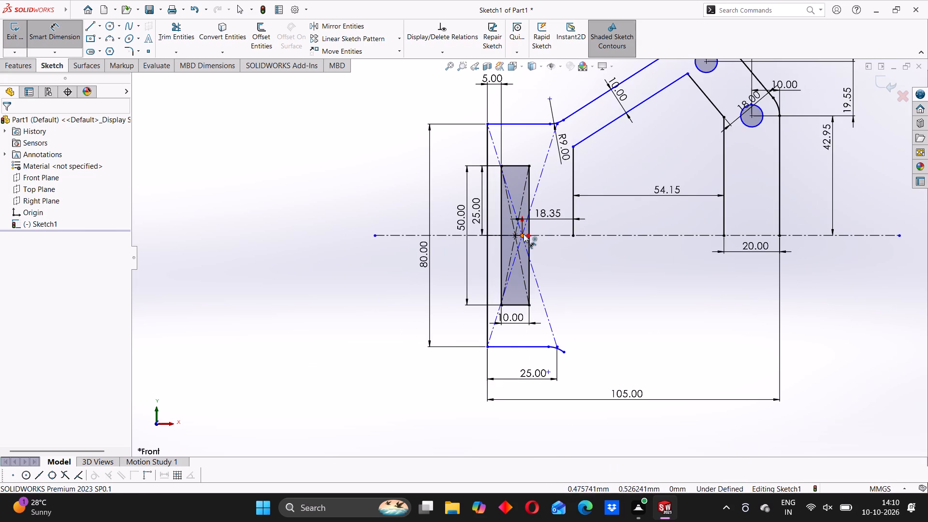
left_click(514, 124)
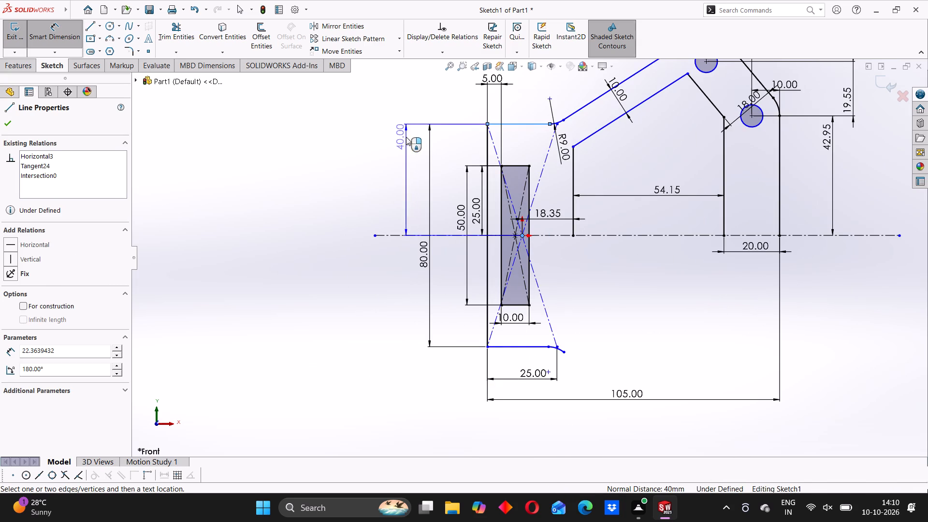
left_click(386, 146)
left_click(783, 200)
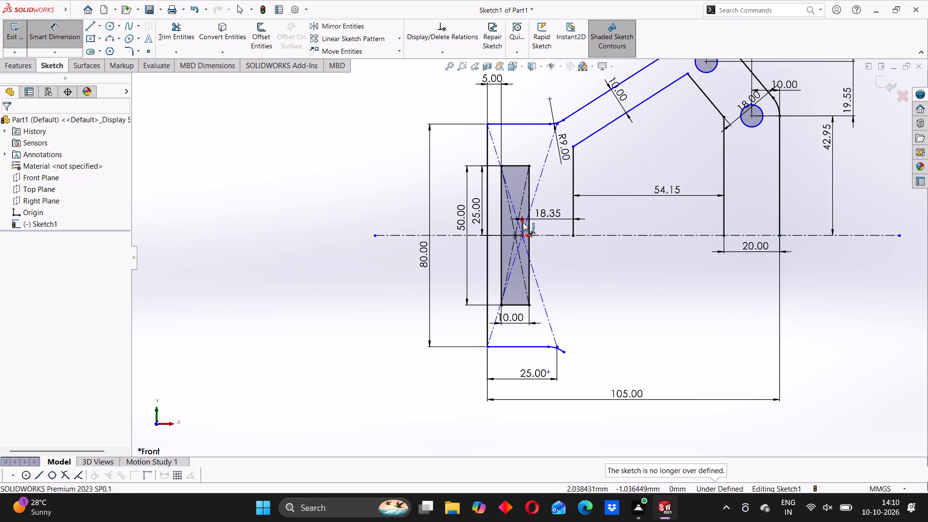
Mirror the upper handle's inner and outer lines, its two outer corner arcs and both circles about the horizontal centreline, keeping the originals.
scroll(642, 212, "up", 1)
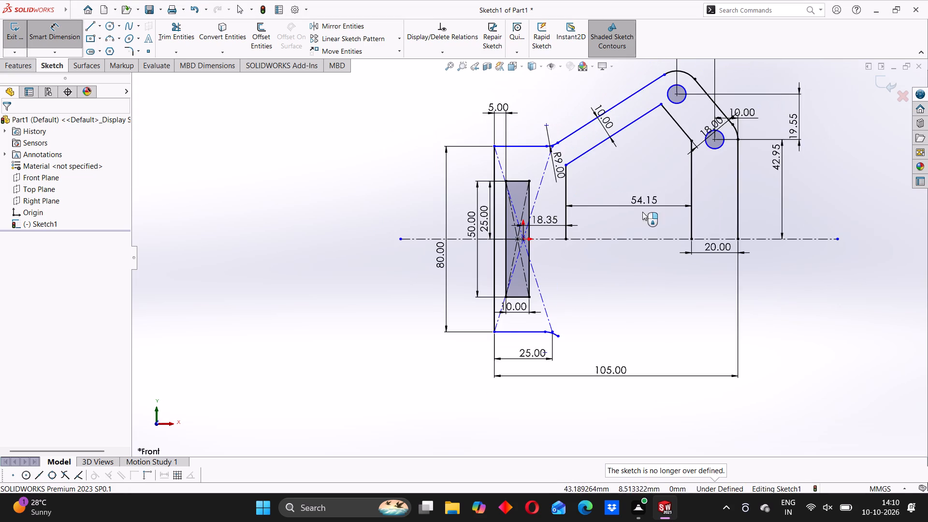
scroll(636, 233, "up", 1)
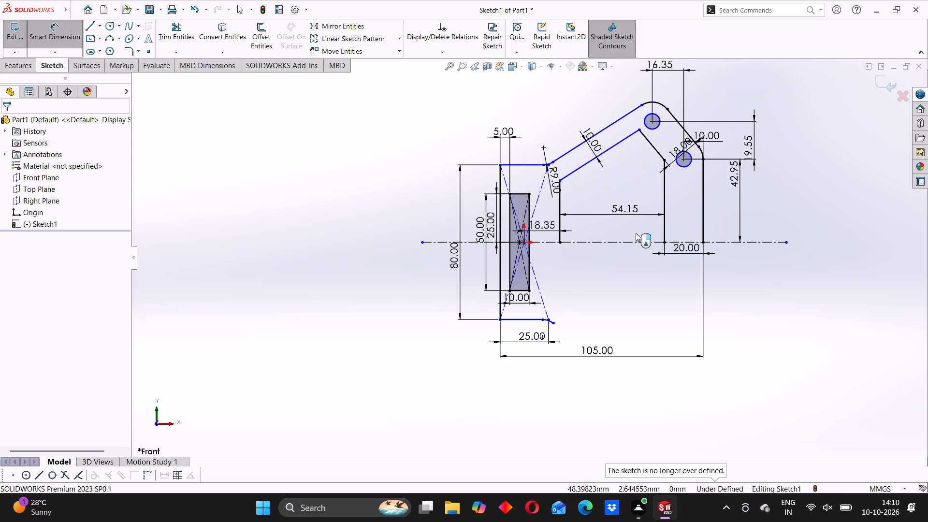
left_click(341, 28)
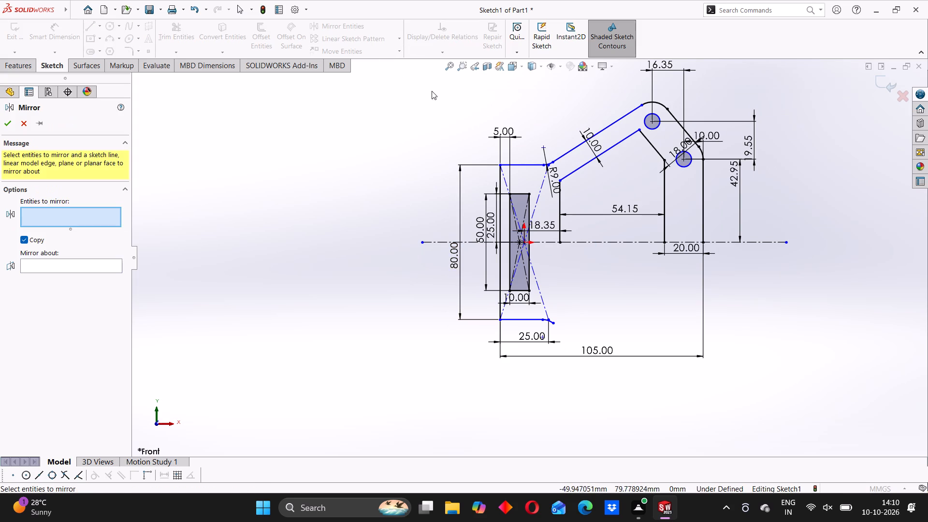
scroll(618, 181, "up", 2)
scroll(565, 213, "down", 4)
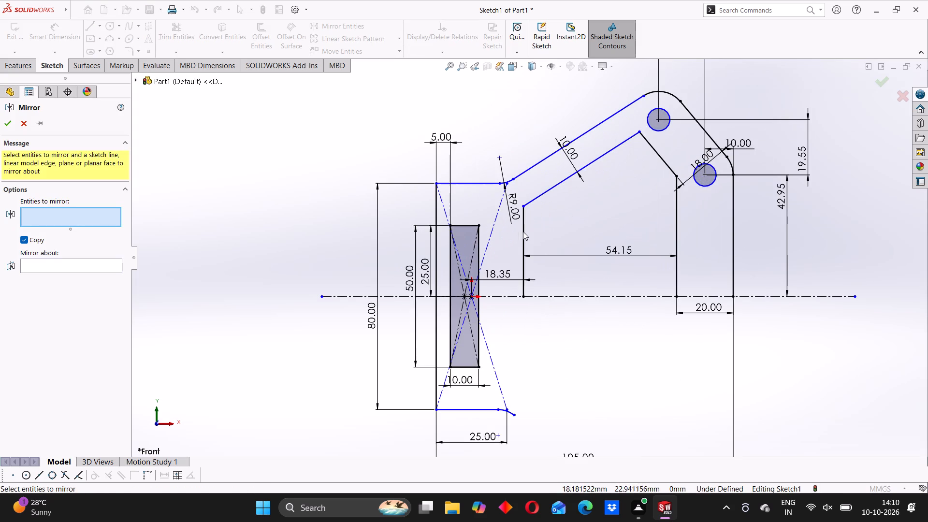
left_click(523, 233)
left_click(556, 186)
left_click(544, 160)
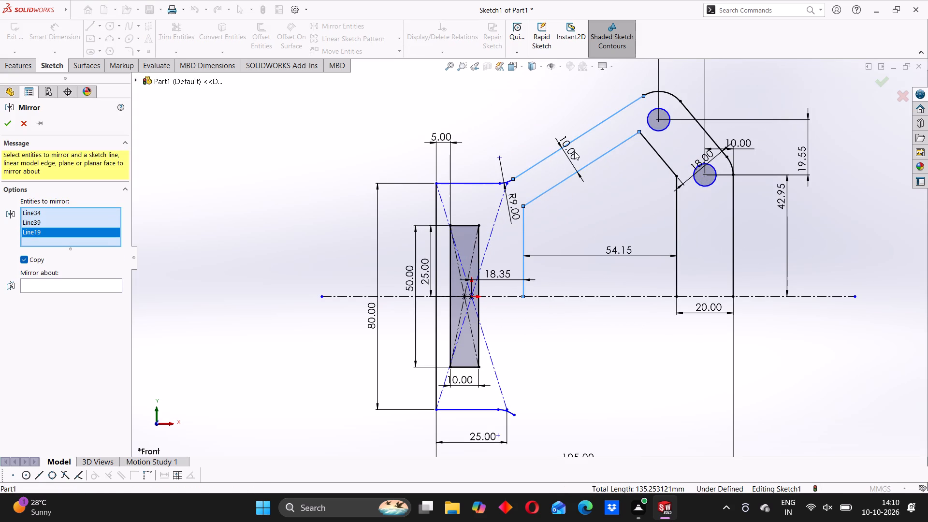
left_click(667, 92)
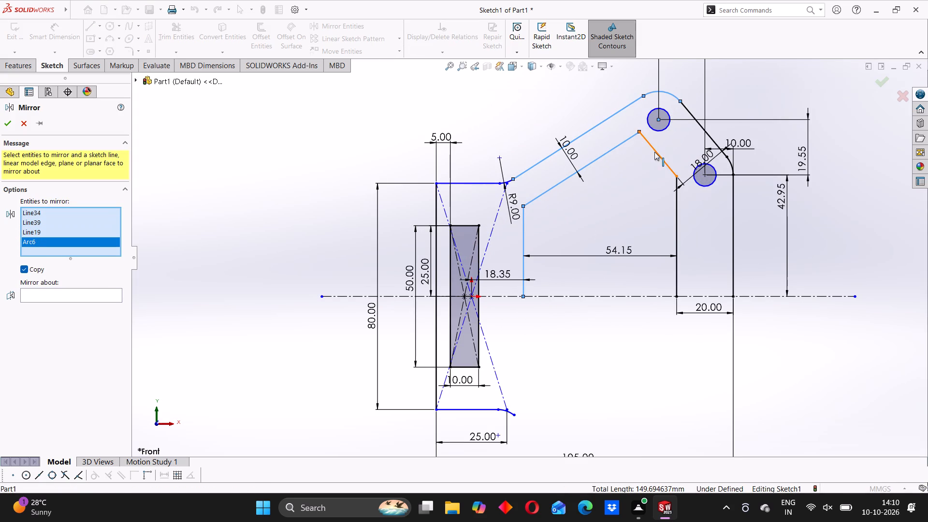
left_click(654, 152)
left_click(663, 133)
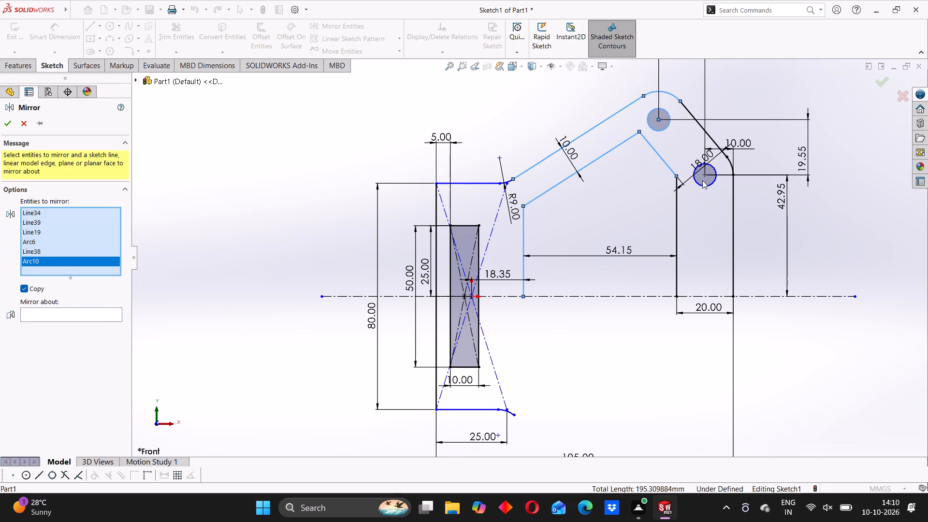
left_click(703, 182)
left_click(700, 124)
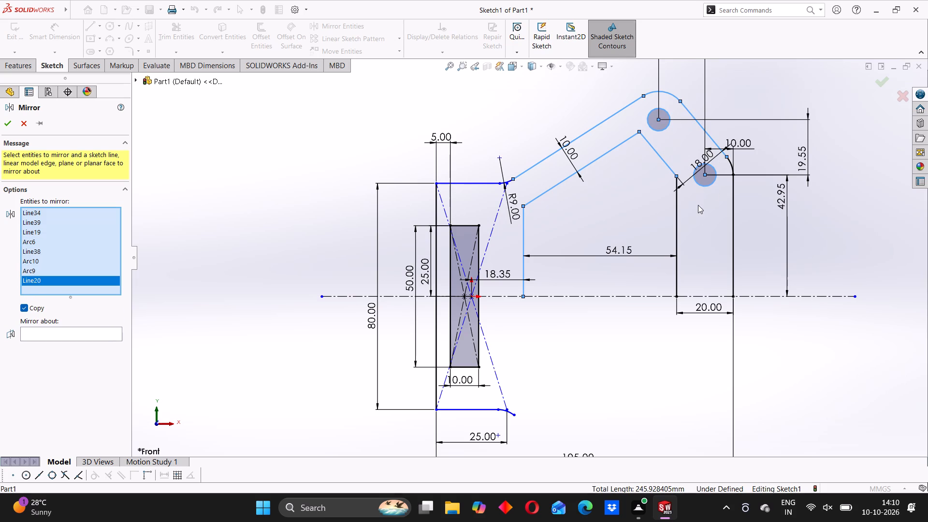
left_click(681, 227)
left_click(676, 233)
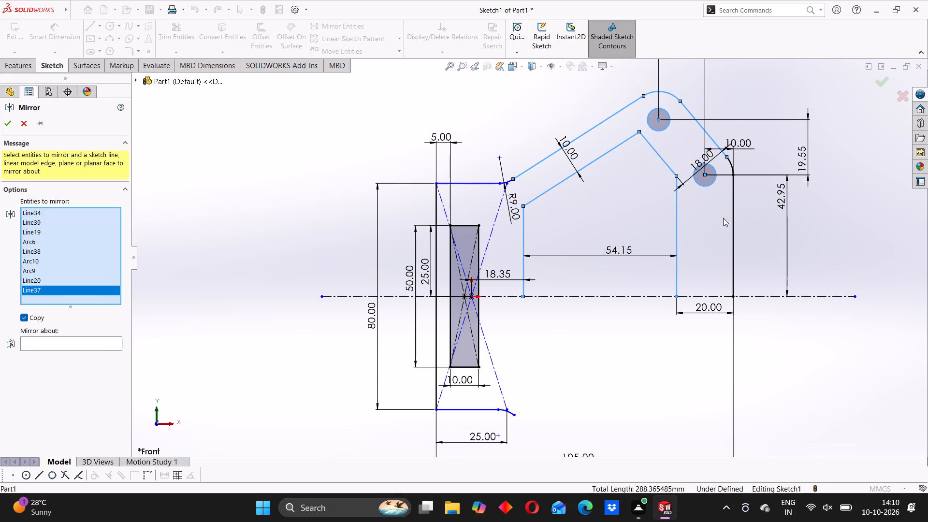
left_click(733, 211)
left_click(733, 164)
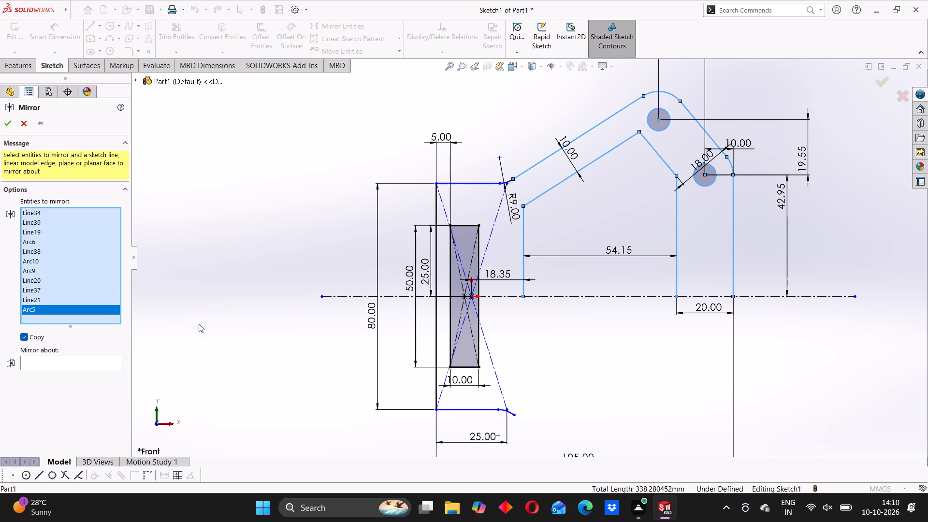
left_click(104, 368)
left_click(101, 358)
left_click(573, 298)
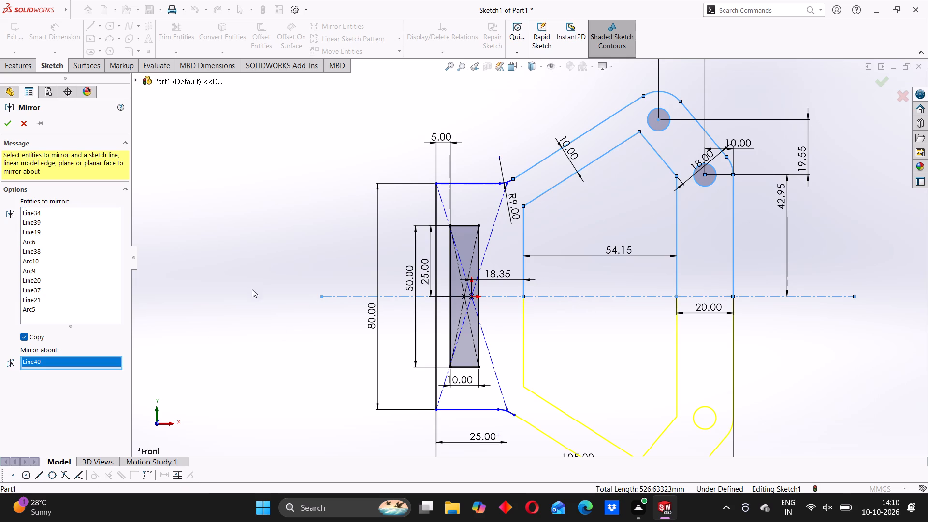
left_click(6, 123)
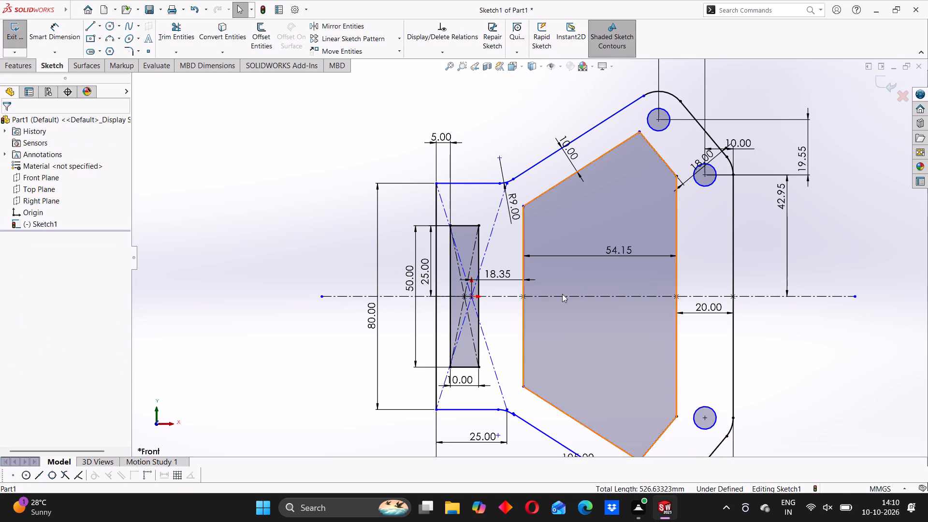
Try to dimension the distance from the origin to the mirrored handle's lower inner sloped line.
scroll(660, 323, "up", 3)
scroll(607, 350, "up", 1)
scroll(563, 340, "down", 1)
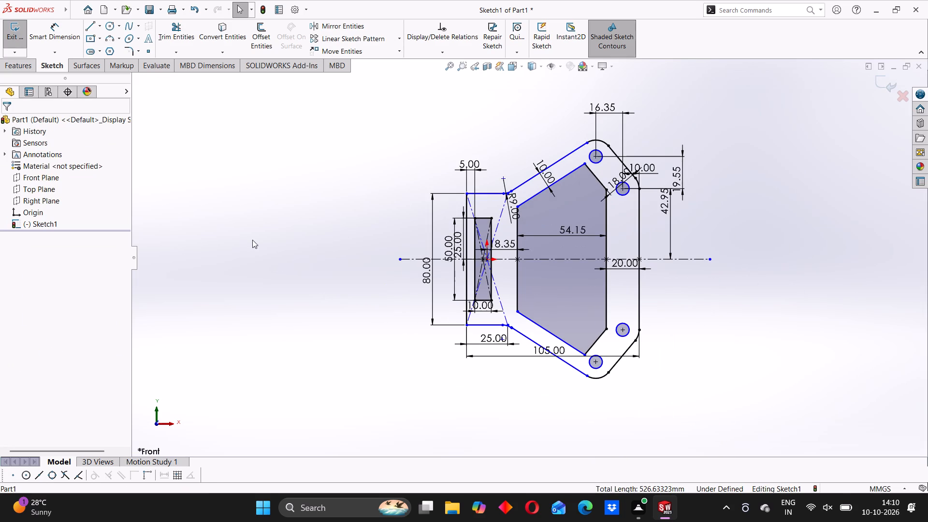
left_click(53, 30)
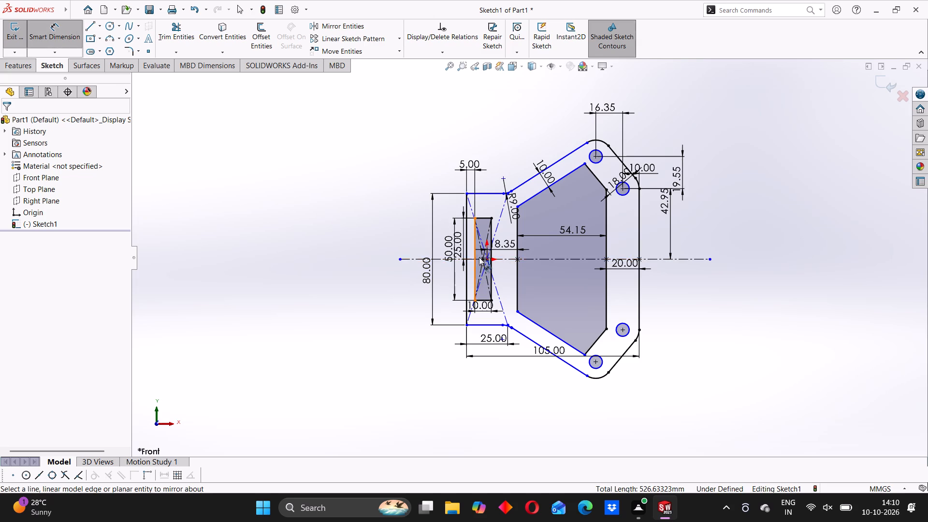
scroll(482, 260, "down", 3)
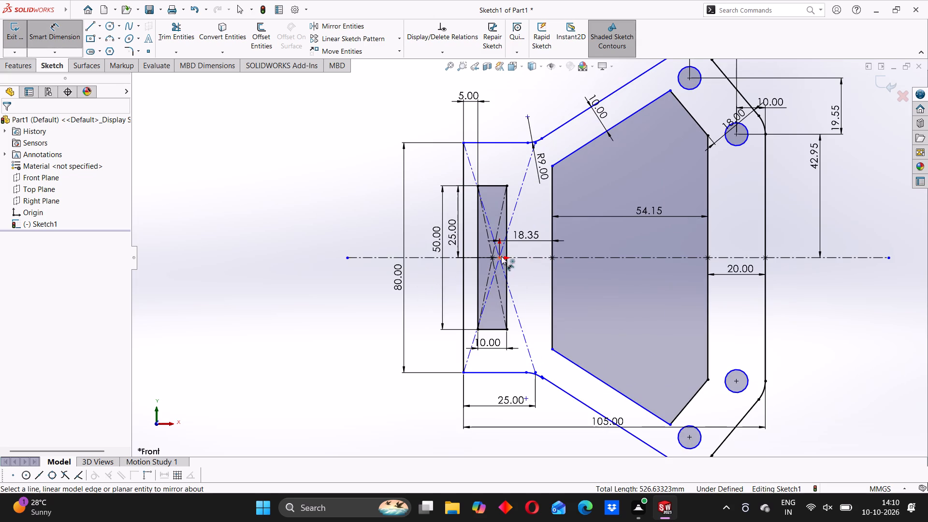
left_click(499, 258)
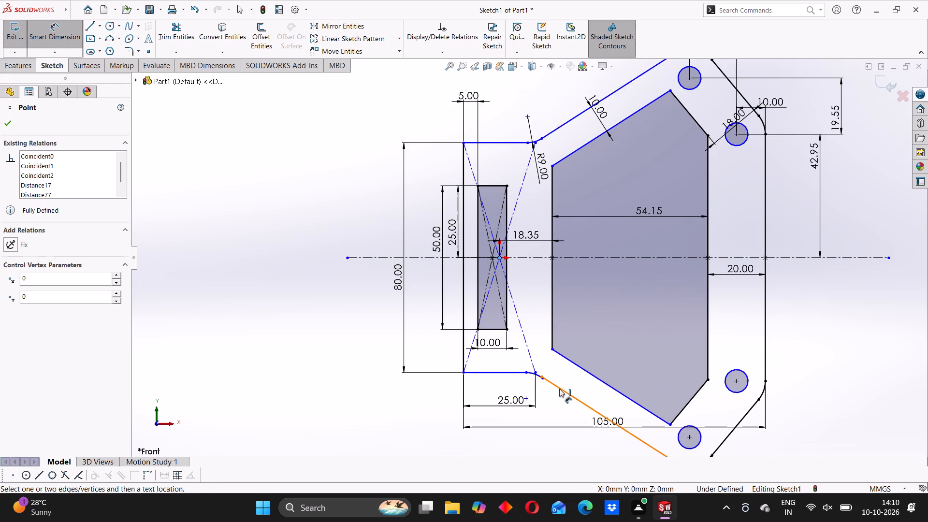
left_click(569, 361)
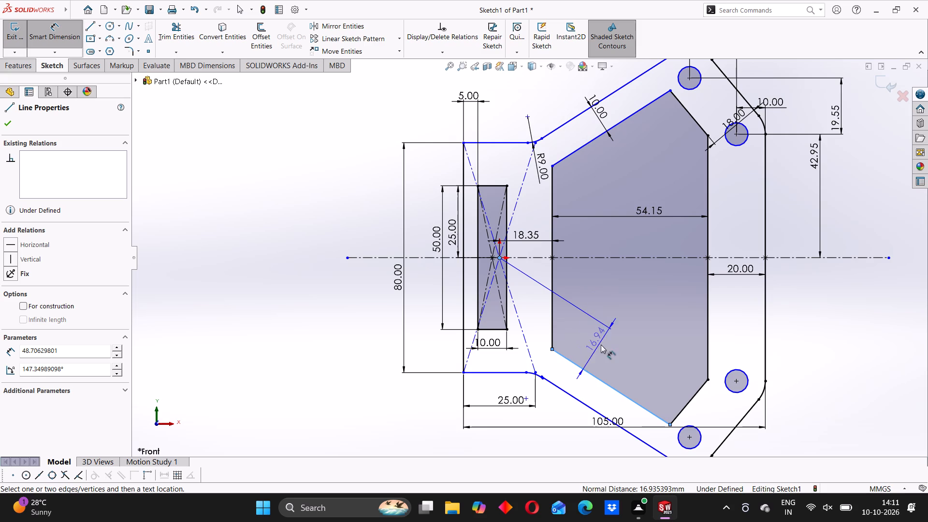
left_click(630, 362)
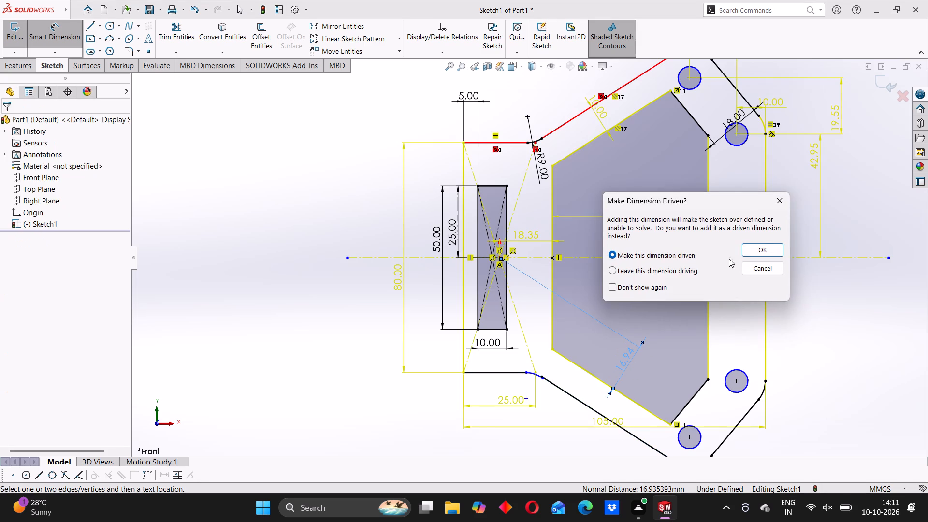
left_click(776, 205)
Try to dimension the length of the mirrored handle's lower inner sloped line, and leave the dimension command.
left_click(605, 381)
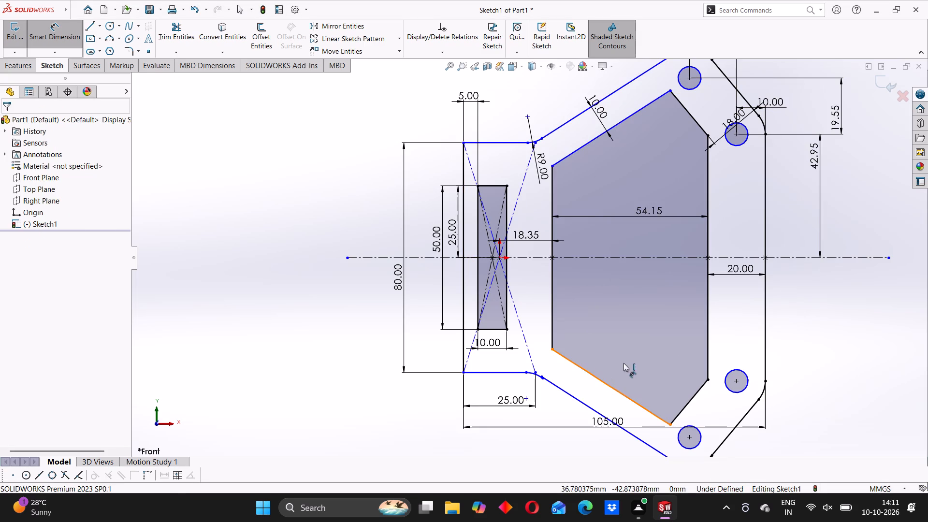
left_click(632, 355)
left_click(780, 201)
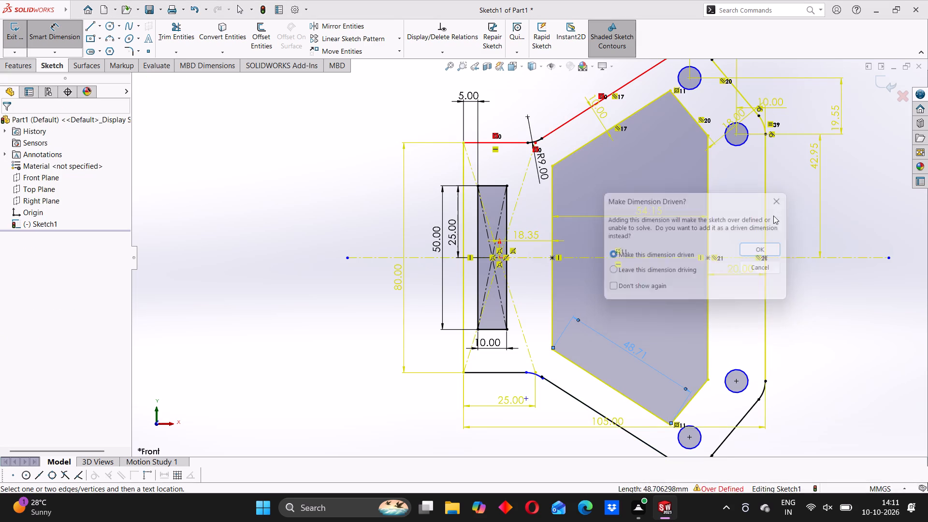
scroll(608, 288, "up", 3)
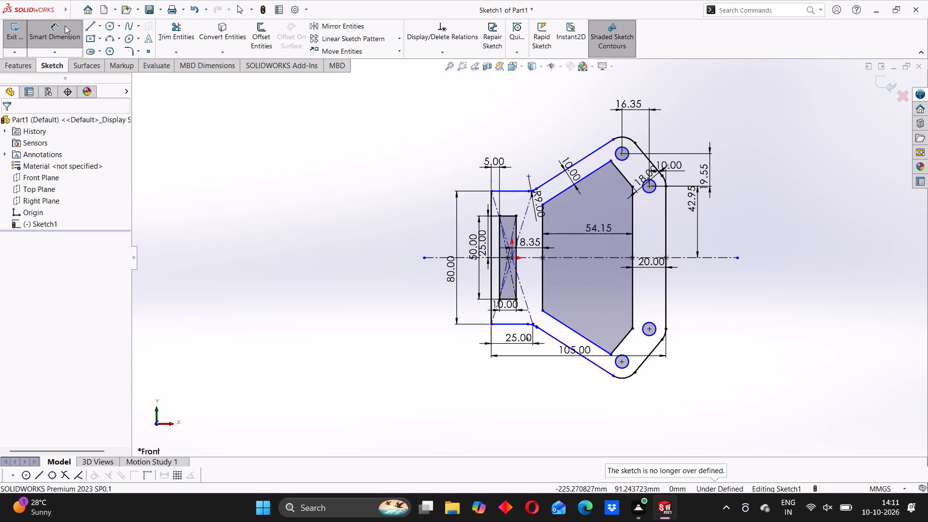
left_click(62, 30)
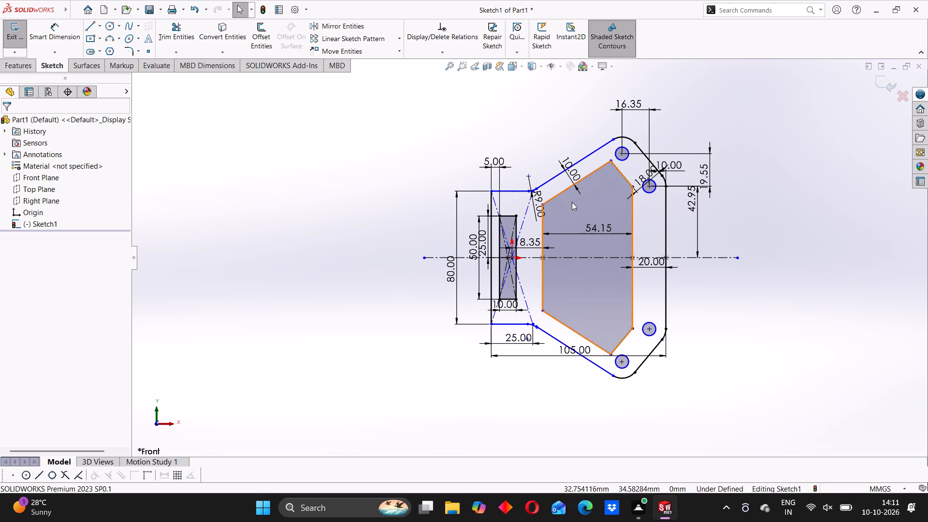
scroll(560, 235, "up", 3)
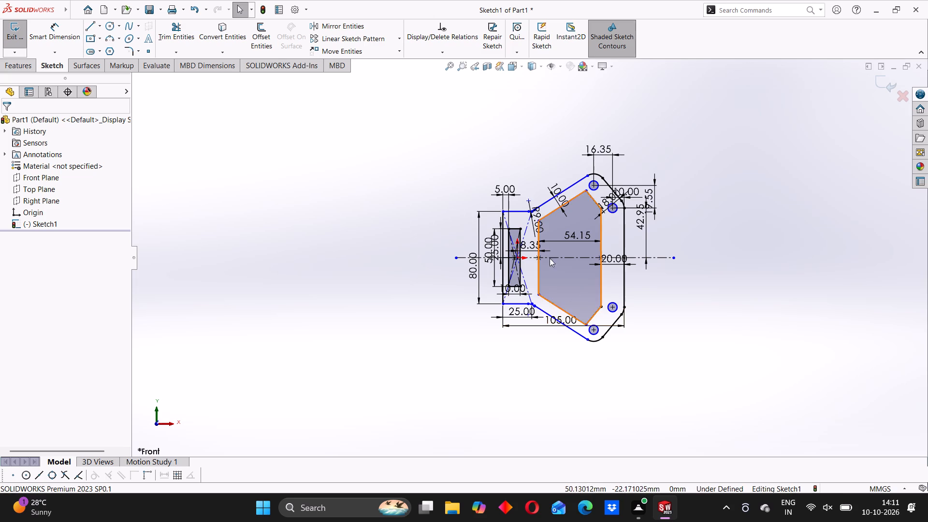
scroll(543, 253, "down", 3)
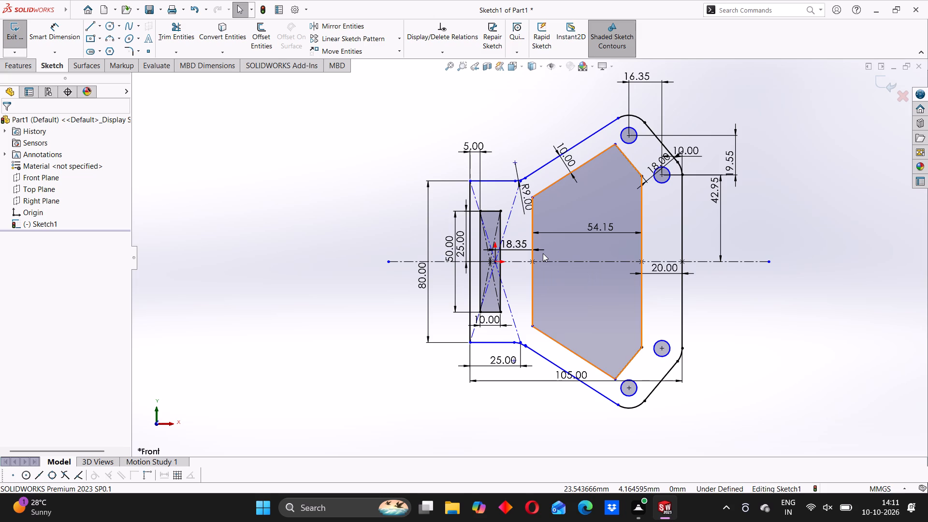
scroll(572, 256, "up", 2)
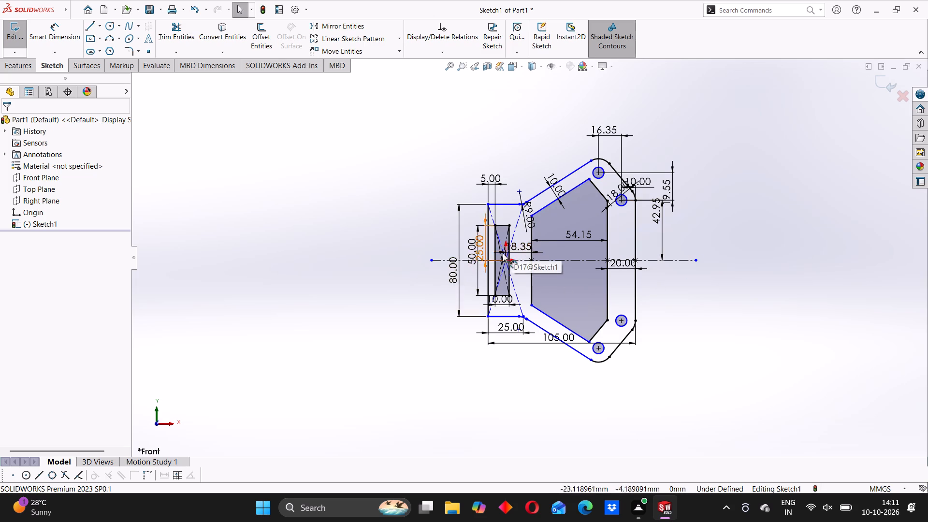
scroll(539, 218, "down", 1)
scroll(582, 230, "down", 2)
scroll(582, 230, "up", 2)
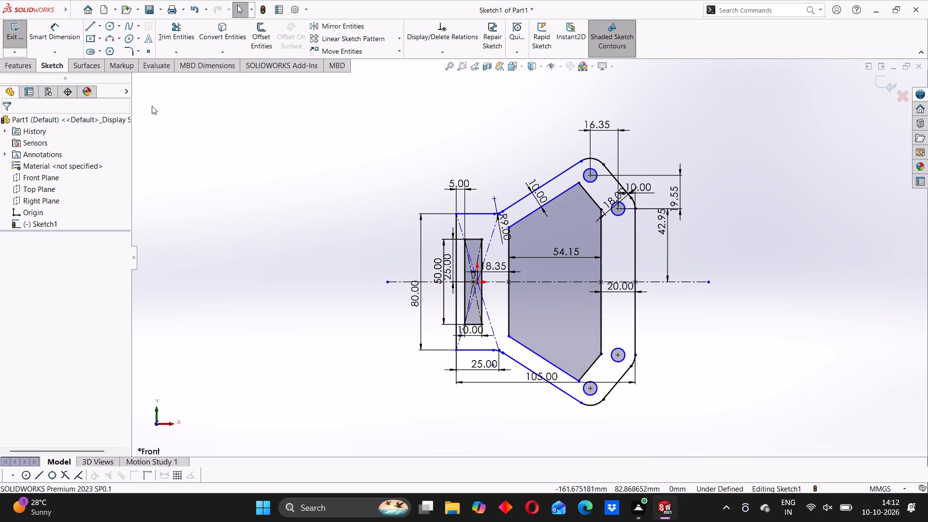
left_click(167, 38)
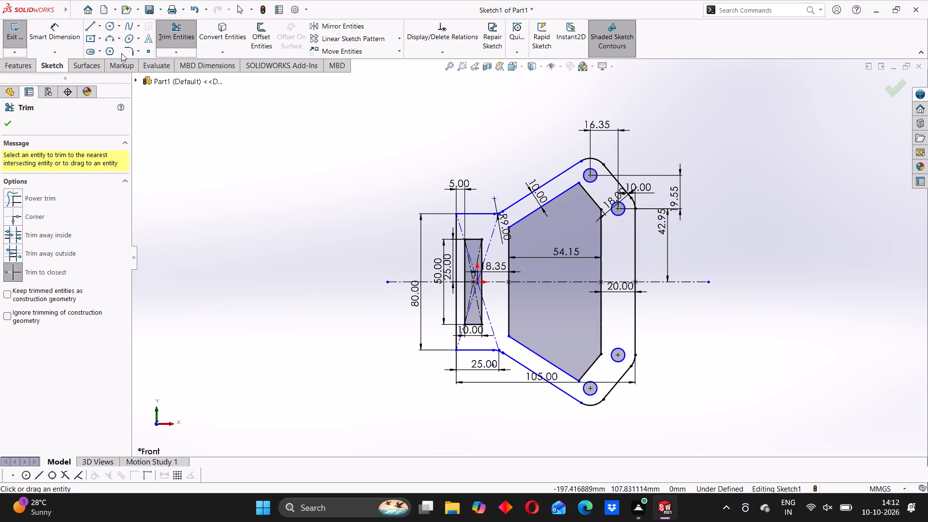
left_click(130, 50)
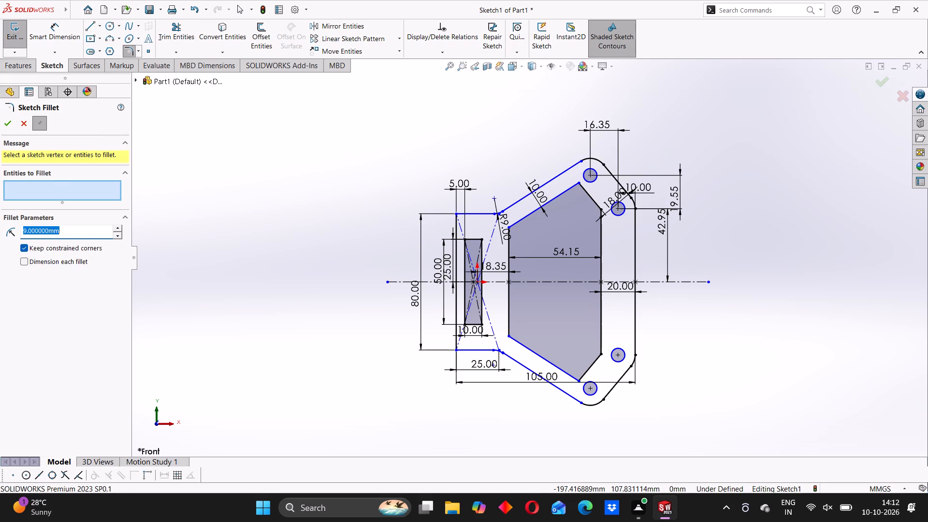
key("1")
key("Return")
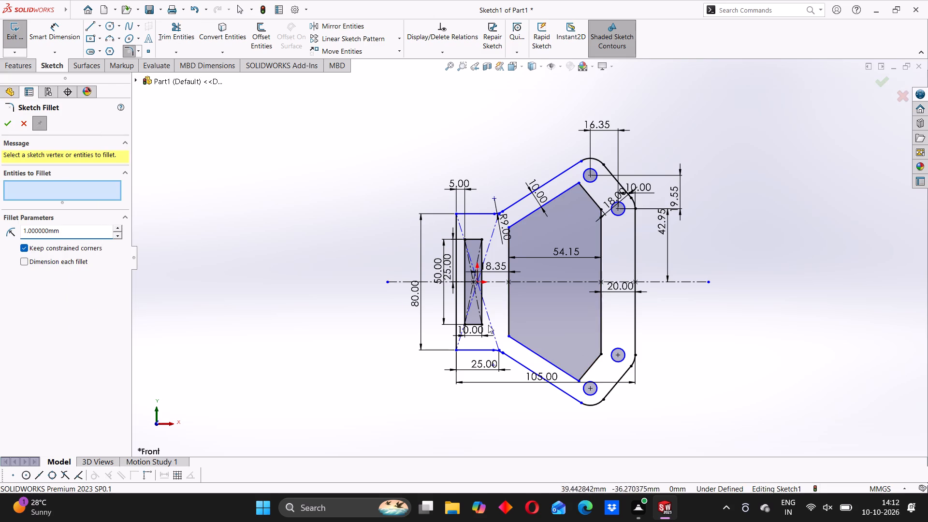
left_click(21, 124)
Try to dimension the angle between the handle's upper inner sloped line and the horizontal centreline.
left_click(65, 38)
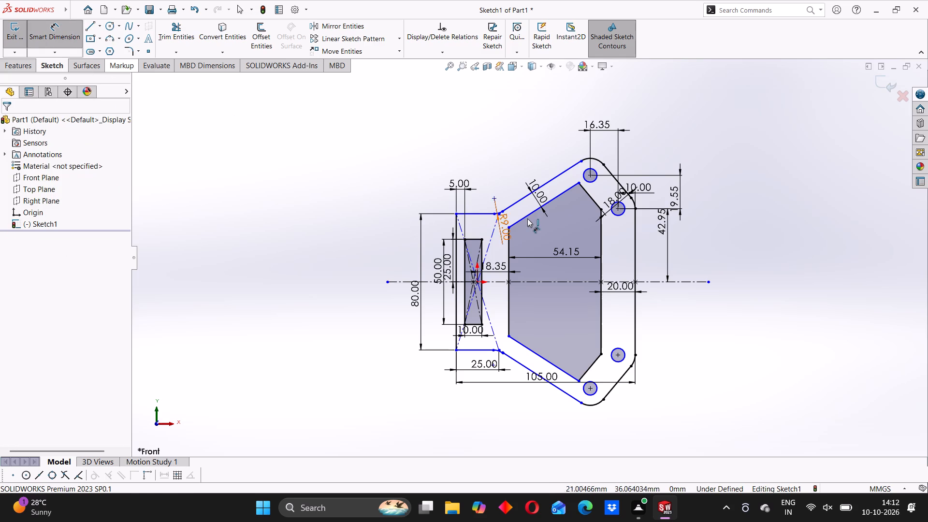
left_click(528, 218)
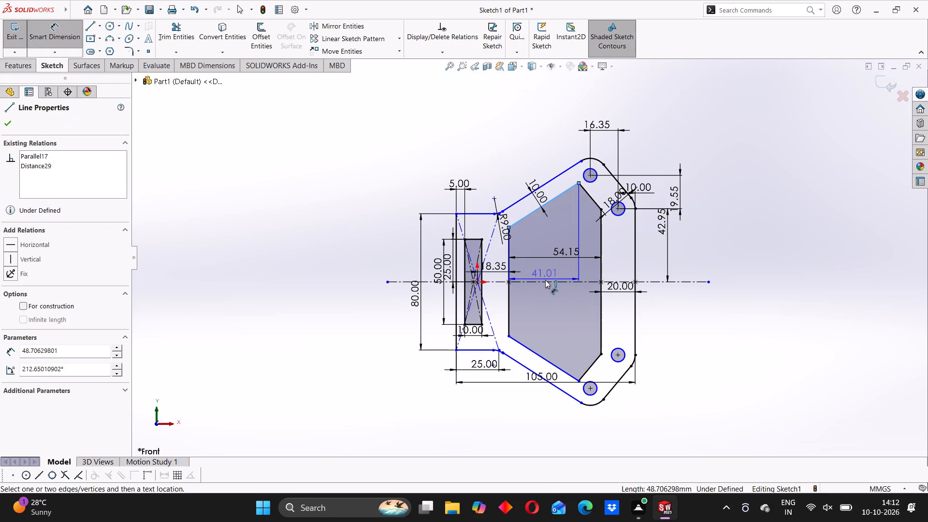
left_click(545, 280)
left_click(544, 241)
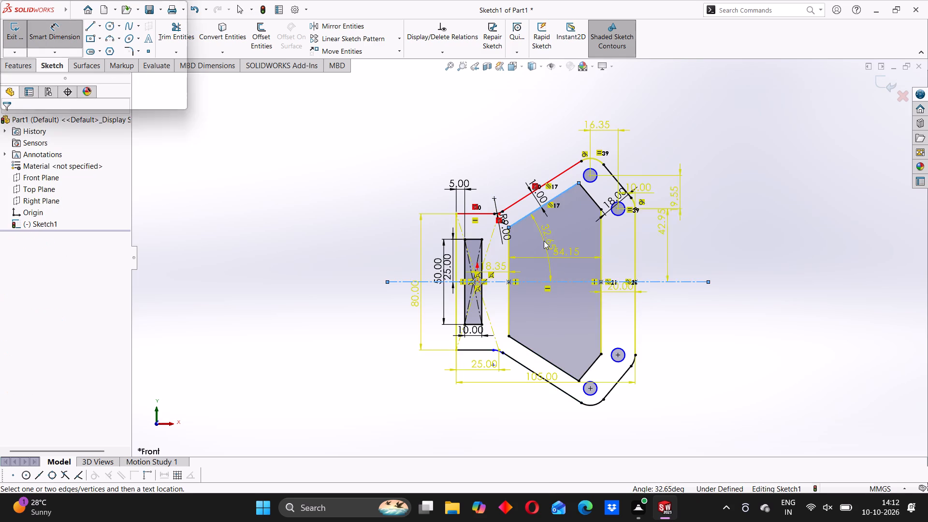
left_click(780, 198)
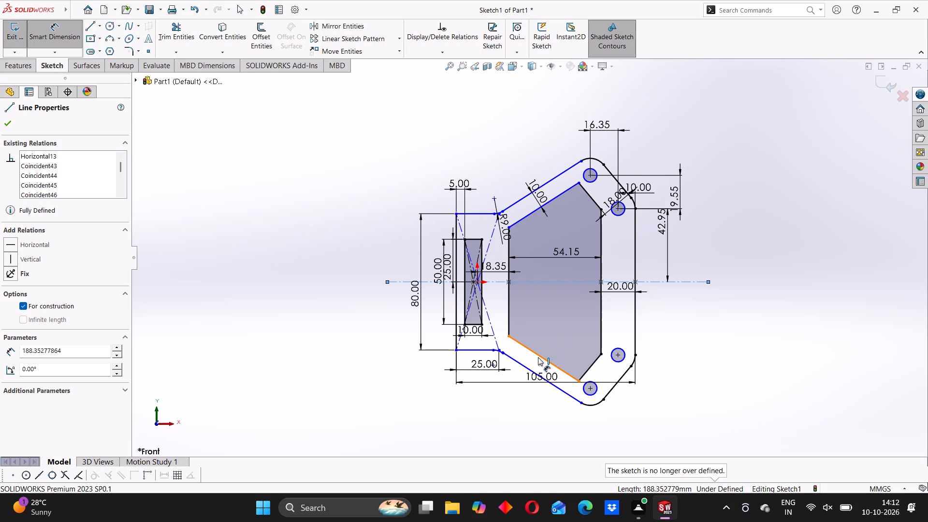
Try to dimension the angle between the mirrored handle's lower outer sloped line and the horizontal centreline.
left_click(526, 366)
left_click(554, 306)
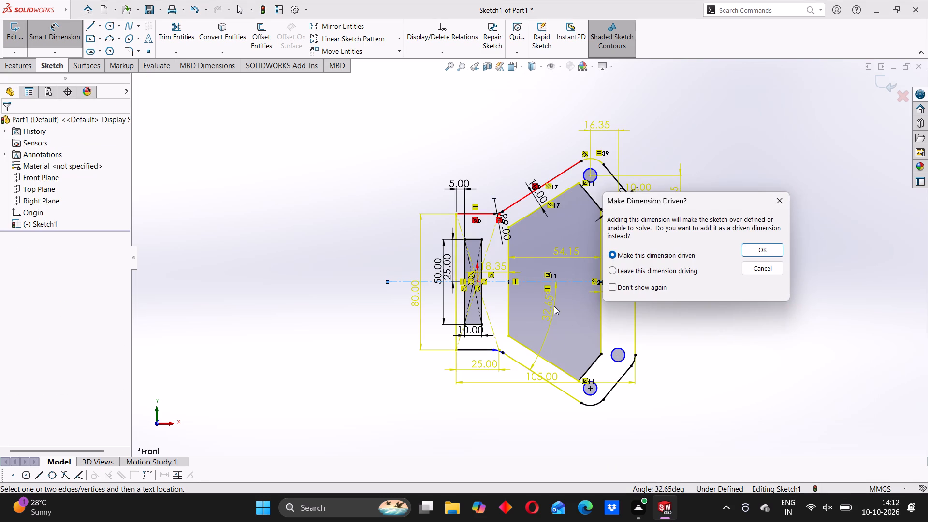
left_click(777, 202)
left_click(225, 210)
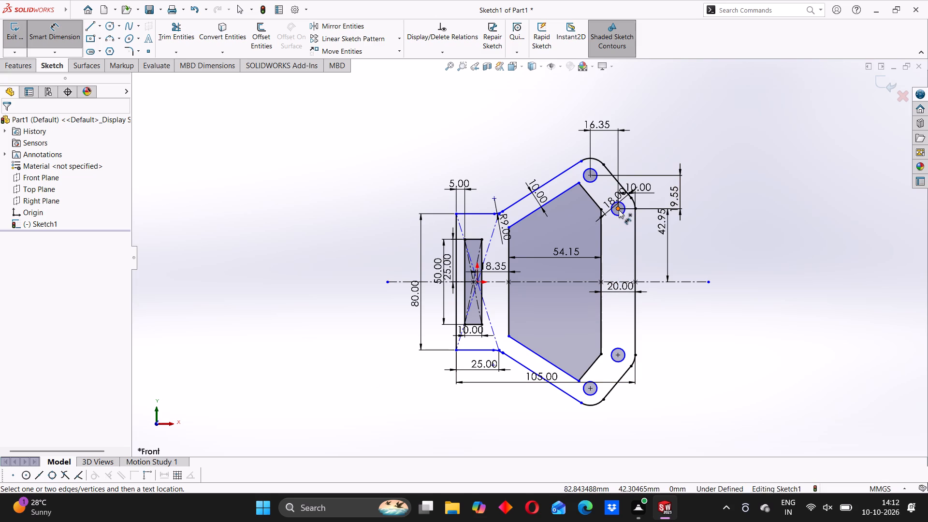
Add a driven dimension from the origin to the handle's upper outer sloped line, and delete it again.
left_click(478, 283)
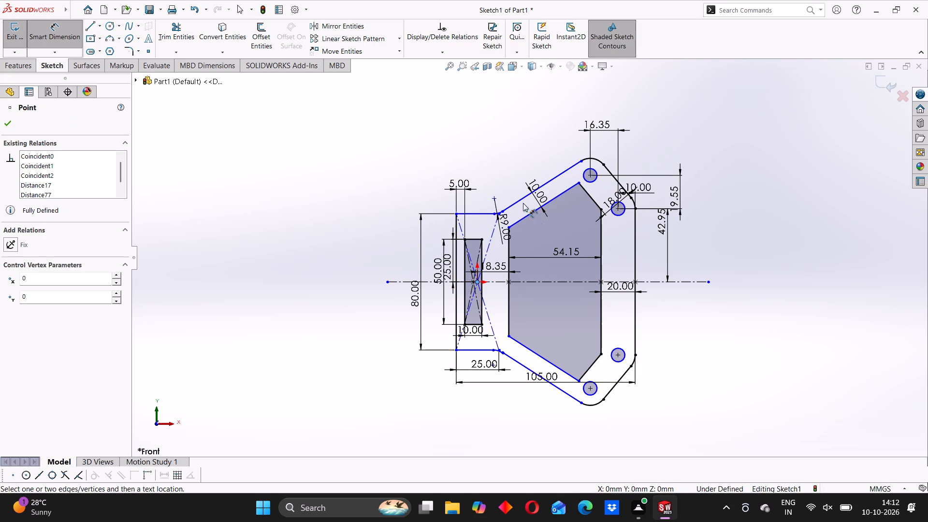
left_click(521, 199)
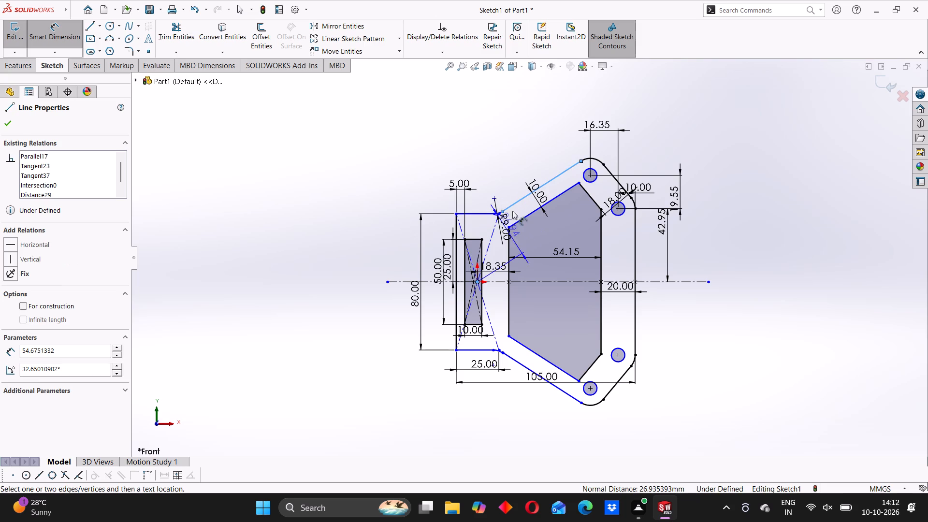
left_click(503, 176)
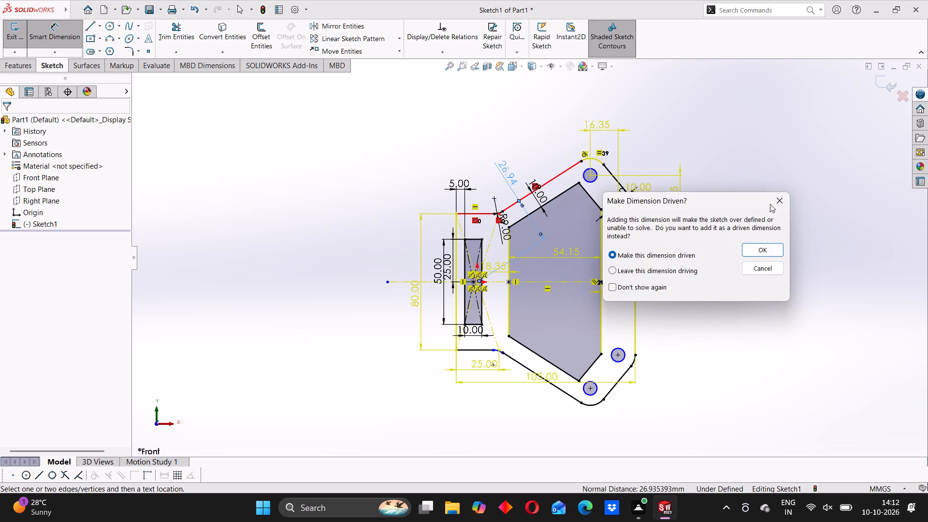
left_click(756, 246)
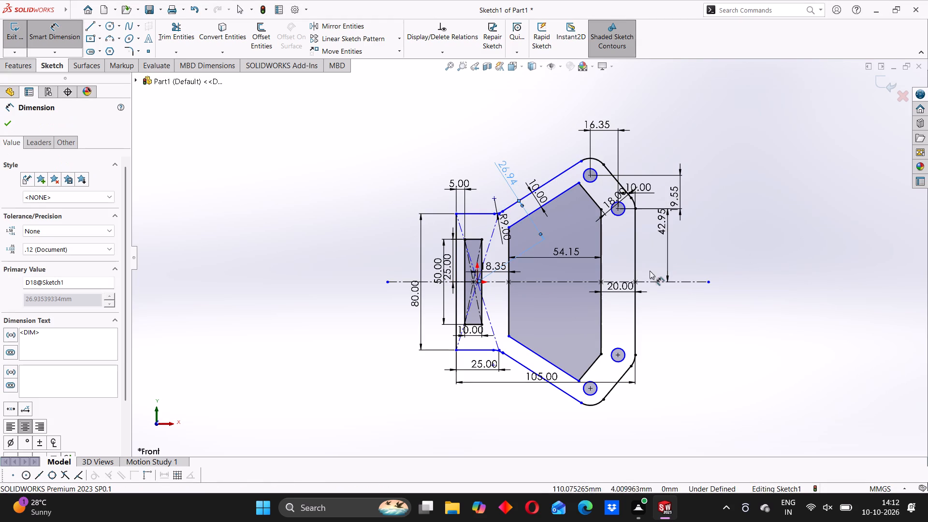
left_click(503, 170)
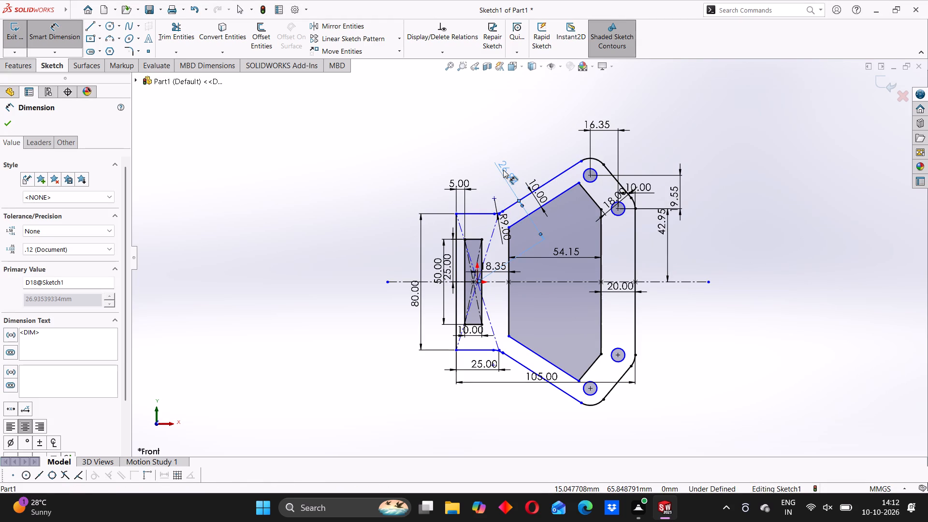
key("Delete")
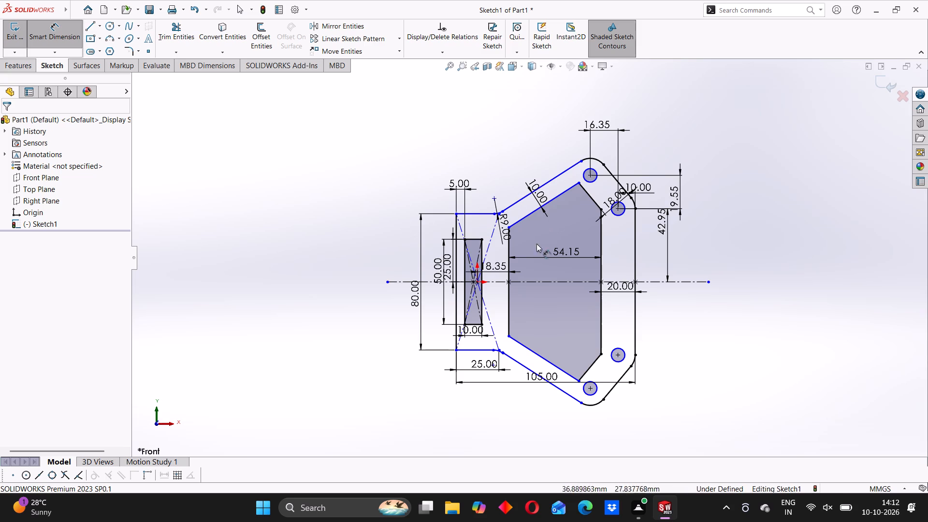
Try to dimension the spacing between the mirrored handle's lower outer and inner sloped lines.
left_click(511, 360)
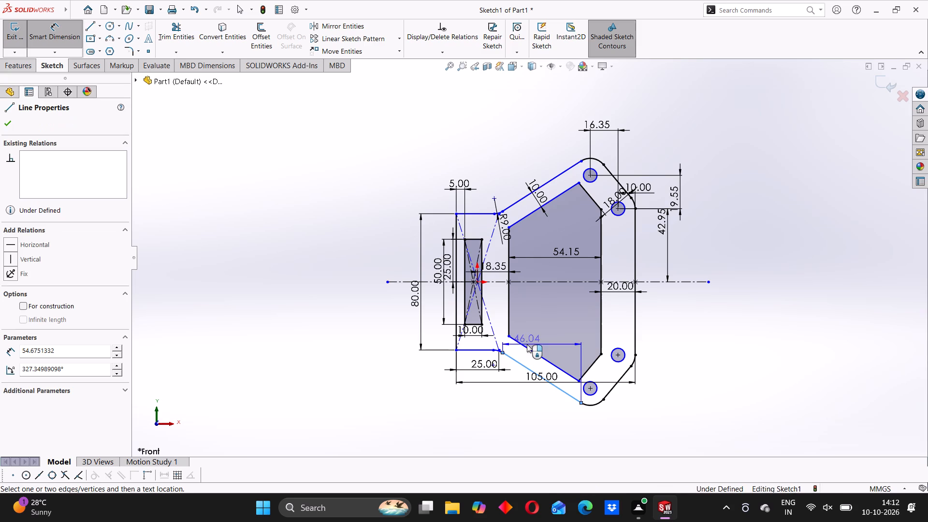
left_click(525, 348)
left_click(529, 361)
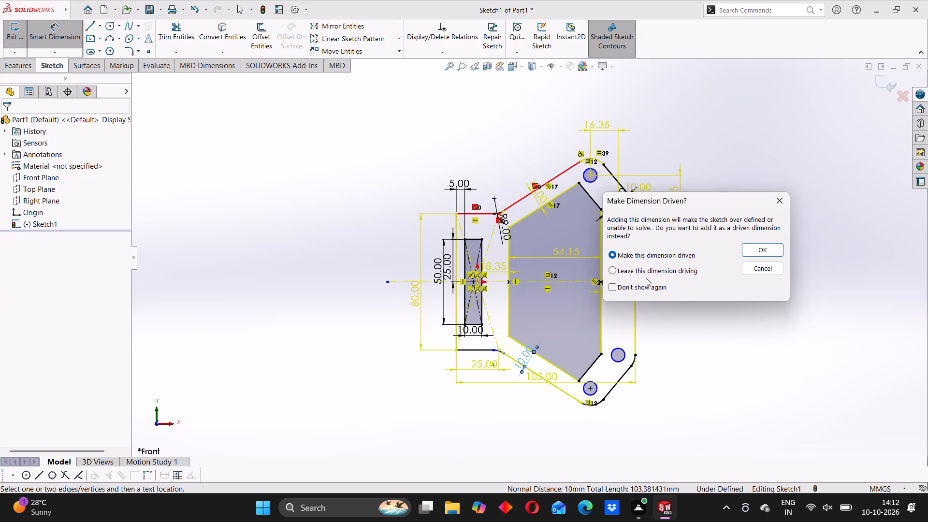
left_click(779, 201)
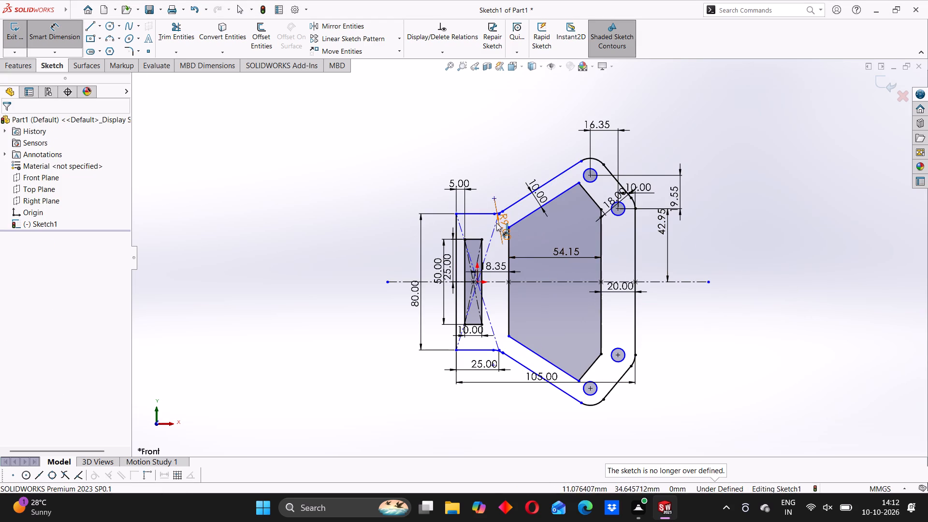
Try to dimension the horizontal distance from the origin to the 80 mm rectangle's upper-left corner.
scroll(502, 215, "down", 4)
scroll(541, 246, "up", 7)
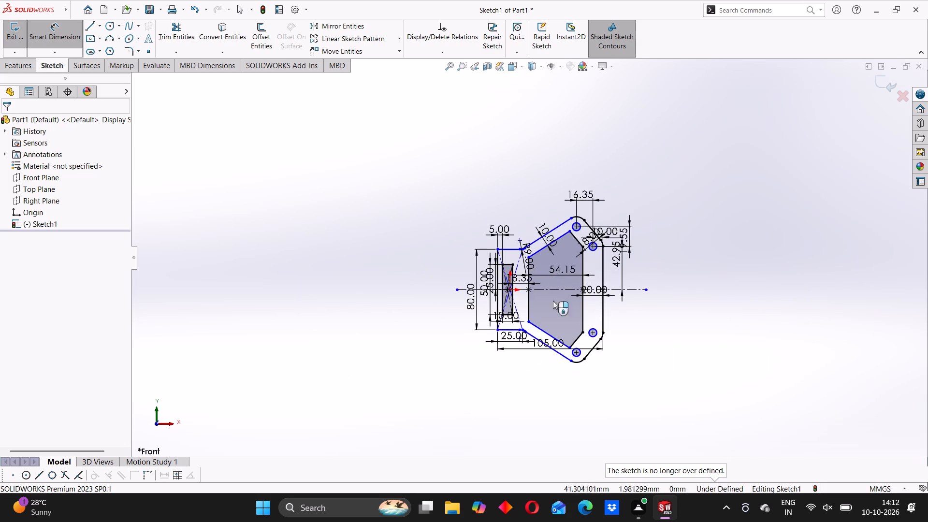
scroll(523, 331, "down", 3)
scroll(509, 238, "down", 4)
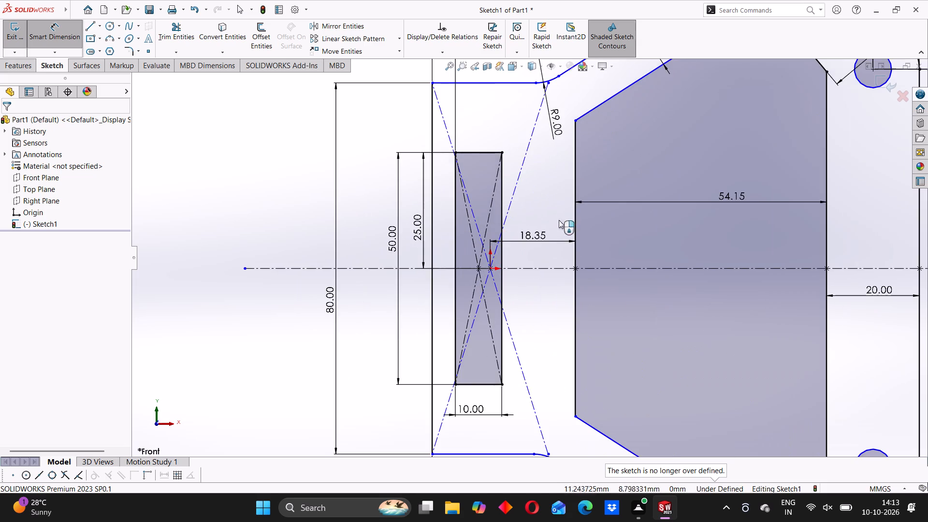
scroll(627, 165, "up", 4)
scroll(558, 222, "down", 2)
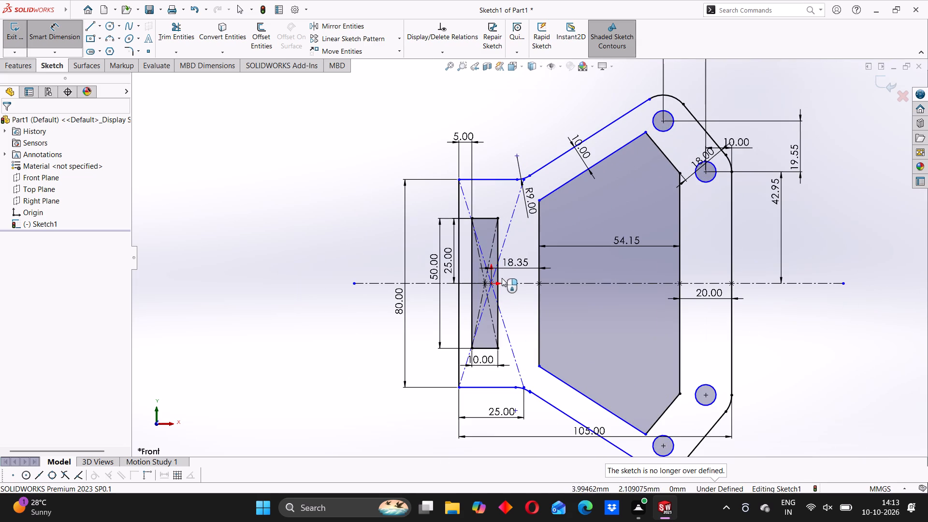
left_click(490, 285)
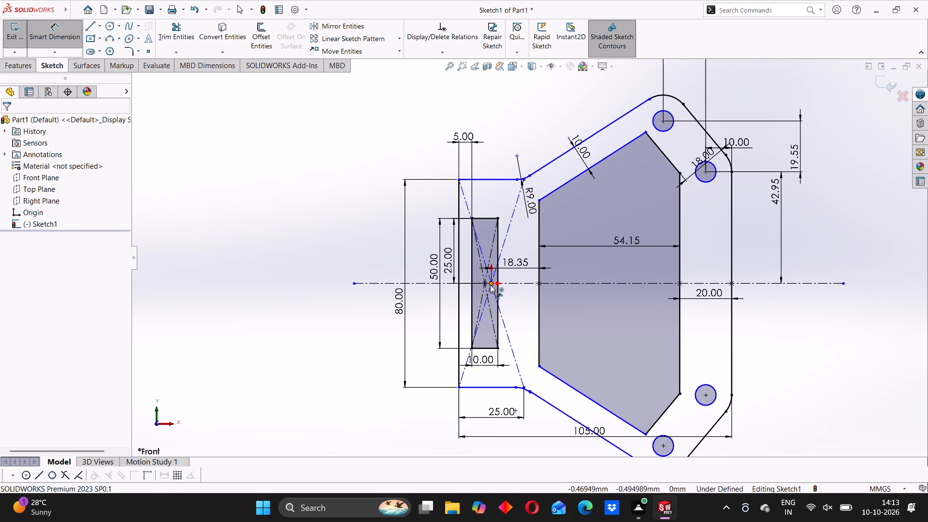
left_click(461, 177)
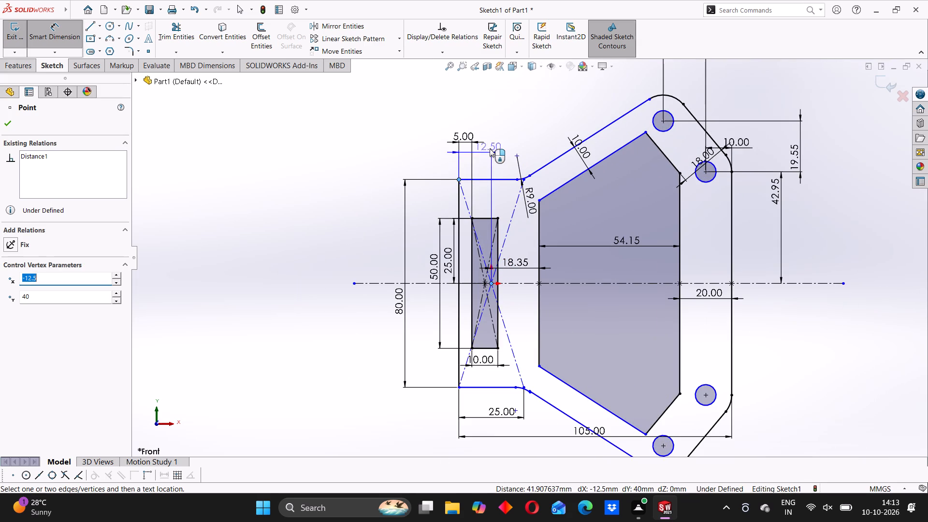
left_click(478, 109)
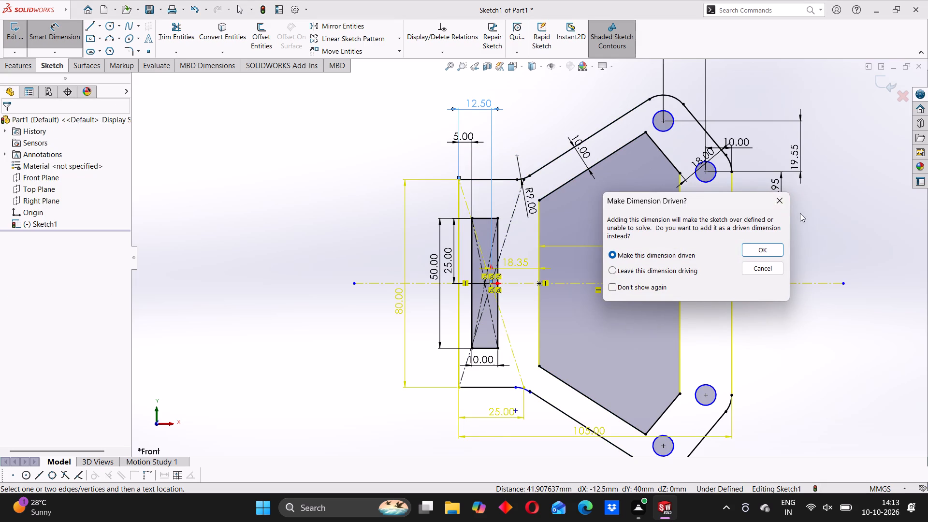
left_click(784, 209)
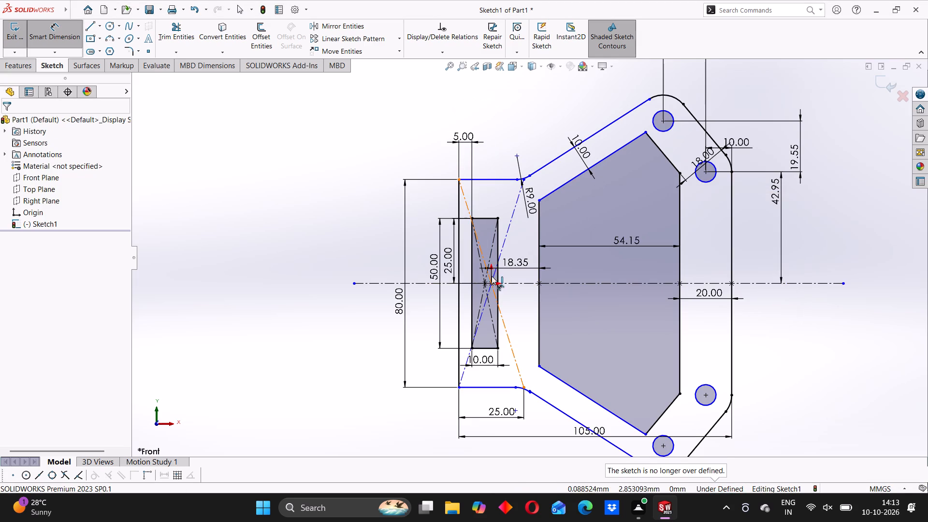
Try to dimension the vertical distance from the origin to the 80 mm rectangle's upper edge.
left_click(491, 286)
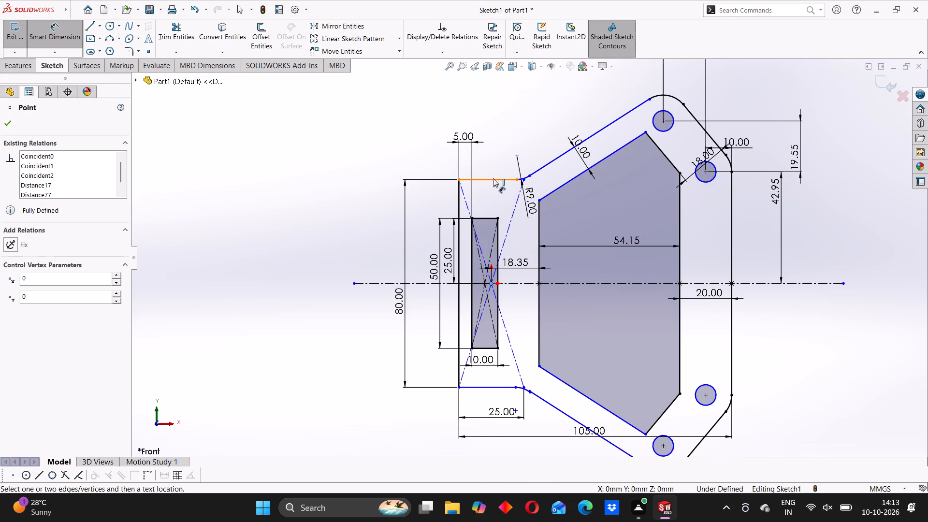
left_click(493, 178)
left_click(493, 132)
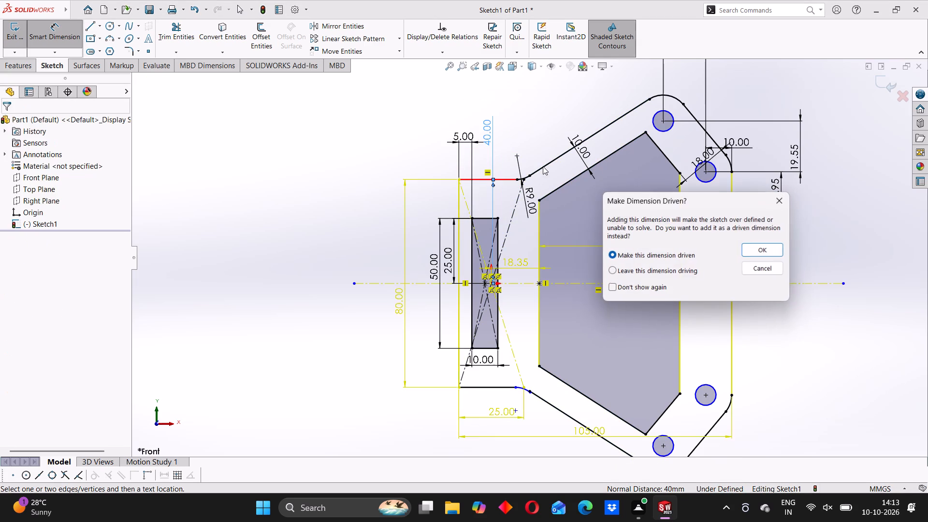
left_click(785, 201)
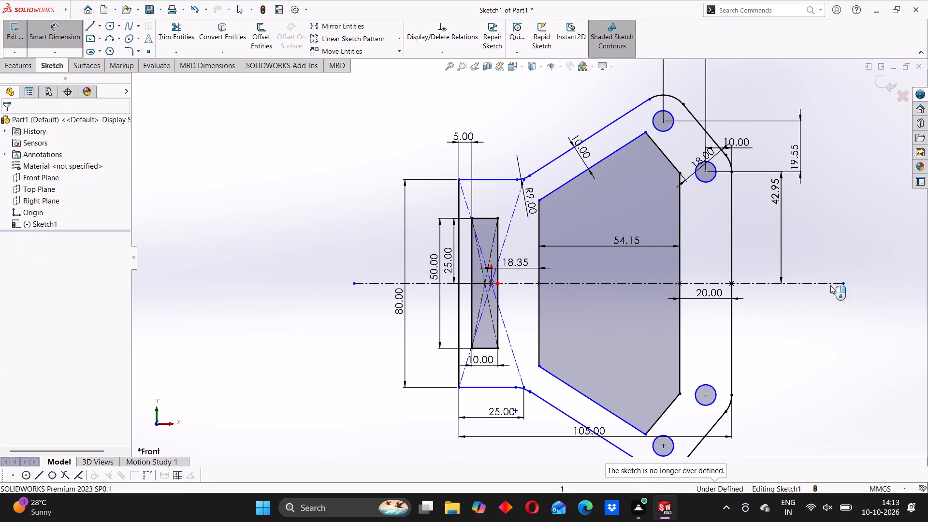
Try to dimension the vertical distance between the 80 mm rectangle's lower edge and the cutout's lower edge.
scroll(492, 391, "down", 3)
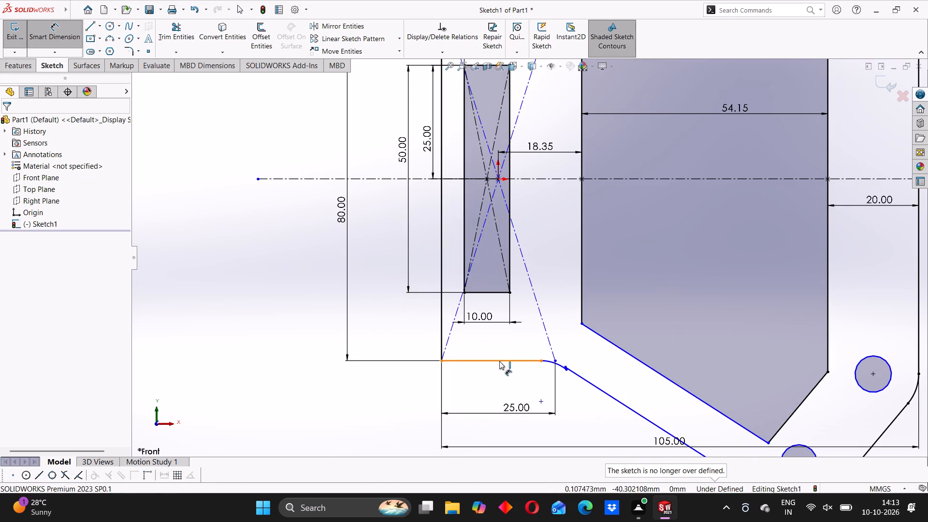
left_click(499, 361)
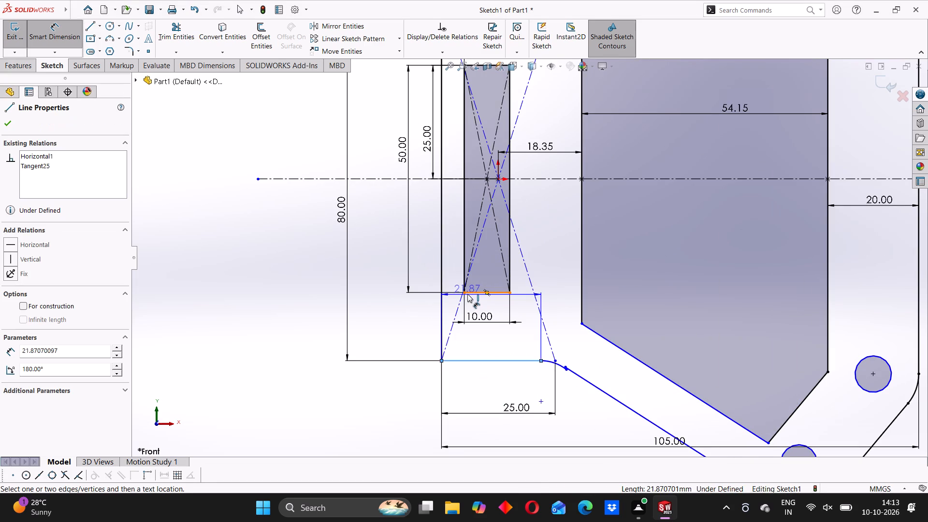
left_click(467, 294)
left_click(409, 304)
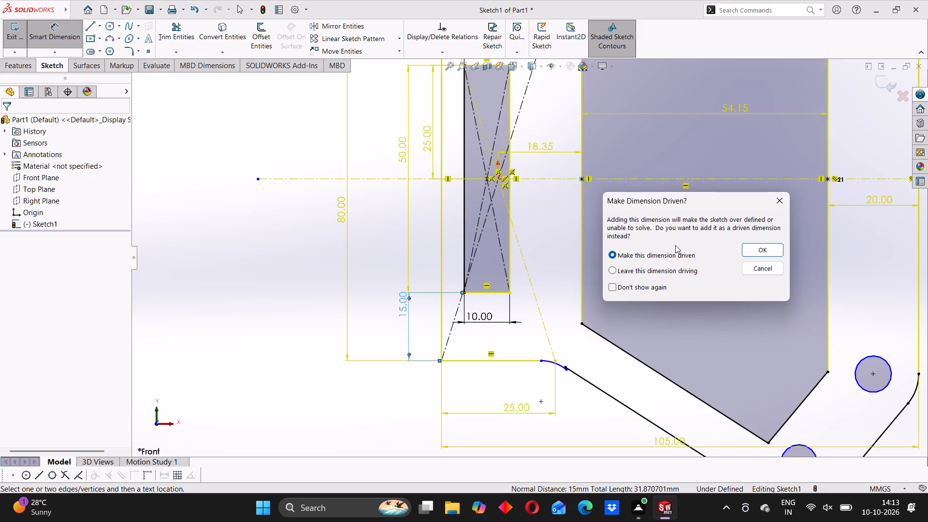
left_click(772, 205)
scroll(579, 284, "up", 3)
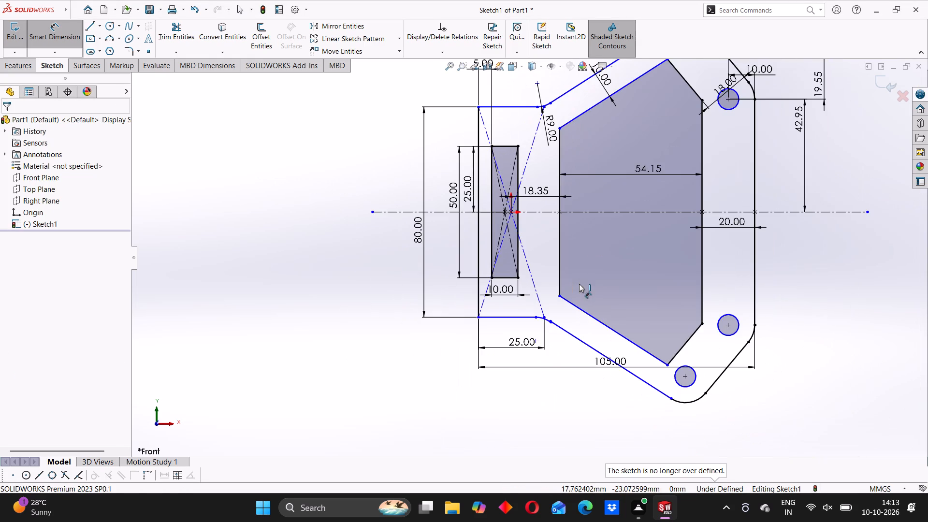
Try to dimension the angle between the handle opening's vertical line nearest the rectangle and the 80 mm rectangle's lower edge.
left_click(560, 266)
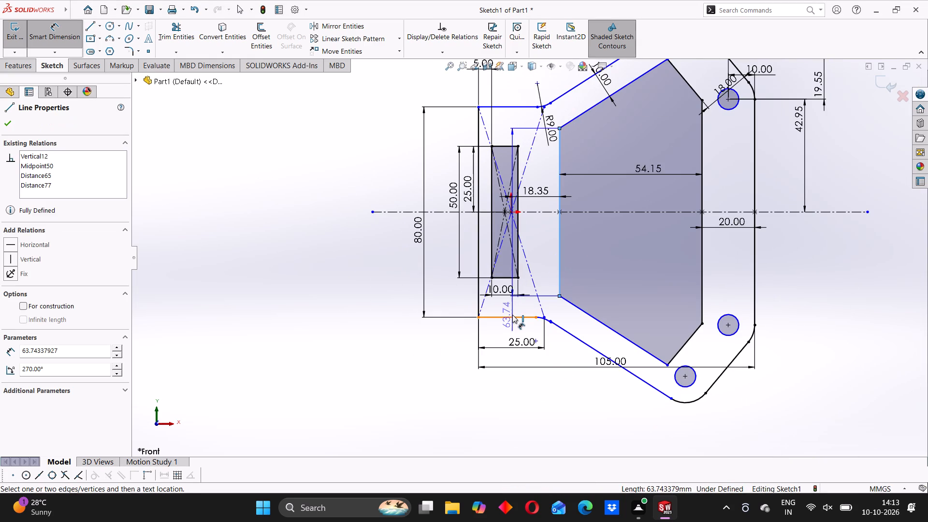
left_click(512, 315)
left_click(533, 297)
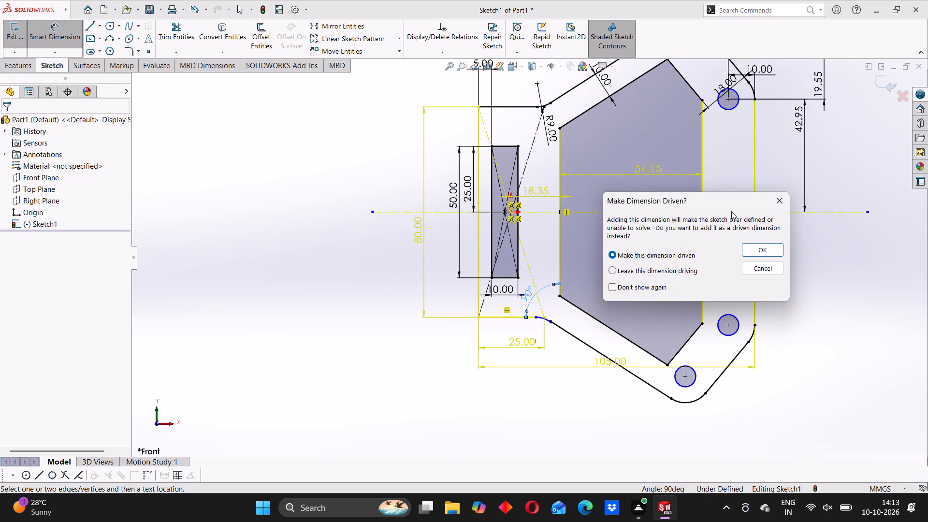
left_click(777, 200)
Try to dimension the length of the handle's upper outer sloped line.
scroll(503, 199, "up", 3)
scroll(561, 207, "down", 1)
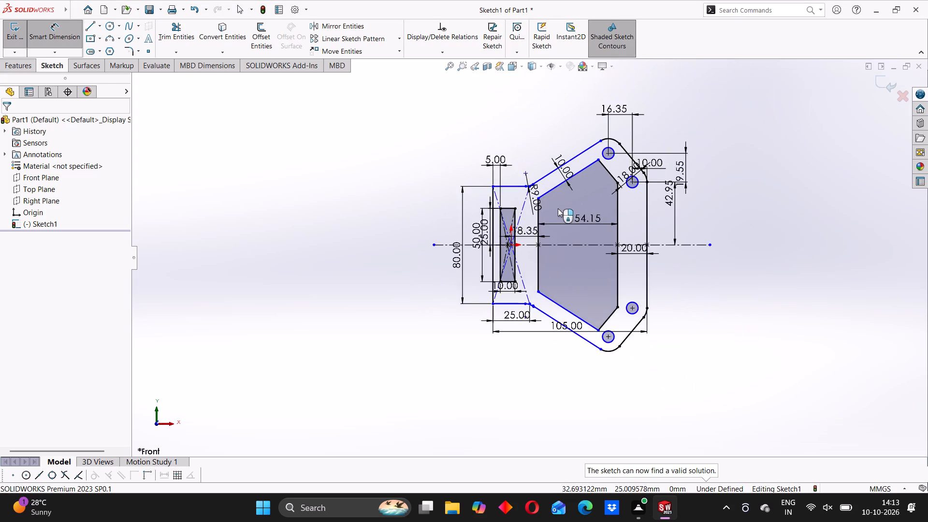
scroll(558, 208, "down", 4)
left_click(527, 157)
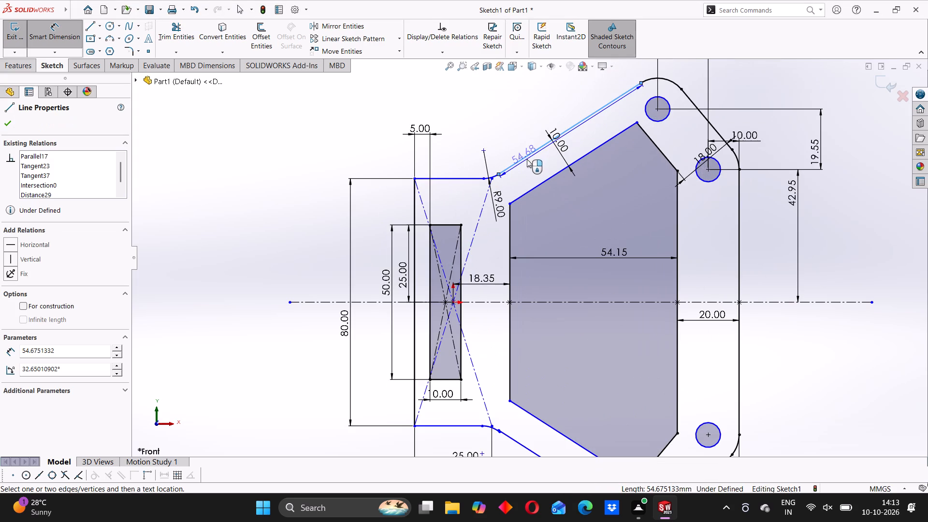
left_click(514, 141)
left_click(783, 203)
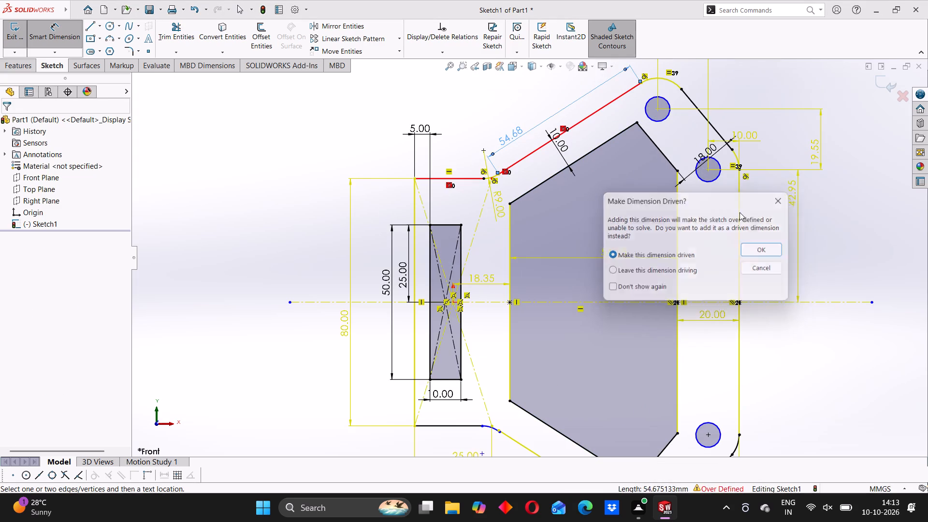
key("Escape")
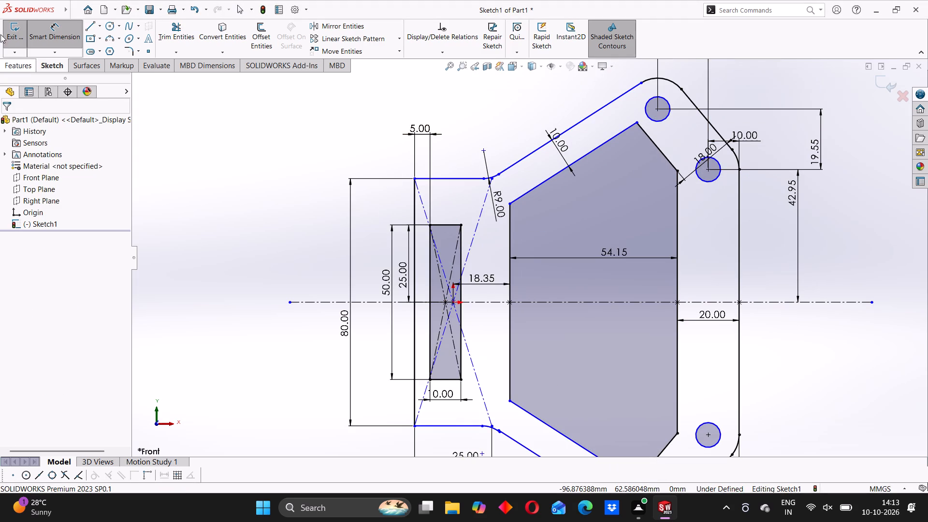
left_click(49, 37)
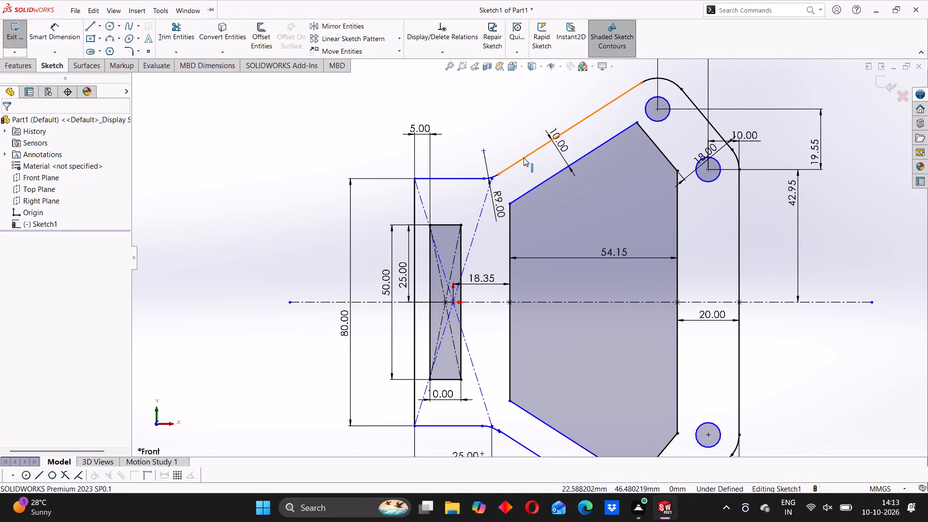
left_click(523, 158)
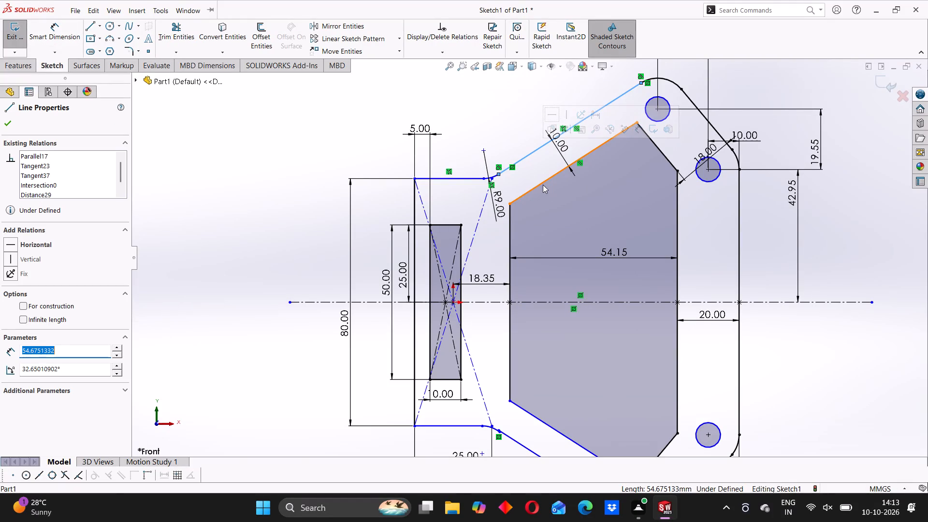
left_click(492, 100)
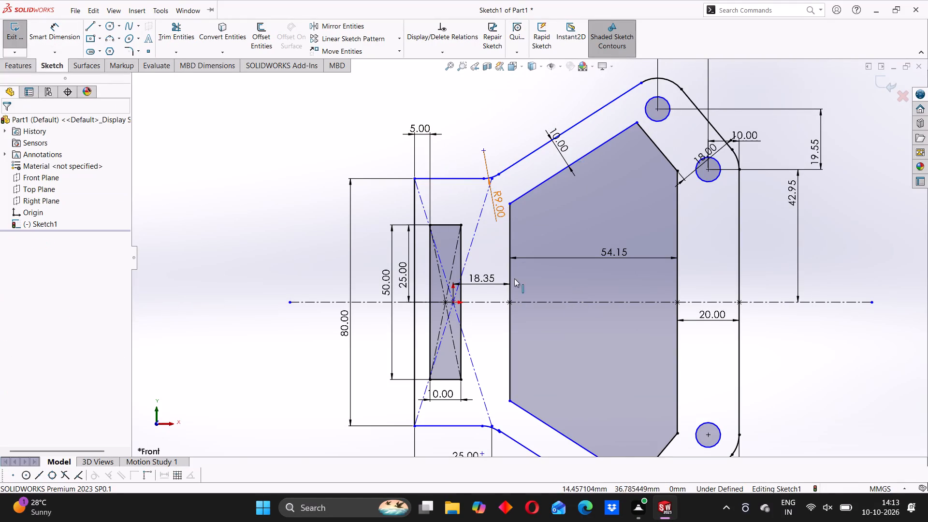
Add a tangent relation between the handle's lower outer sloped line and the arc joining it to the rectangle's lower edge.
scroll(498, 409, "up", 2)
scroll(511, 406, "down", 4)
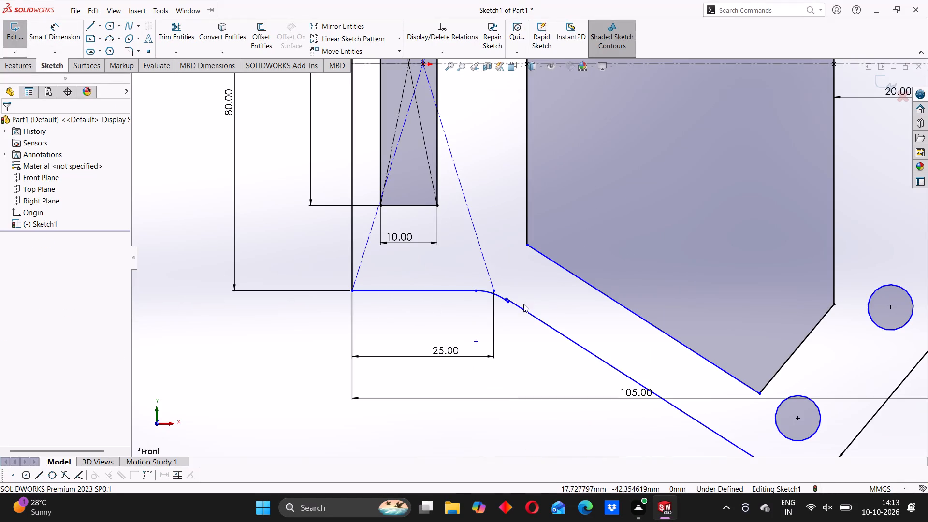
left_click(519, 309)
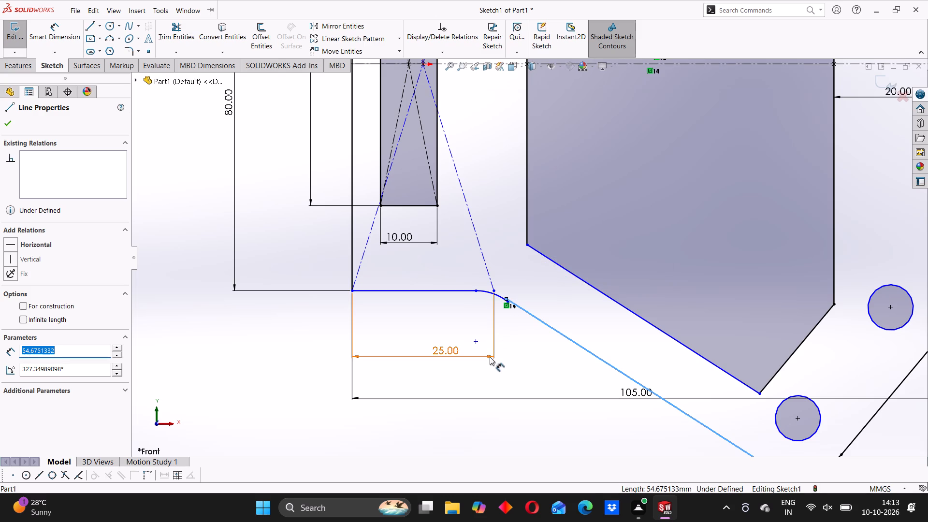
left_click(500, 295, "ctrl")
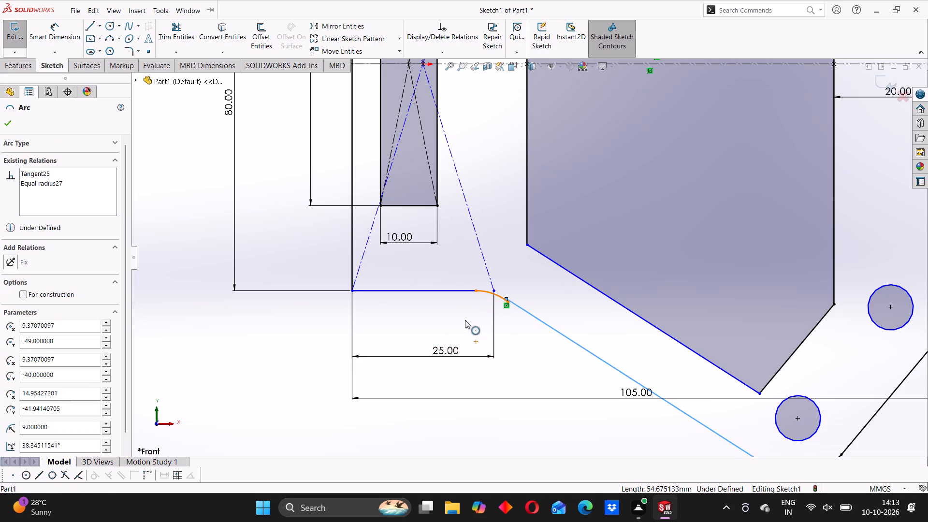
left_click(12, 293)
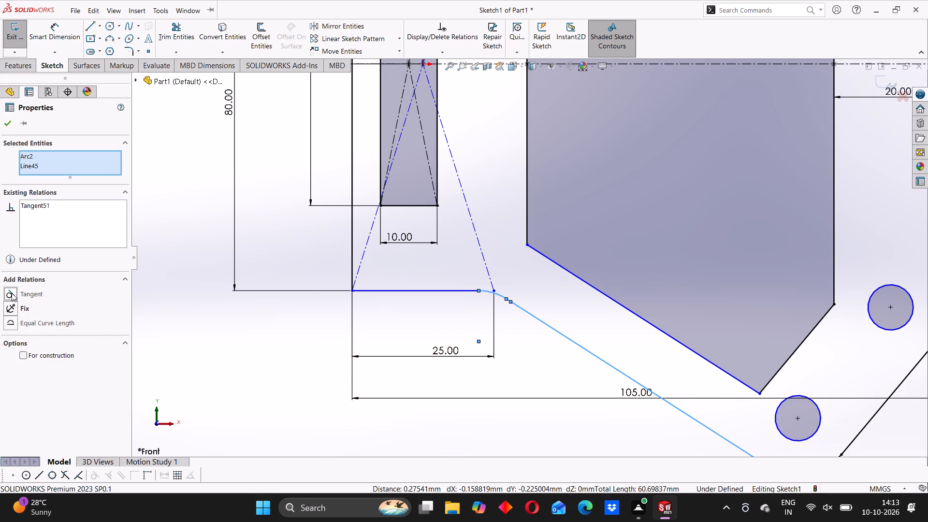
left_click(1, 124)
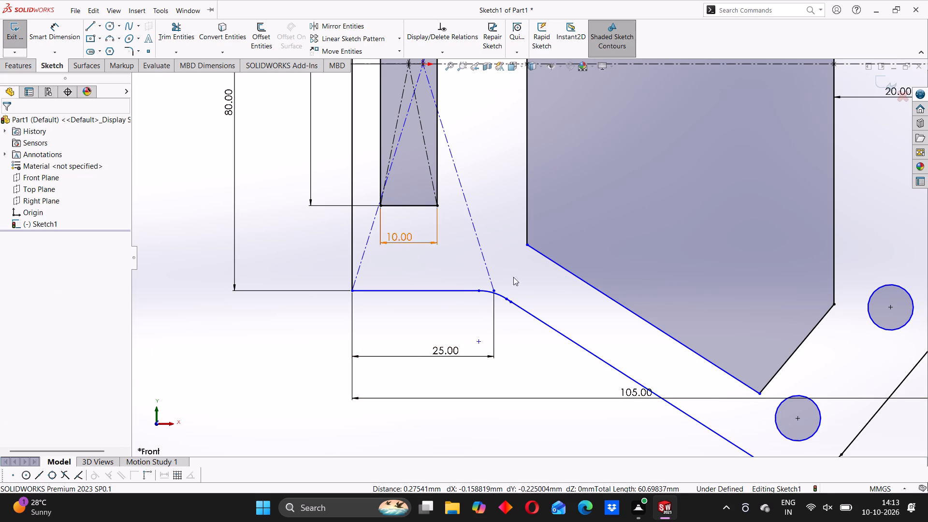
Apply tangent relations at both endpoints of each of the two rounded outer corners on the handle's lower half.
scroll(577, 280, "up", 9)
scroll(557, 242, "down", 1)
scroll(526, 199, "down", 2)
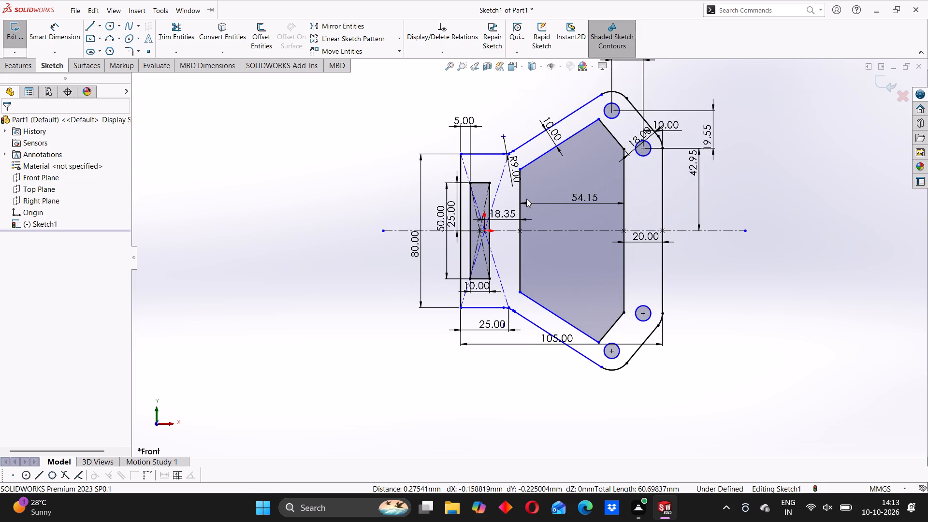
left_click(624, 365)
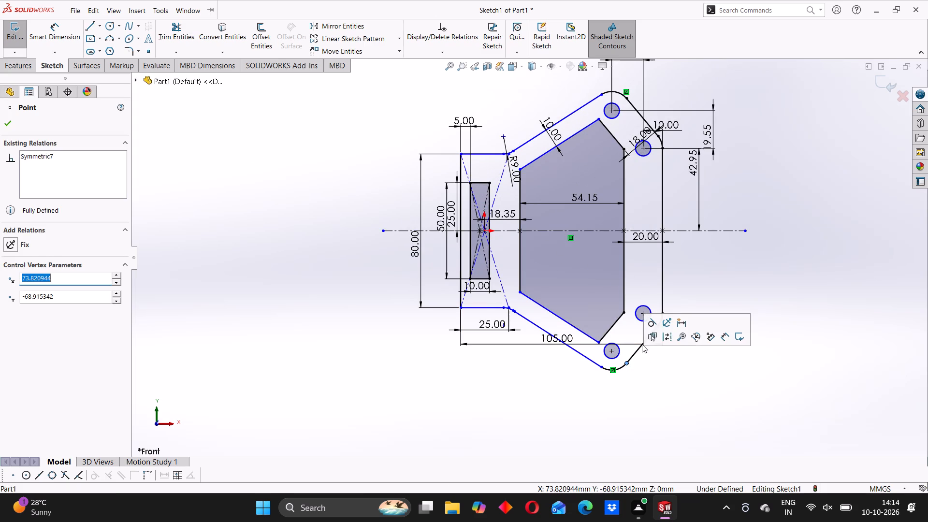
left_click(652, 324)
left_click(666, 367)
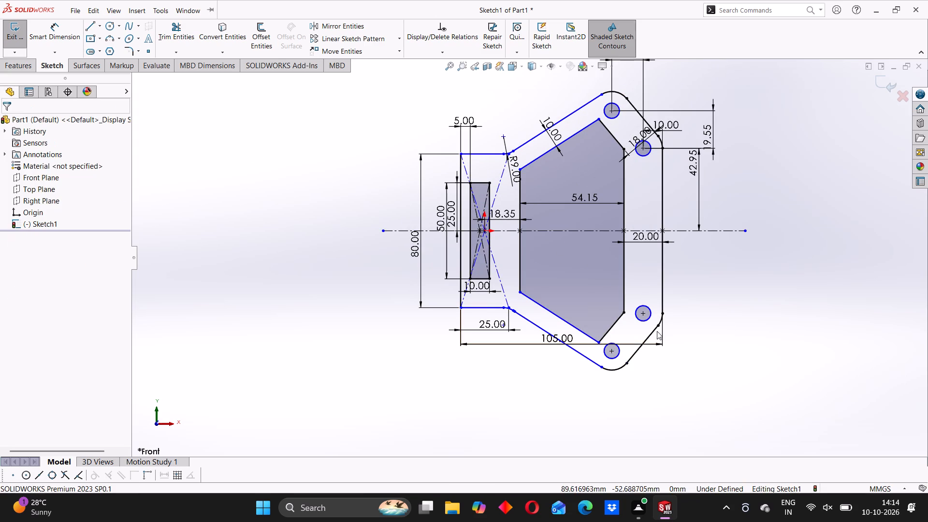
left_click(659, 326)
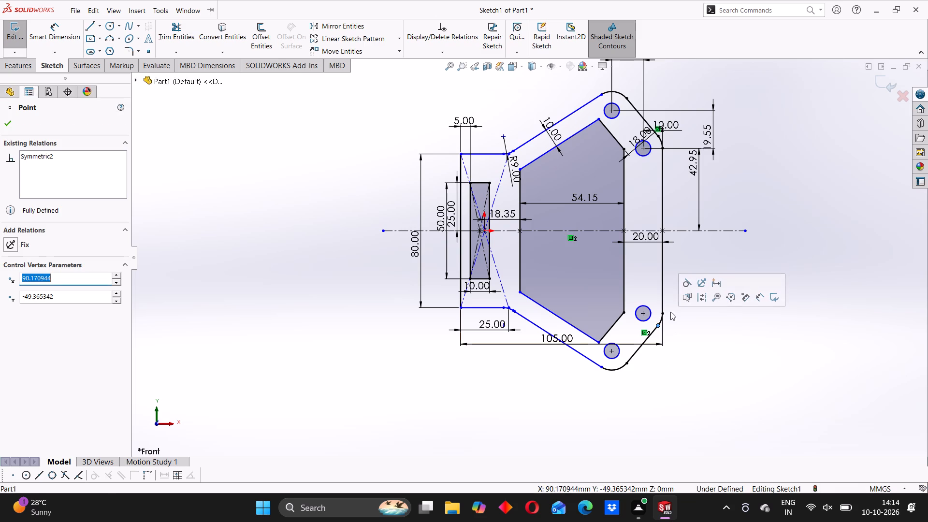
left_click(685, 288)
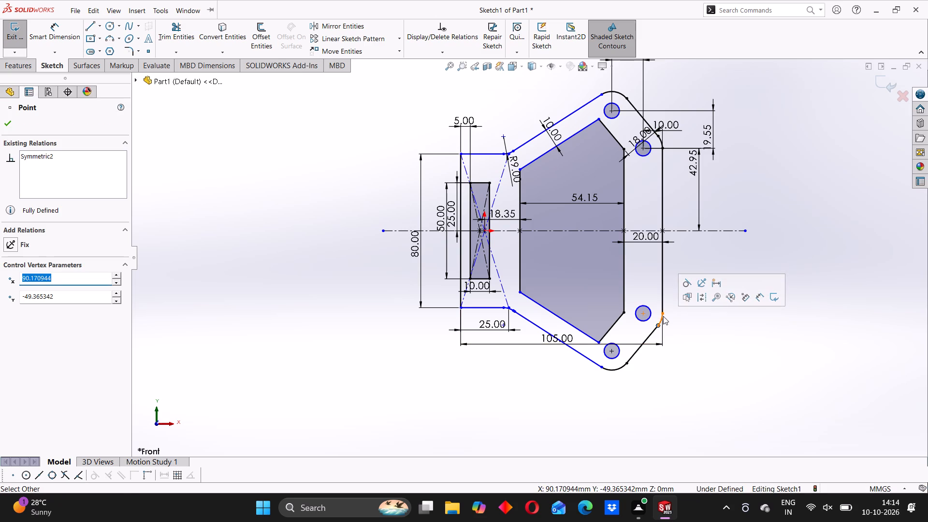
left_click(664, 316)
left_click(692, 274)
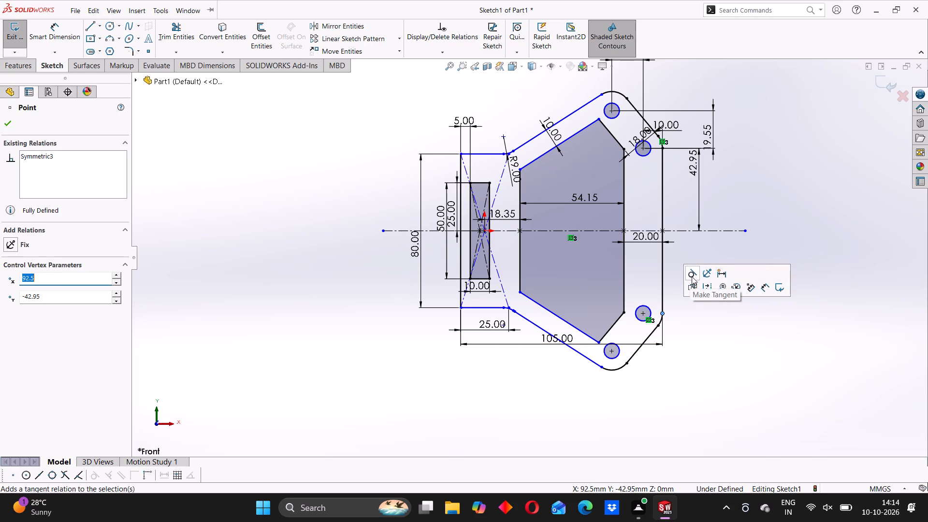
left_click(604, 366)
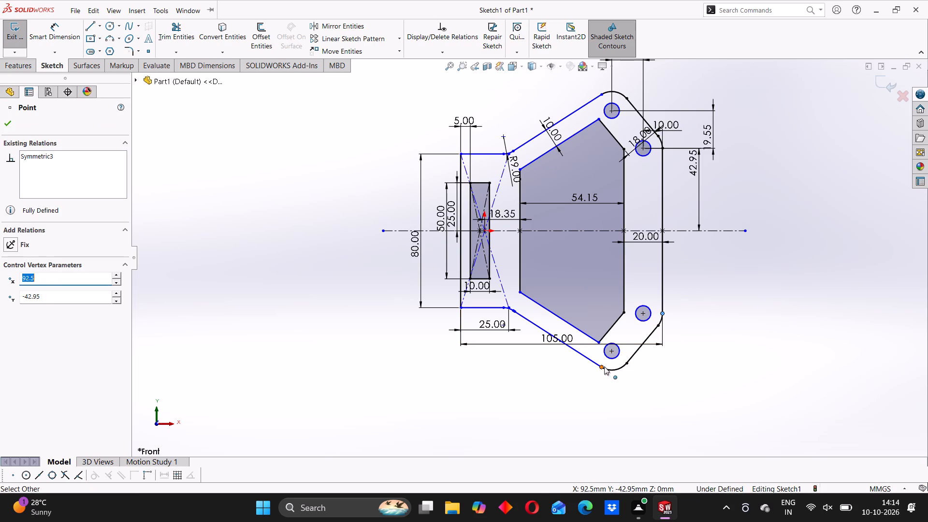
left_click(636, 325)
left_click(695, 243)
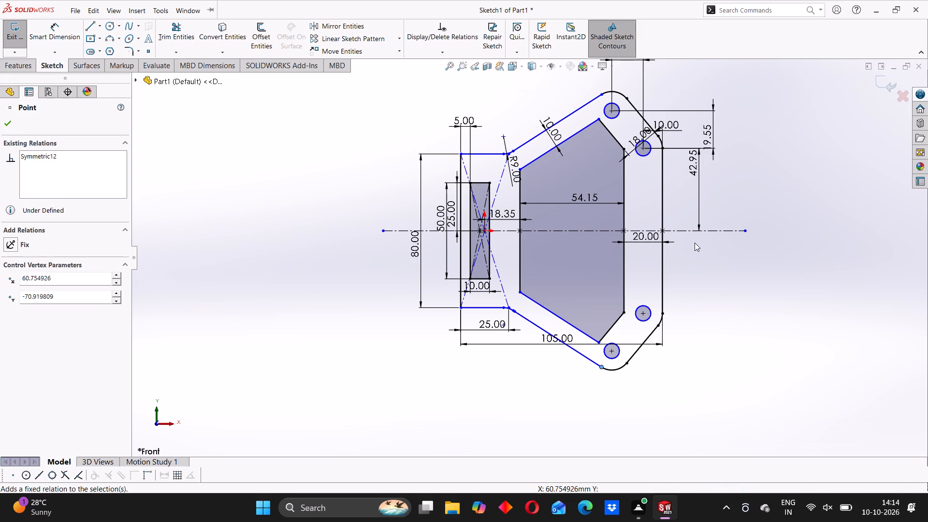
Apply tangent relations at both ends of the upper-half corner arc joining the outer vertical line to the short sloped line.
scroll(670, 115, "down", 3)
scroll(640, 179, "down", 4)
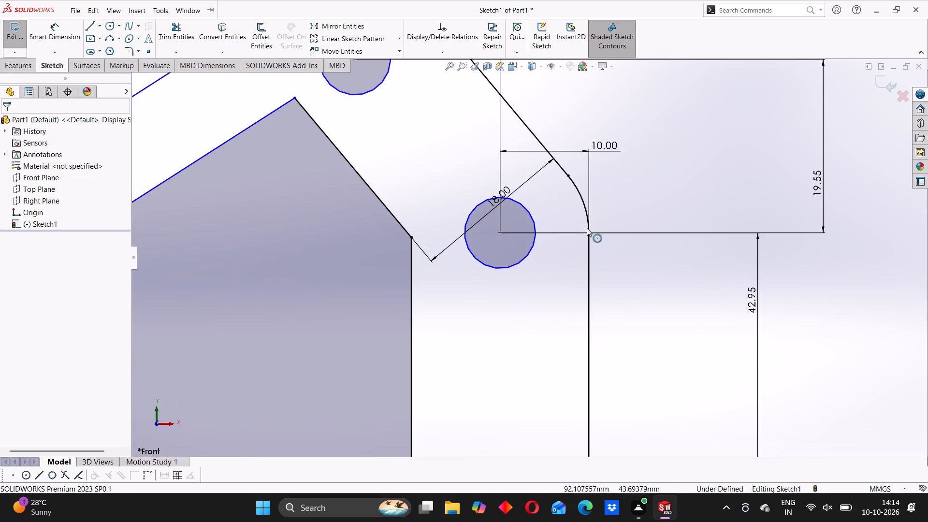
left_click(588, 232)
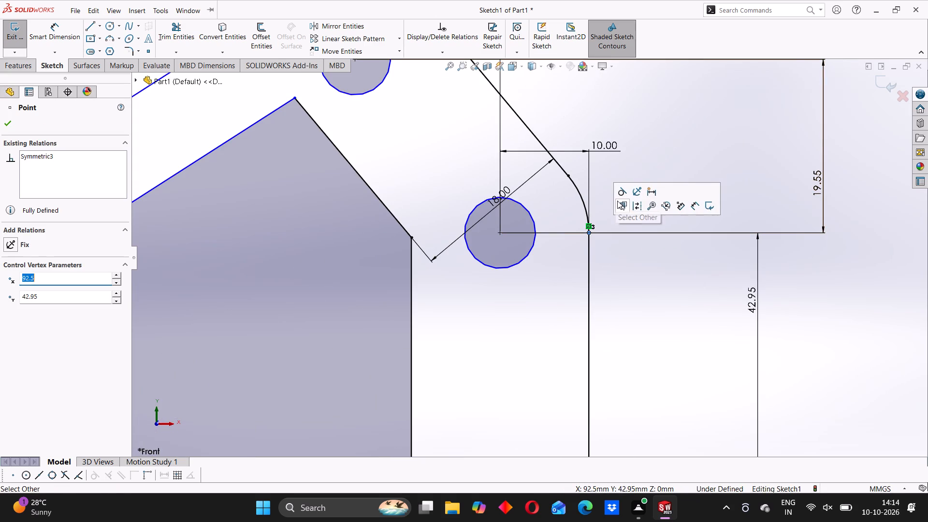
left_click(623, 191)
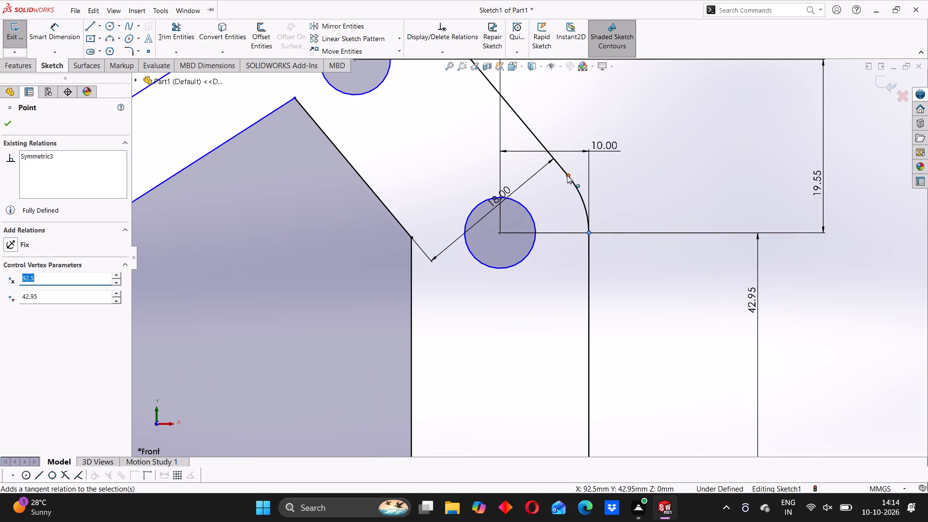
left_click(567, 175)
left_click(597, 131)
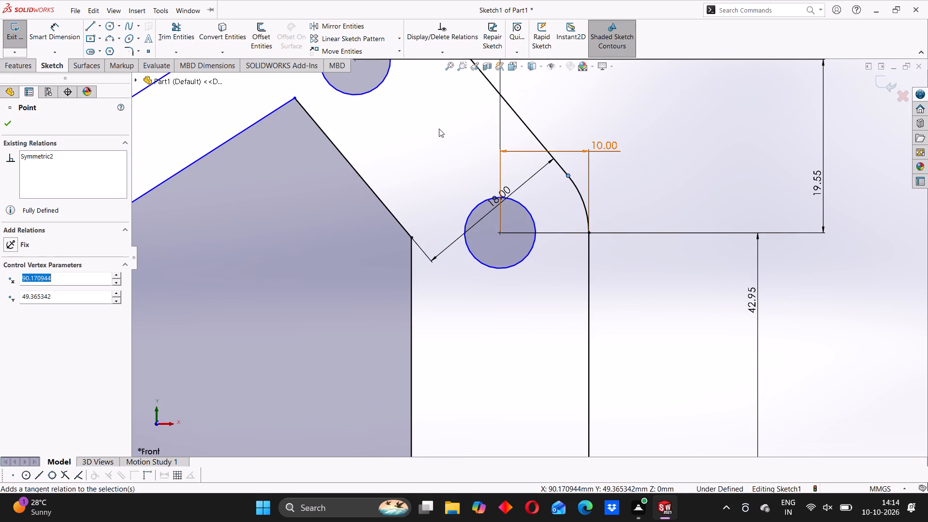
Apply tangent relations at both ends of the handle's topmost corner arc, where it meets the two outer sloped lines.
scroll(439, 129, "up", 4)
scroll(470, 145, "down", 2)
left_click(530, 120)
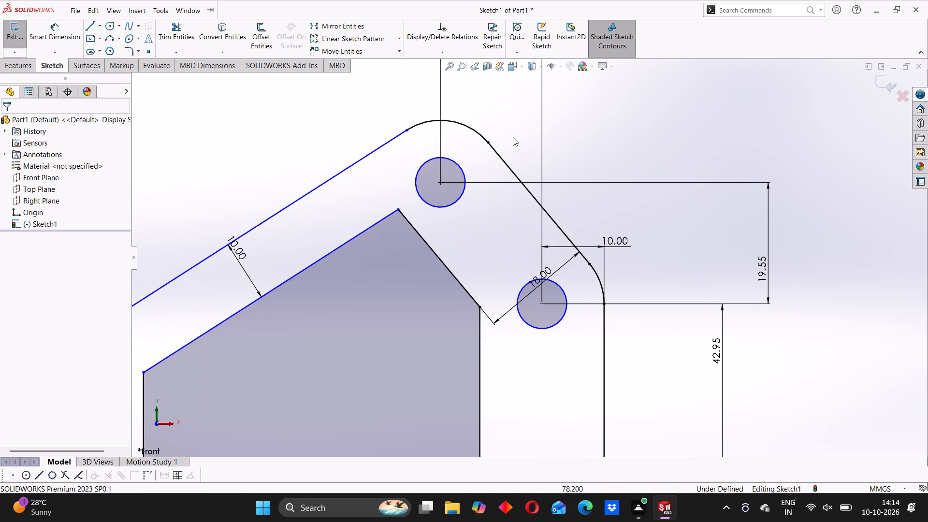
left_click(487, 144)
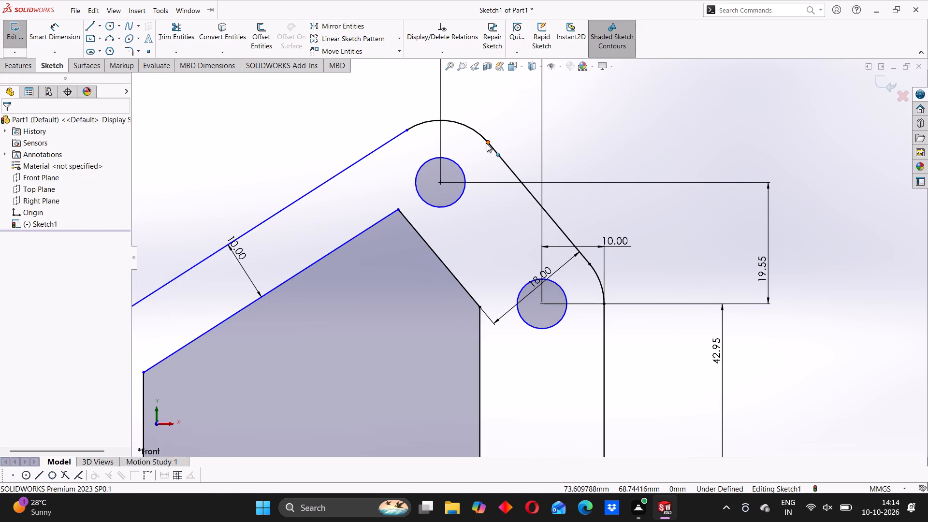
left_click(512, 107)
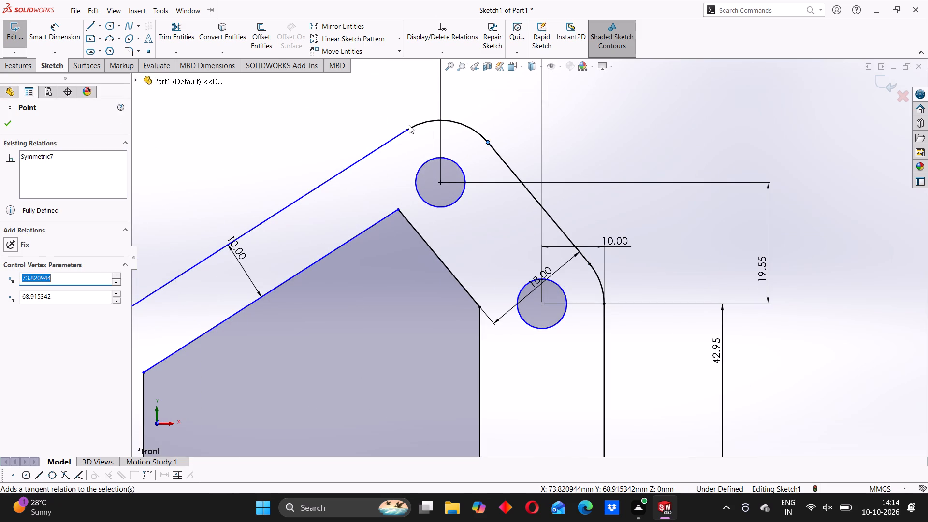
left_click(407, 130)
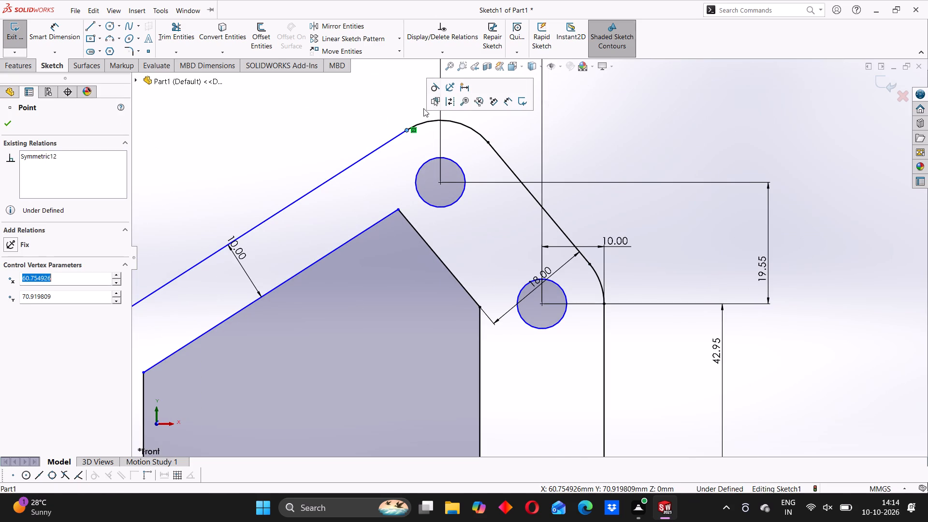
left_click(434, 90)
scroll(592, 307, "up", 7)
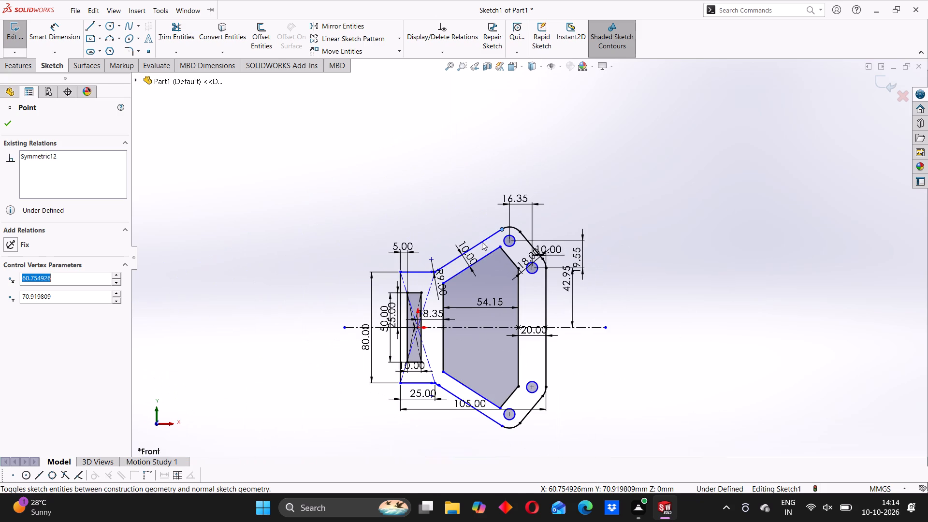
left_click(394, 186)
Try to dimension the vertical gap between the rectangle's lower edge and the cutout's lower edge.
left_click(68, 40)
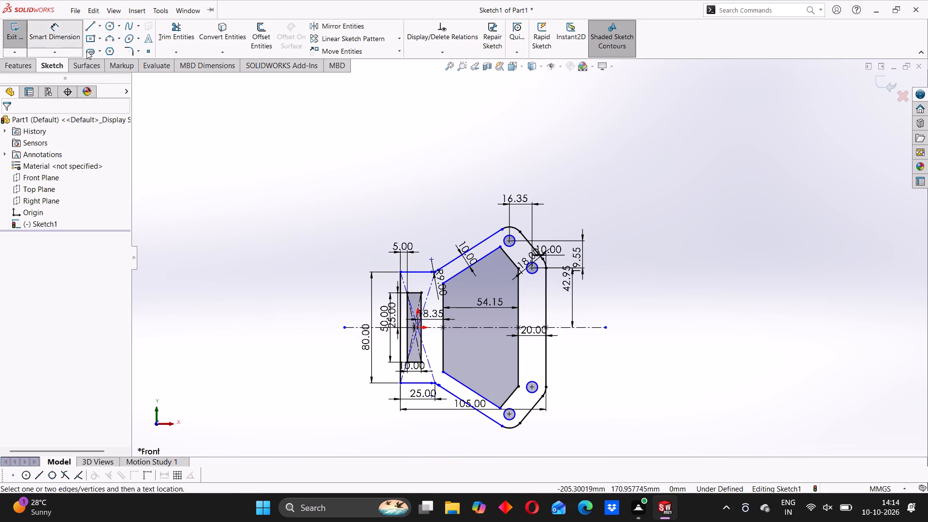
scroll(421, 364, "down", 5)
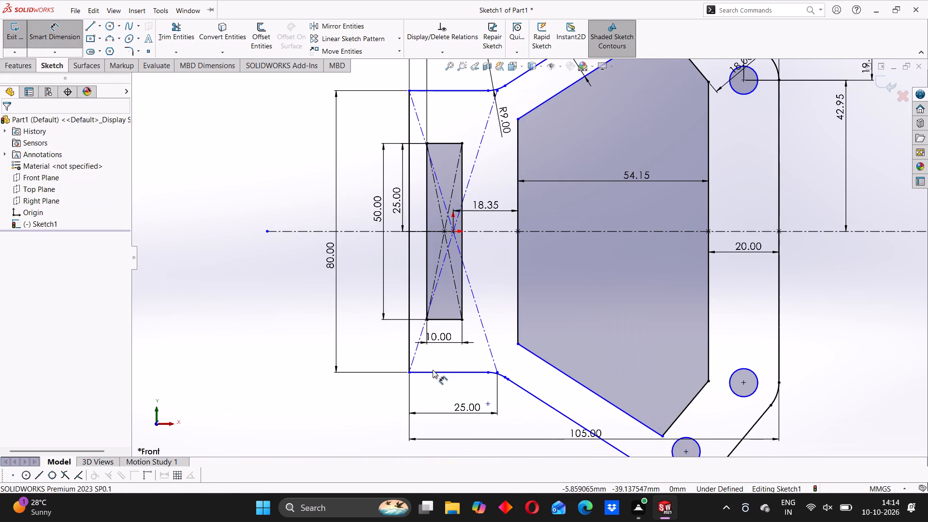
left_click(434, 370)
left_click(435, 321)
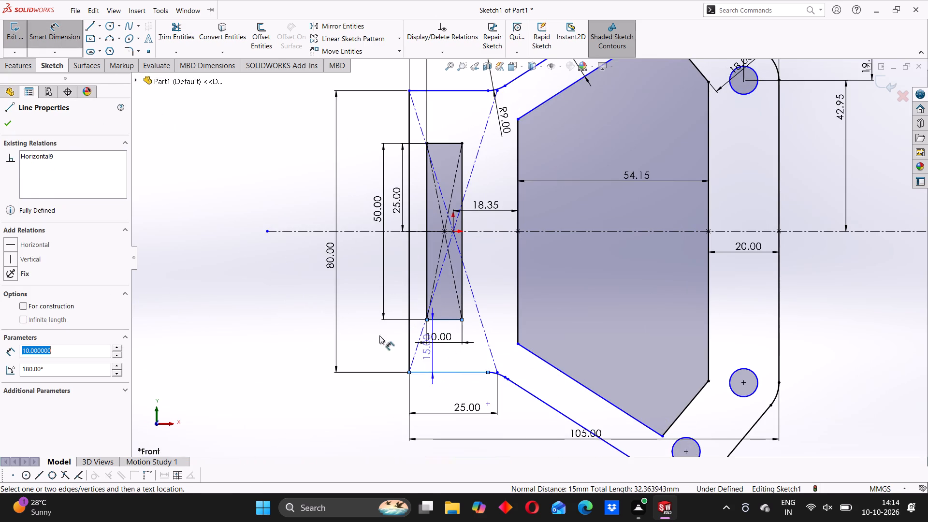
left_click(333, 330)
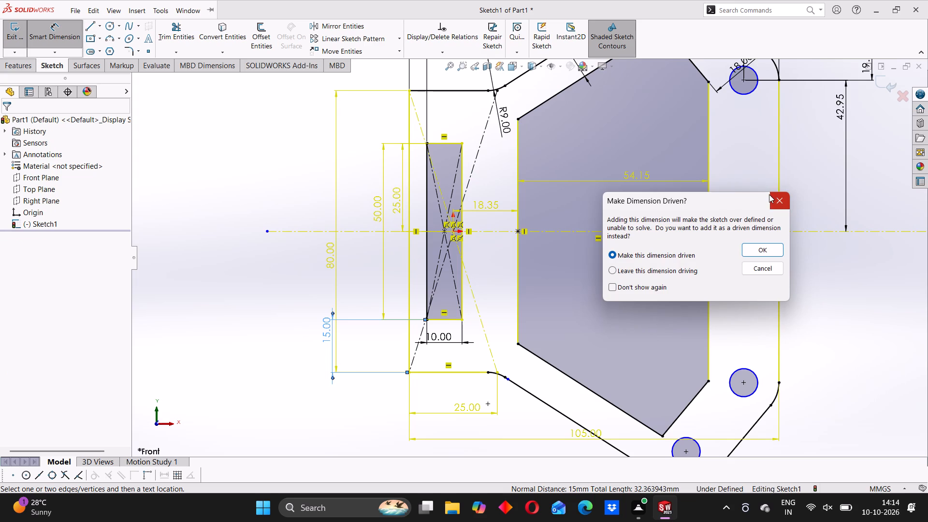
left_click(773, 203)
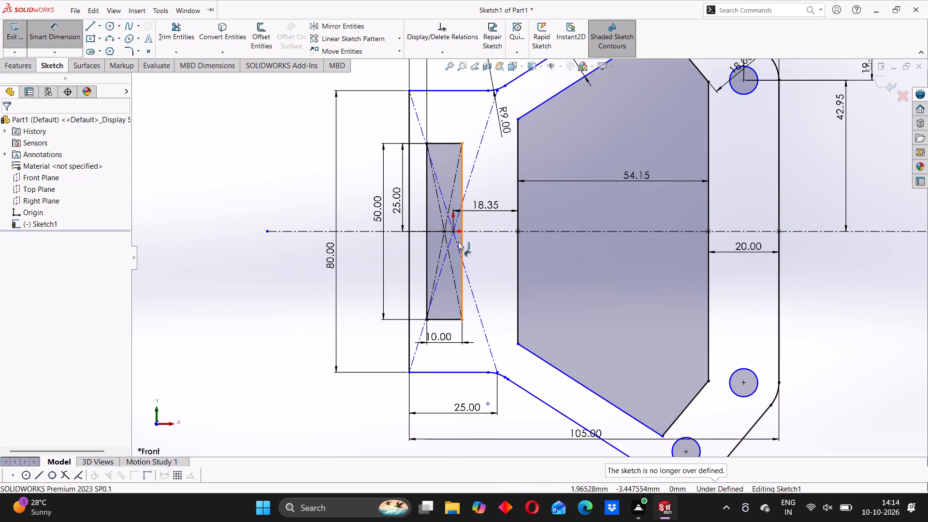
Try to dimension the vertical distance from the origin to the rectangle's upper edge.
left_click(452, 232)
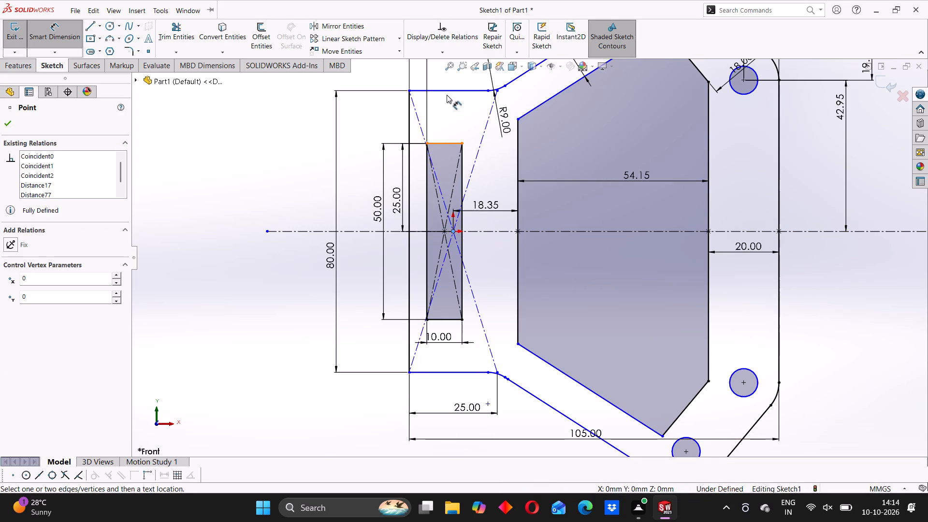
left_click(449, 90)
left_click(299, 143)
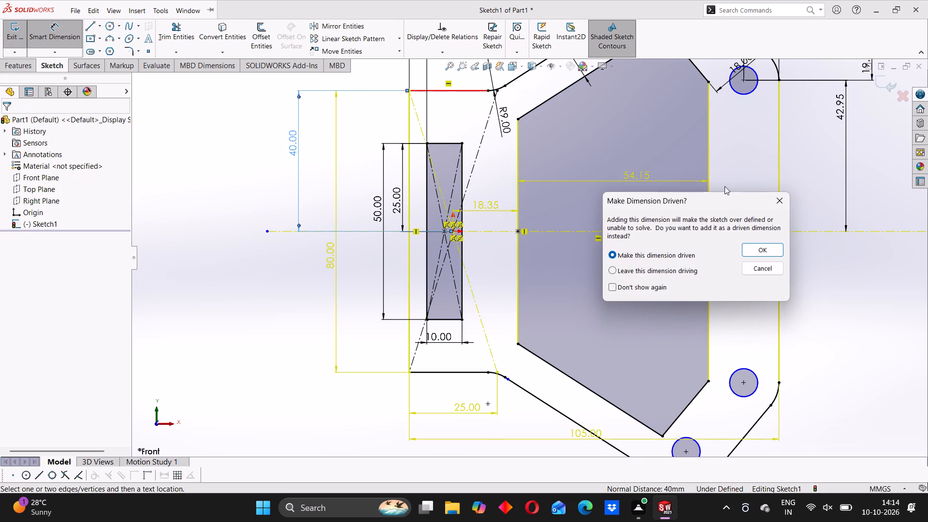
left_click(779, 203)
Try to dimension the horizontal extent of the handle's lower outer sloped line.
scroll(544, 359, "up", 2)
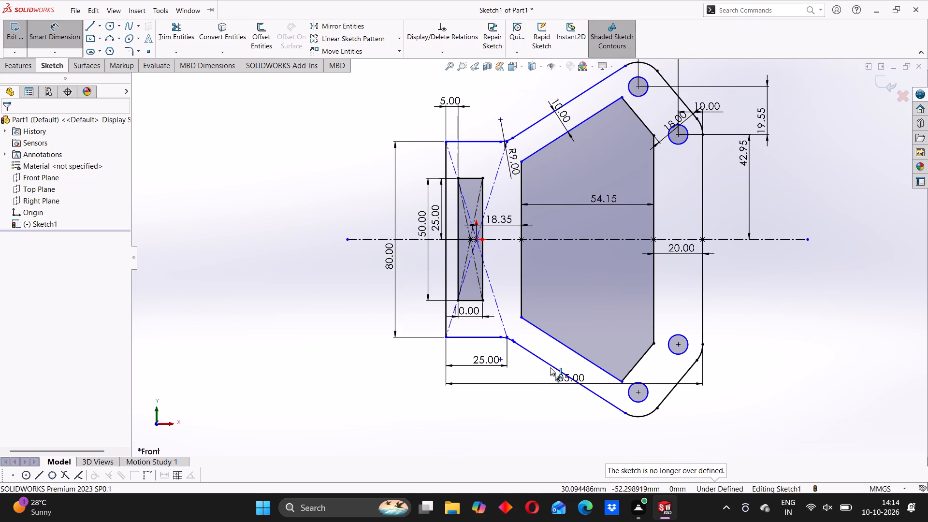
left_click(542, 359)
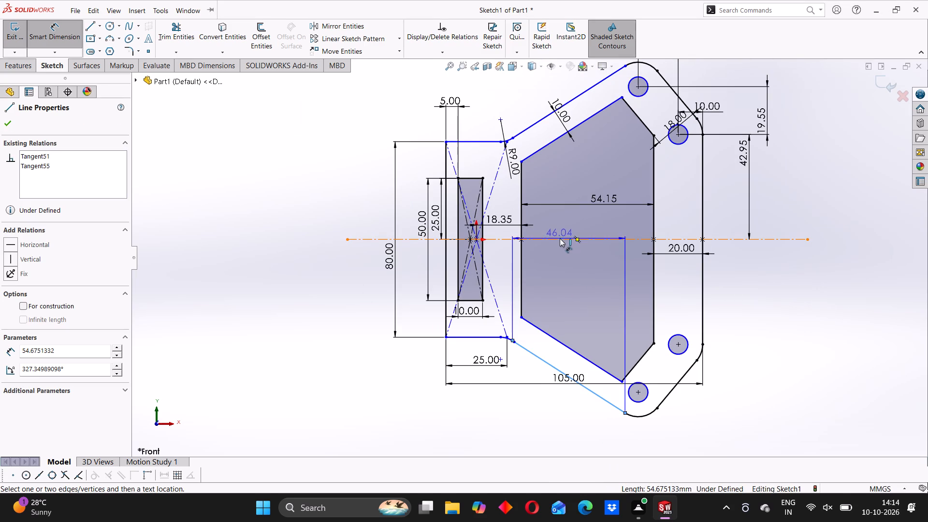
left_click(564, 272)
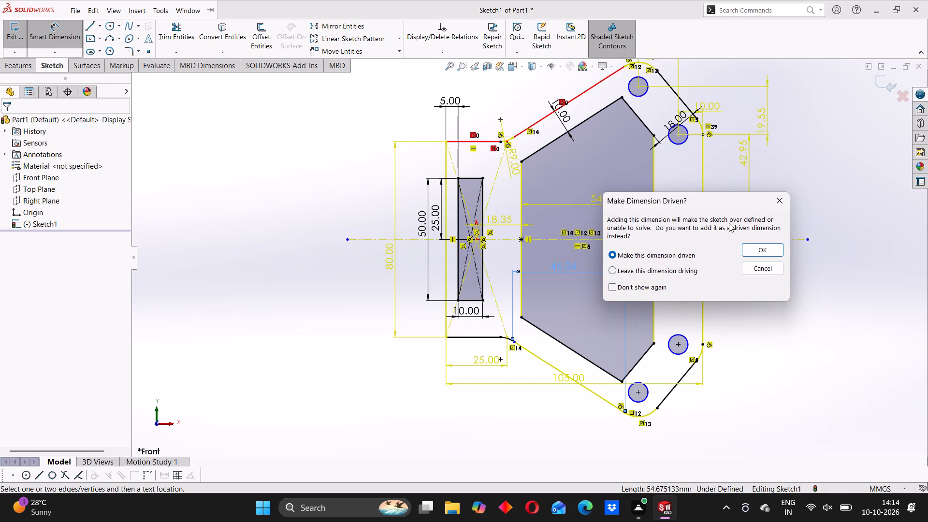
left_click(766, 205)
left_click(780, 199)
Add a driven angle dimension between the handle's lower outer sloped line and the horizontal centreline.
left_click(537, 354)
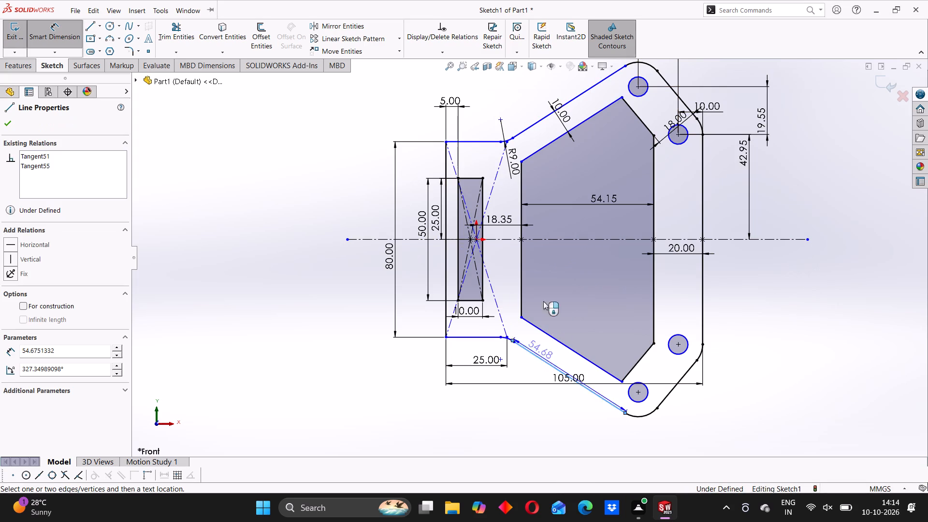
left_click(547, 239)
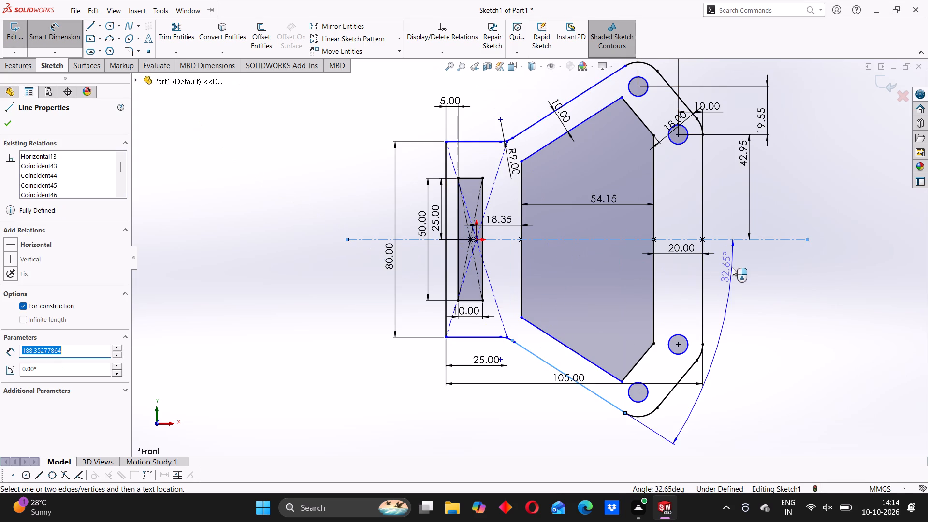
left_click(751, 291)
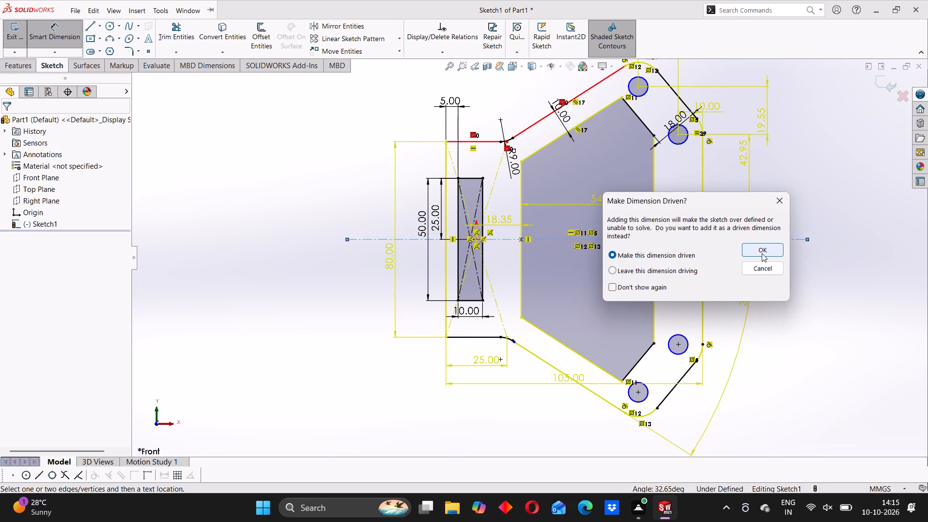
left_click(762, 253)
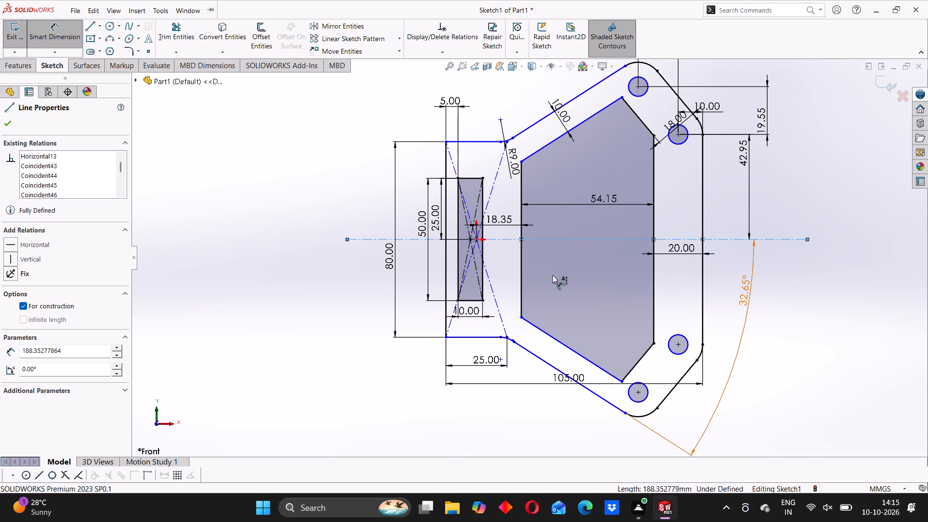
Set the offset between the rectangle's outer vertical edge and the cutout's nearest vertical edge to 4 mm.
double_click(449, 99)
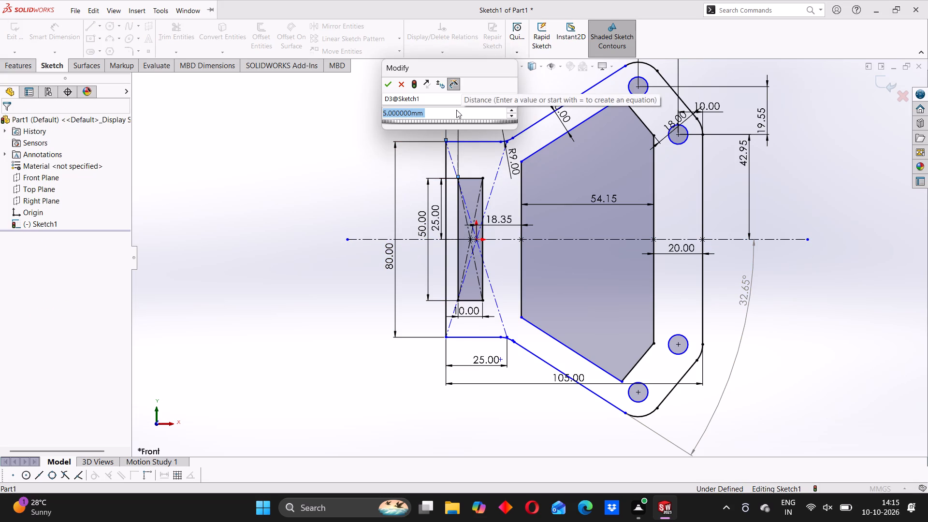
key("4")
key("Return")
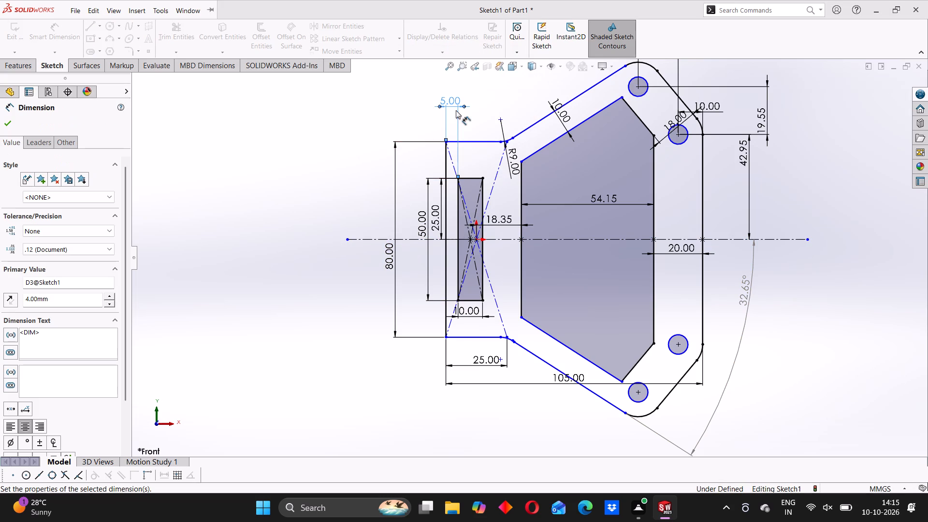
left_click(356, 132)
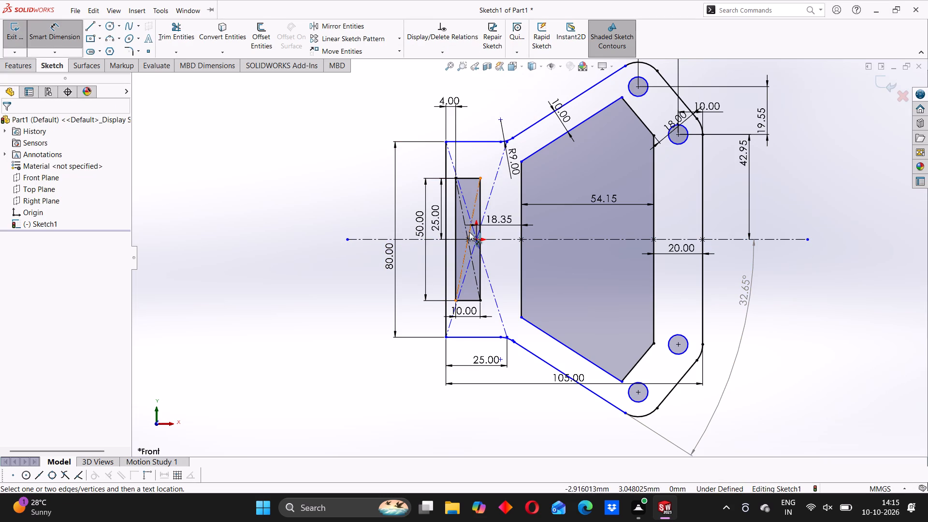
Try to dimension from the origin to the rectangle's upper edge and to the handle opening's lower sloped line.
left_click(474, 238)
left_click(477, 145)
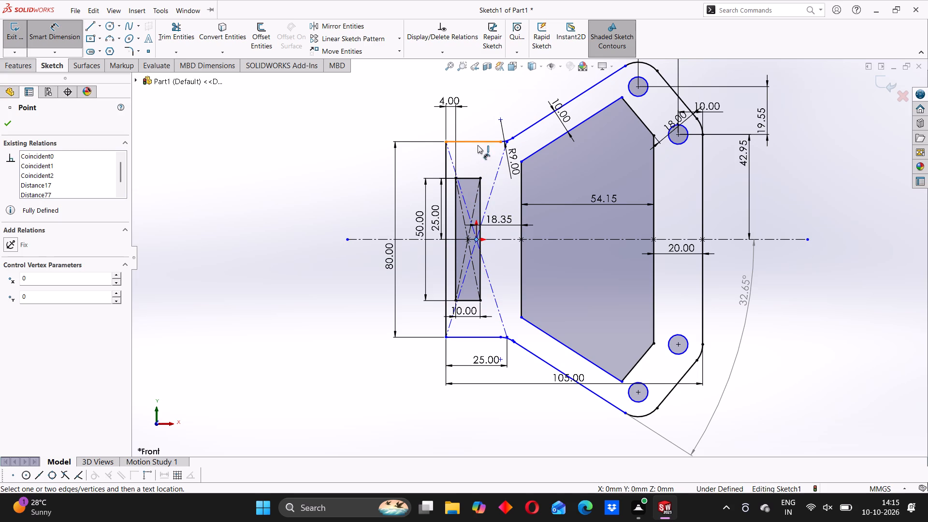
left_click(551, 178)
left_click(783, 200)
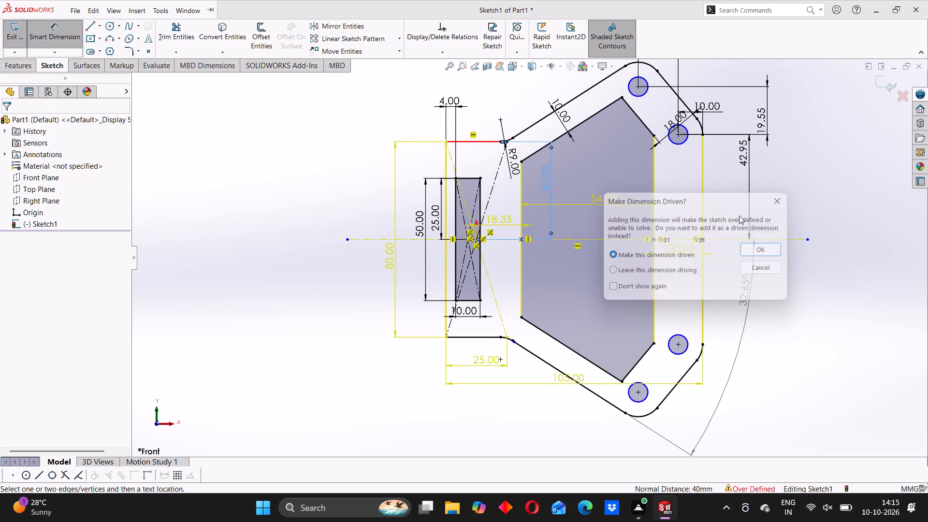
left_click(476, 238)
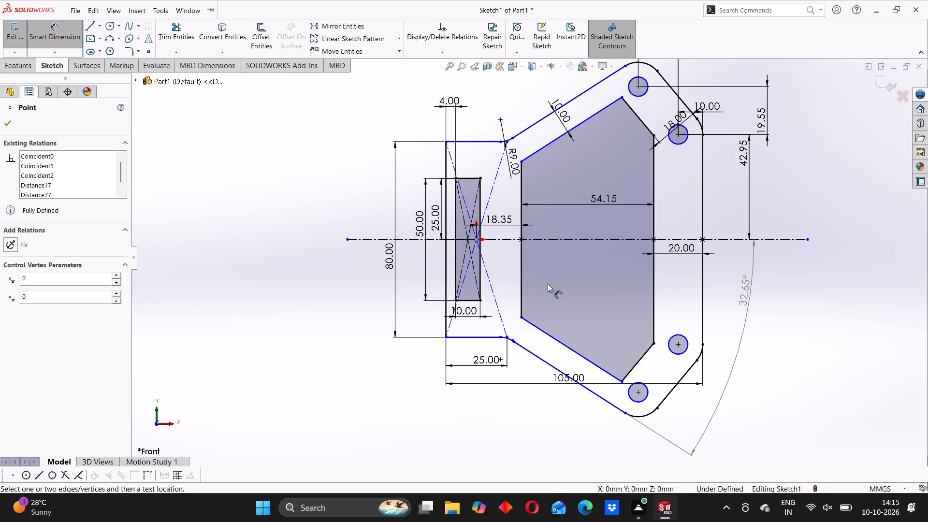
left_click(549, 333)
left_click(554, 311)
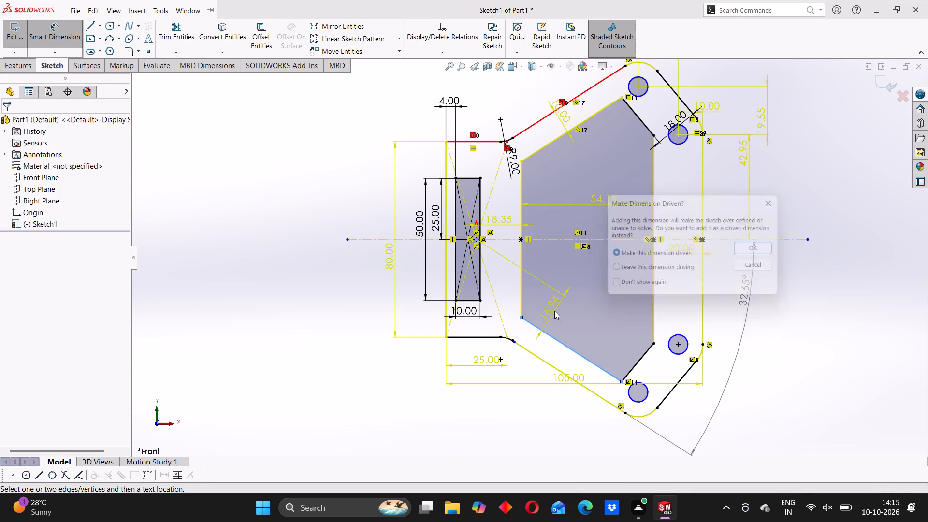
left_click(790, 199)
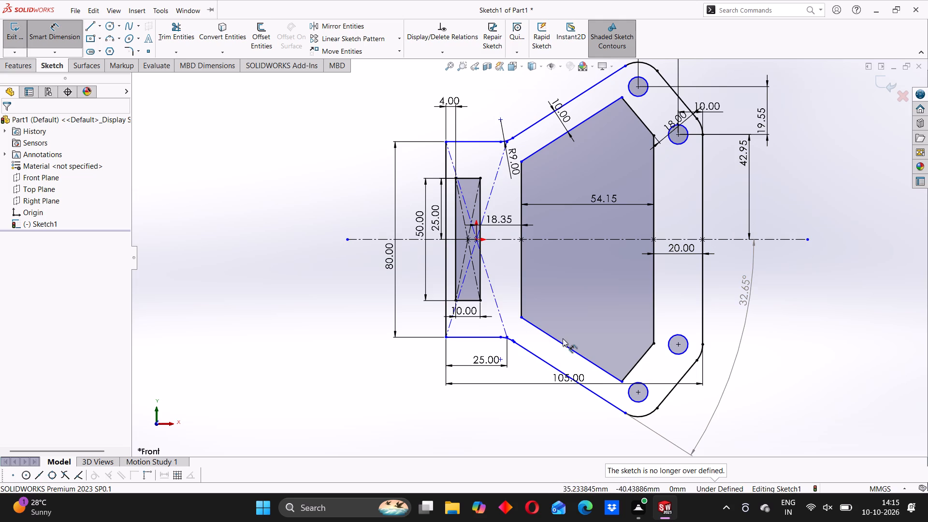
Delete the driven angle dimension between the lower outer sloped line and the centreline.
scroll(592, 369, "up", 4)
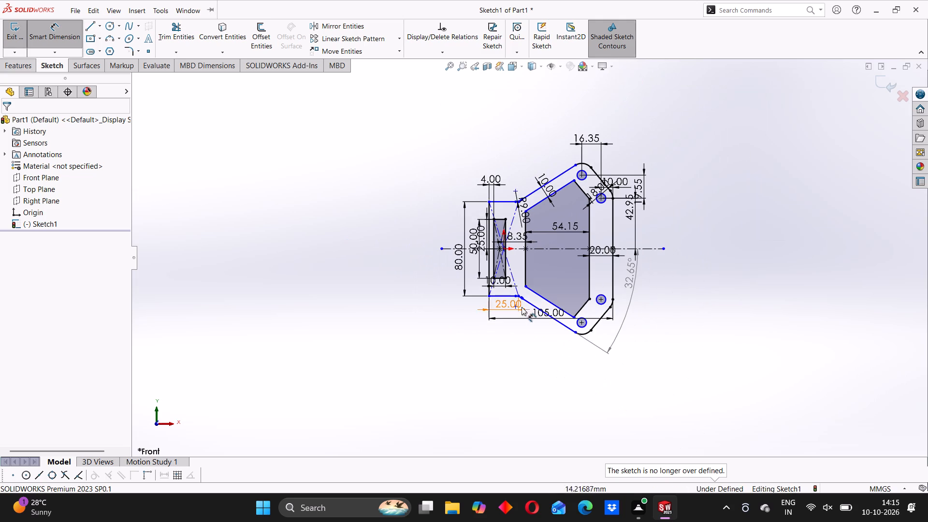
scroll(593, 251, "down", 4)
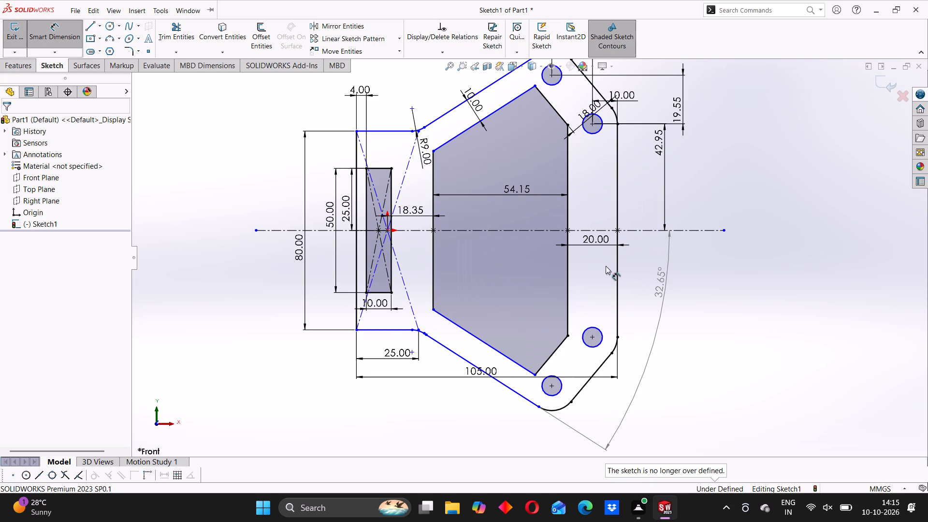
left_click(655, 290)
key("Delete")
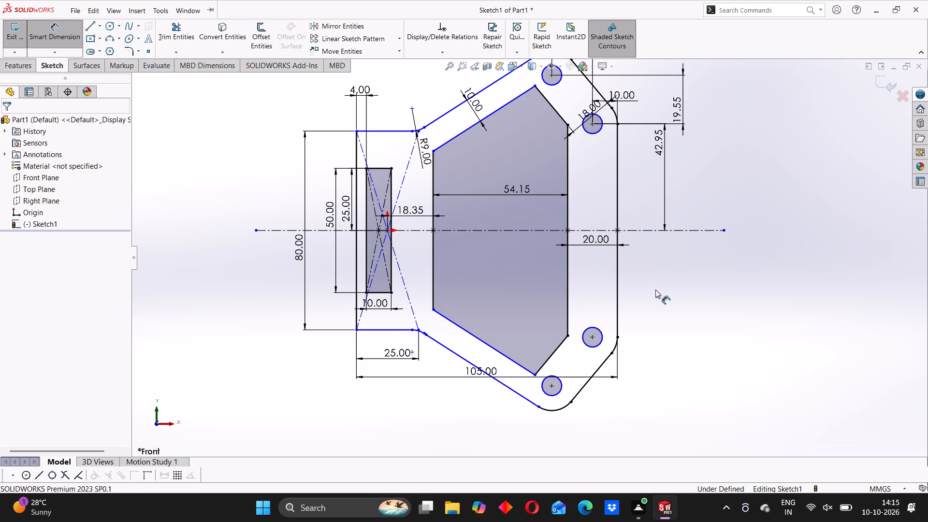
Add a driven, aligned centre-to-centre dimension between the two small circles in the handle's lower half.
left_click(551, 386)
left_click(594, 333)
left_click(593, 338)
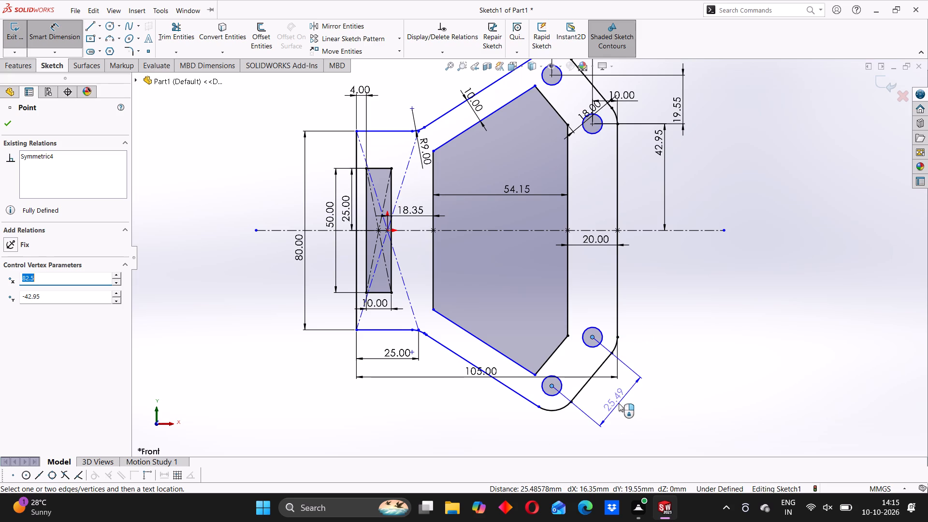
left_click(619, 403)
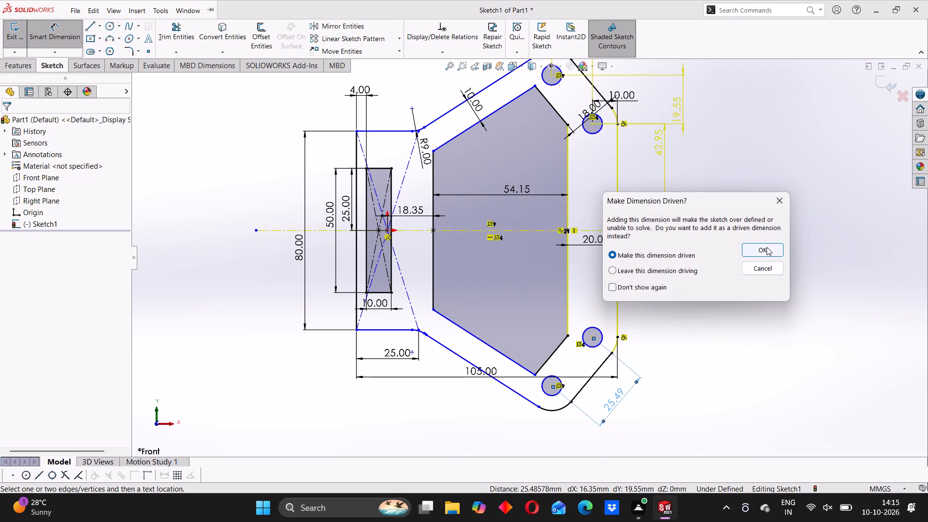
left_click(767, 247)
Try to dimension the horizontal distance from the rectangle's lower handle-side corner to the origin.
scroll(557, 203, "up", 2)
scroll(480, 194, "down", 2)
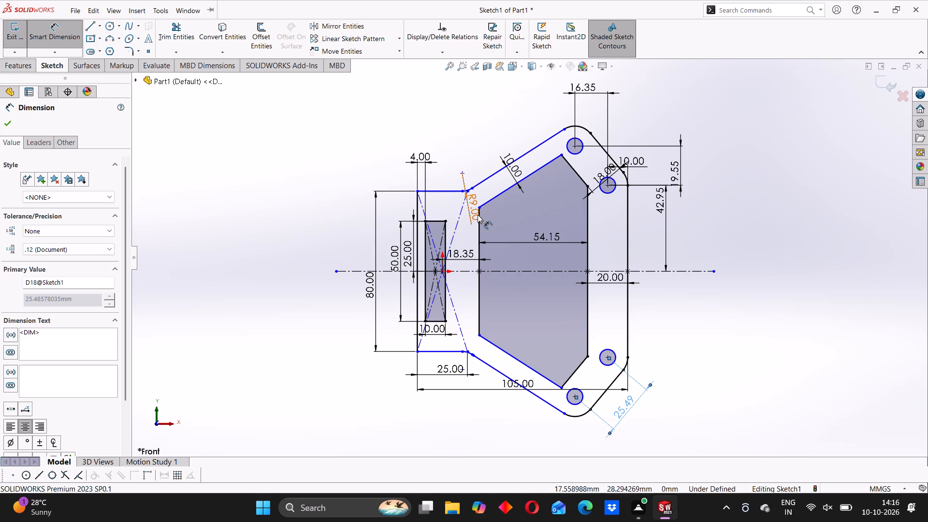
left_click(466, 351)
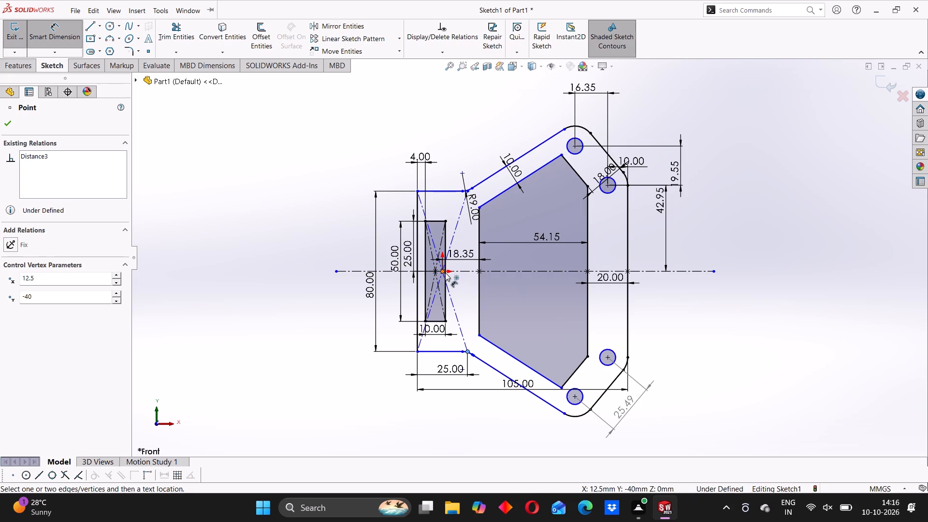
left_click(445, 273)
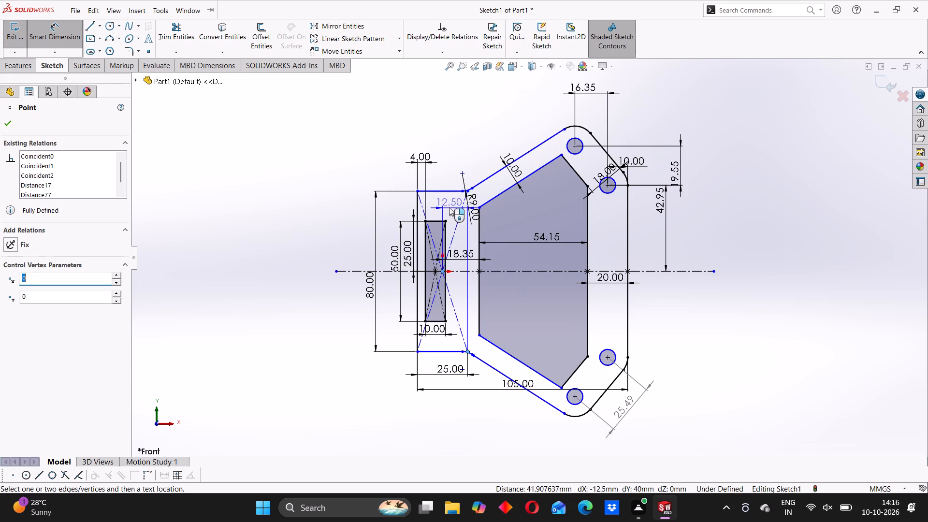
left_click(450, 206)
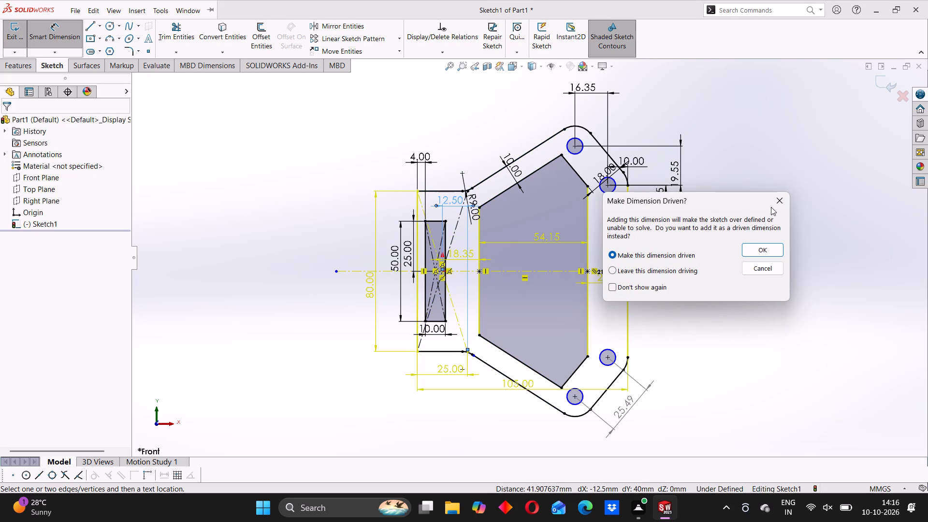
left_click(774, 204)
Delete the rectangle's construction diagonal that ends at its lower handle-side corner, together with the associated 25 mm dimension.
scroll(449, 350, "down", 9)
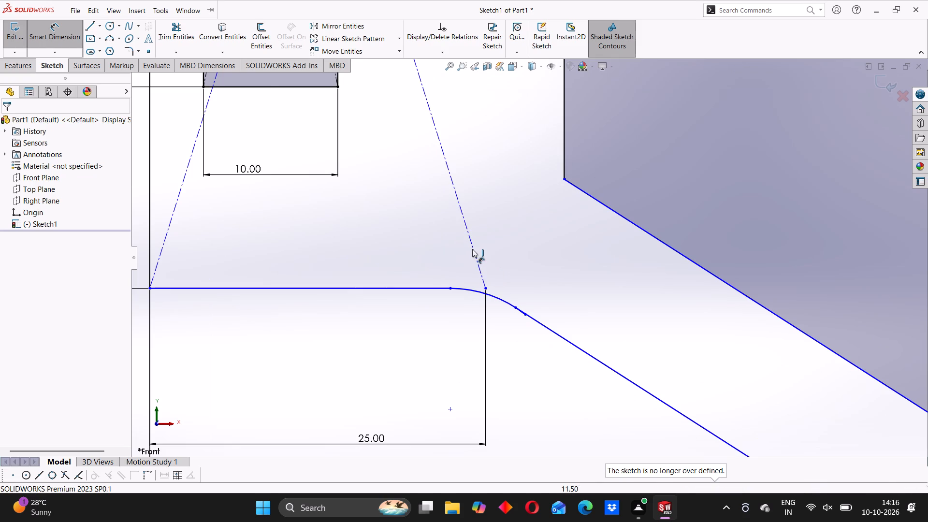
left_click(472, 249)
key("Delete")
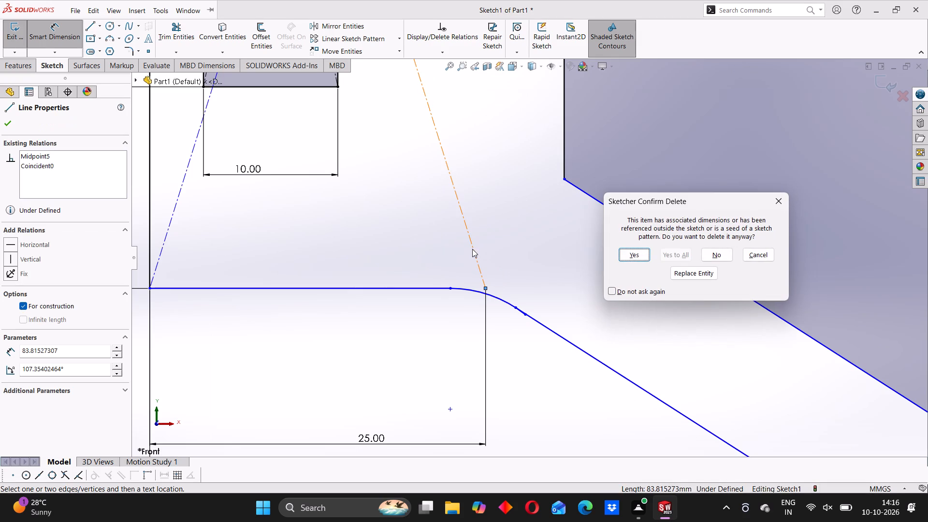
left_click(632, 255)
scroll(473, 221, "up", 7)
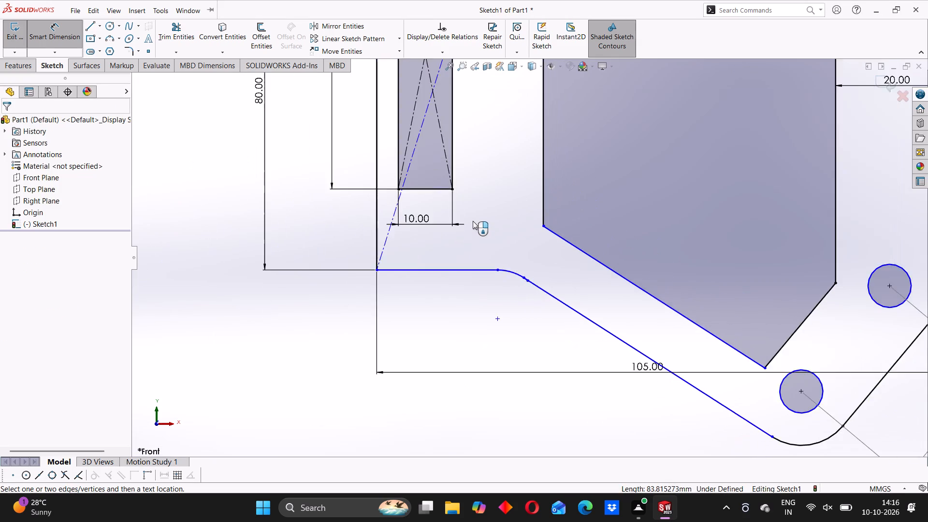
Delete the long construction line running from the base's lower outer corner to the upper R9 arc.
scroll(473, 221, "up", 5)
scroll(540, 223, "down", 6)
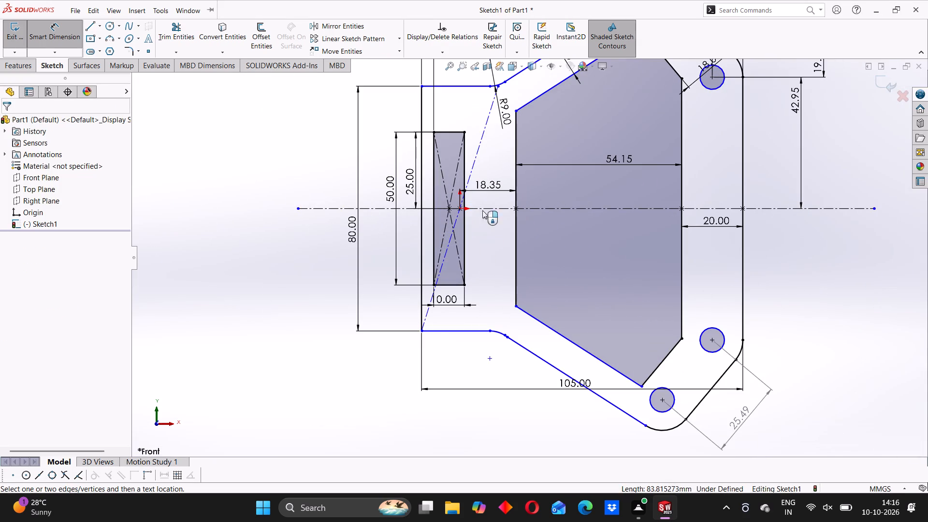
left_click(481, 145)
key("Delete")
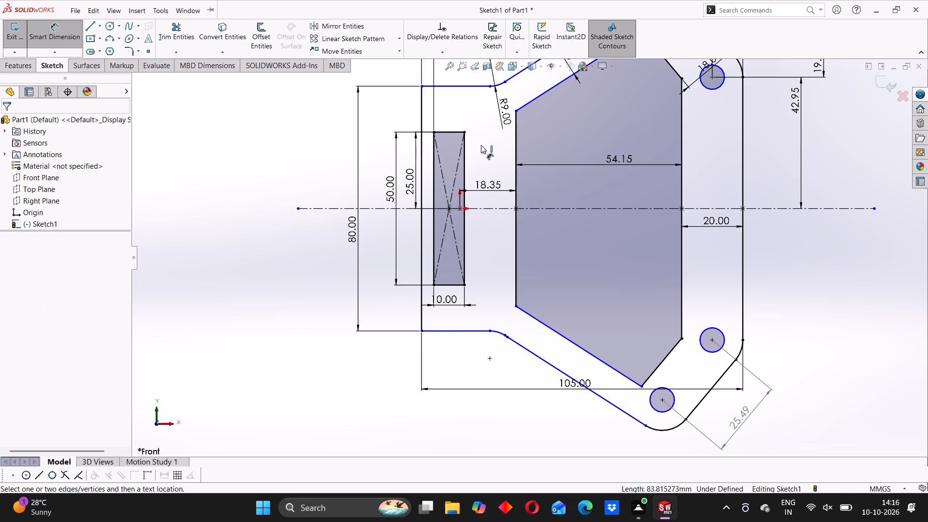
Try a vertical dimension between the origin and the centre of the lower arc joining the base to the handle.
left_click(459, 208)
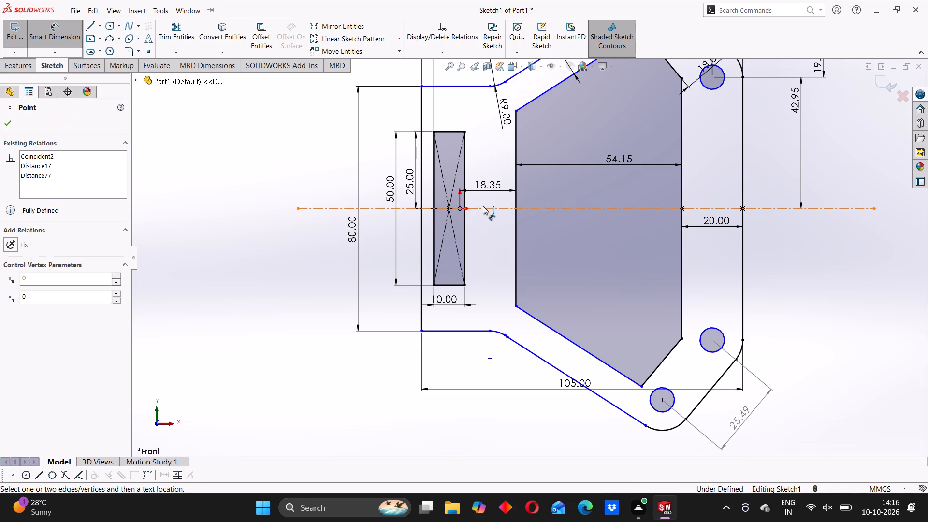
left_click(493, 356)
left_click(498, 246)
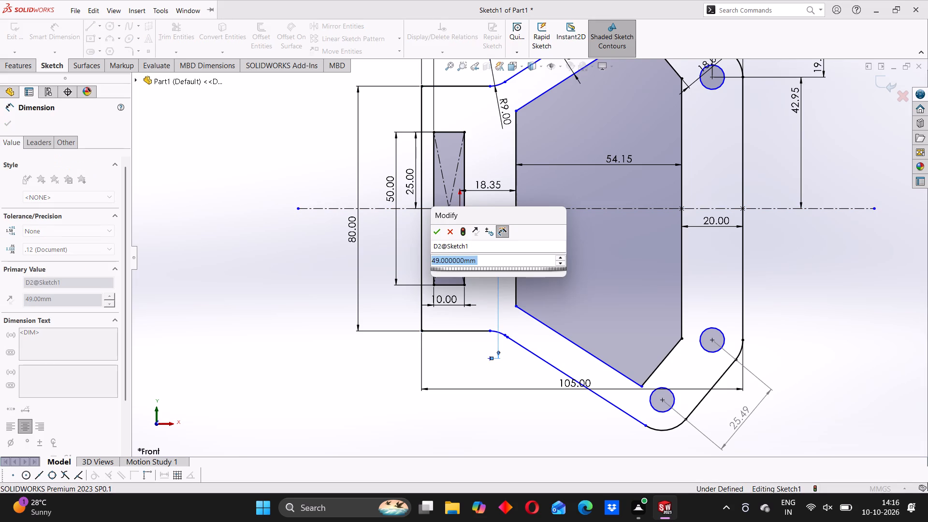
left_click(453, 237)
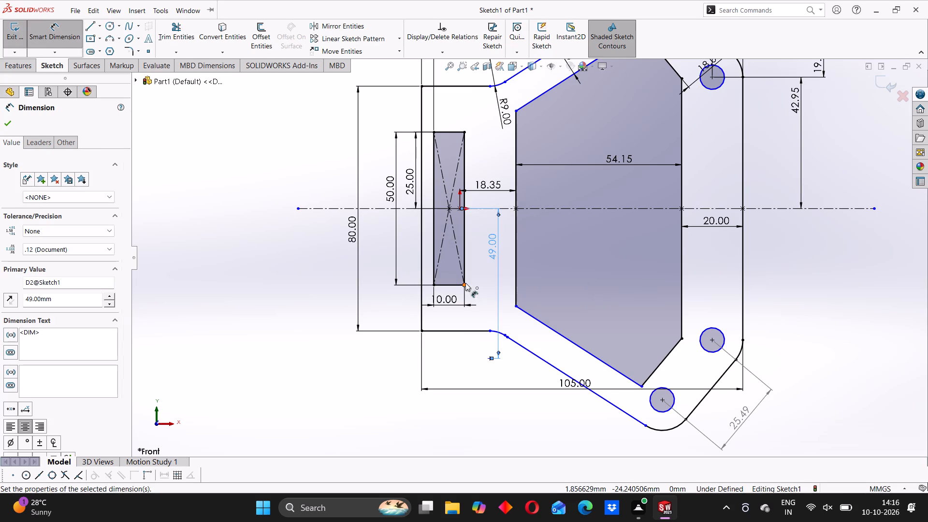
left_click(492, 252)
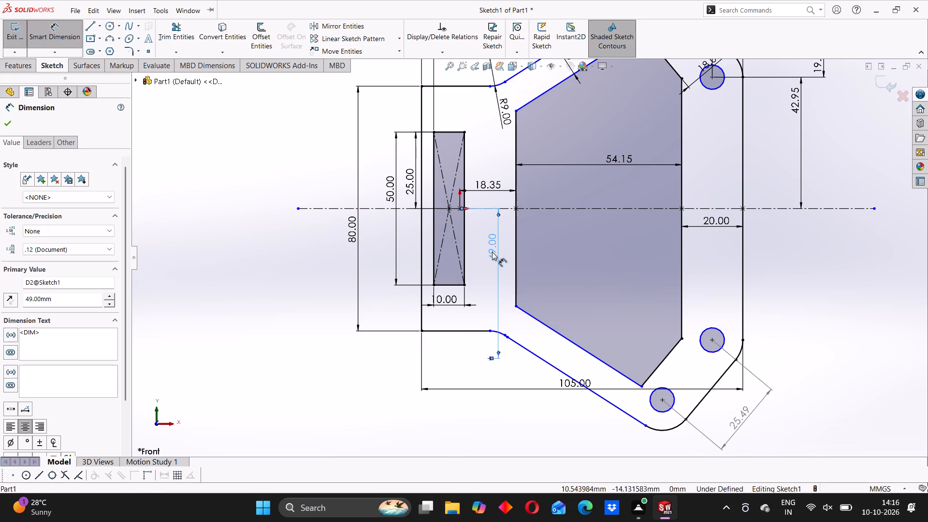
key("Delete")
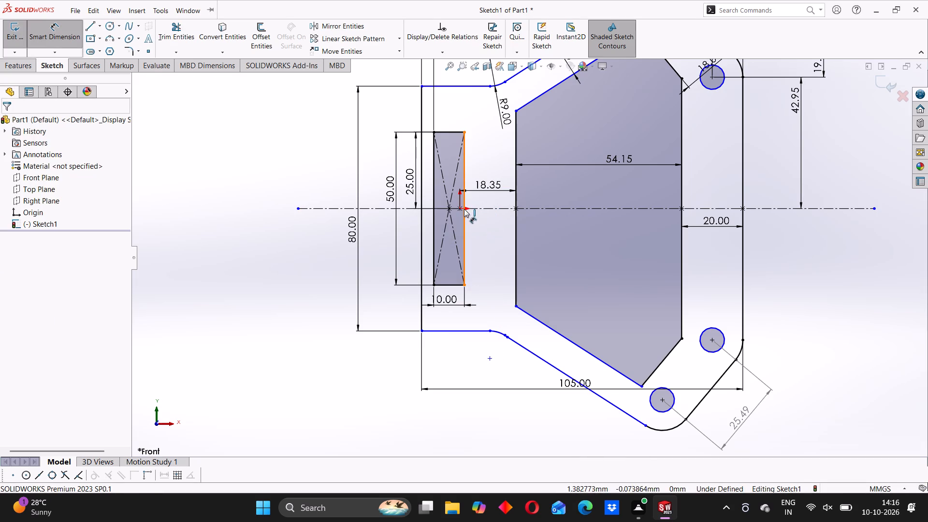
Dimension the horizontal distance from the origin to the lower base-to-handle arc's centre as 18.35/2 mm.
left_click(459, 211)
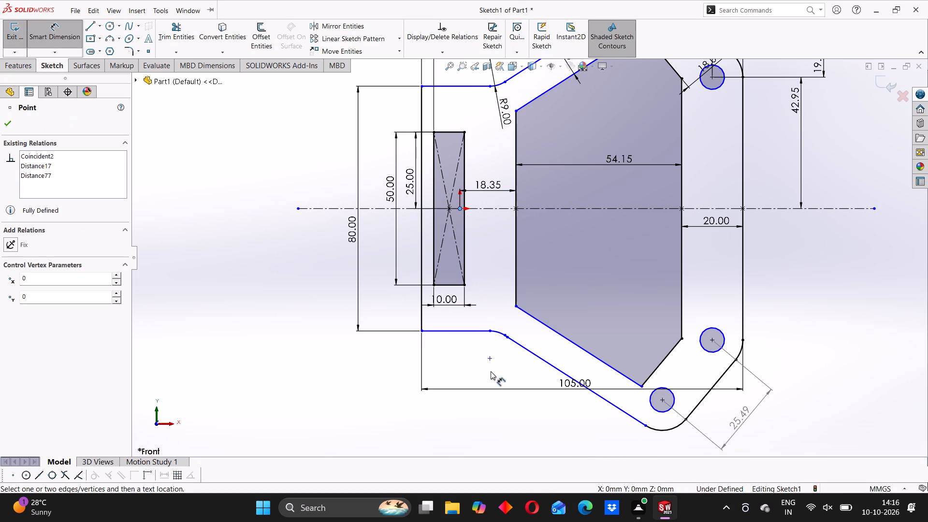
left_click(491, 361)
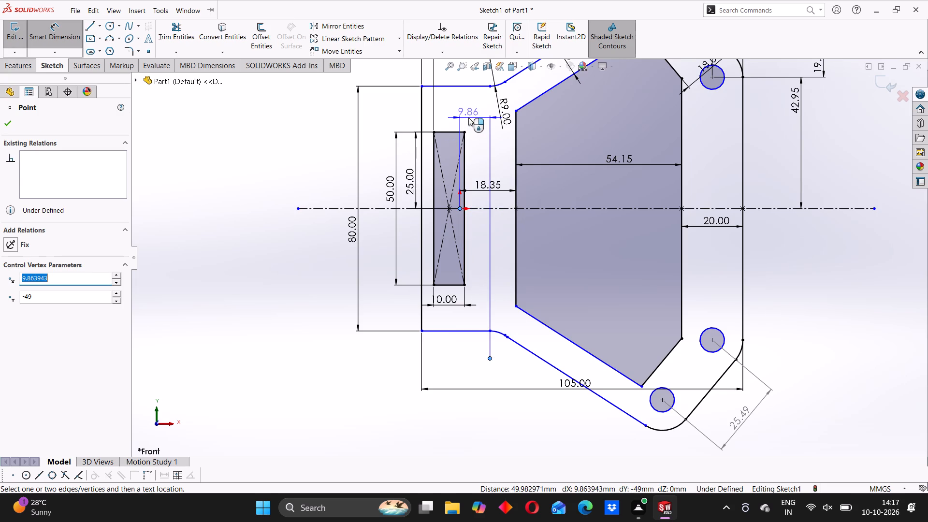
left_click(468, 117)
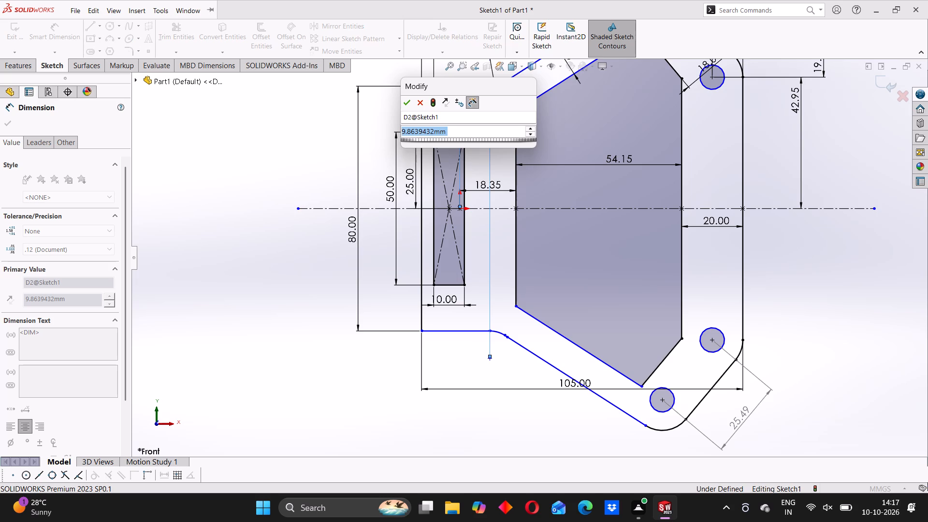
type("18.35/2")
key("Return")
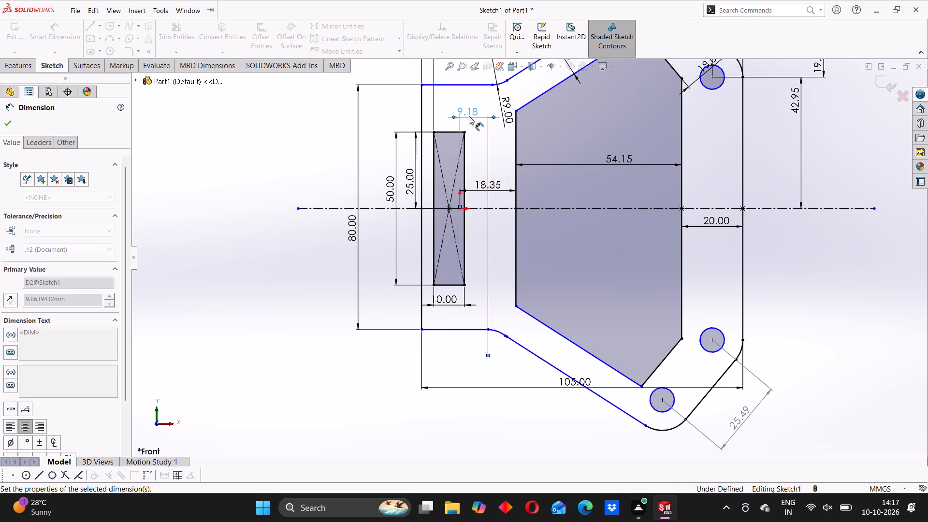
left_click(299, 168)
Add a 49.44 mm vertical dimension from the origin to the upper R9 arc's centre.
scroll(504, 229, "up", 2)
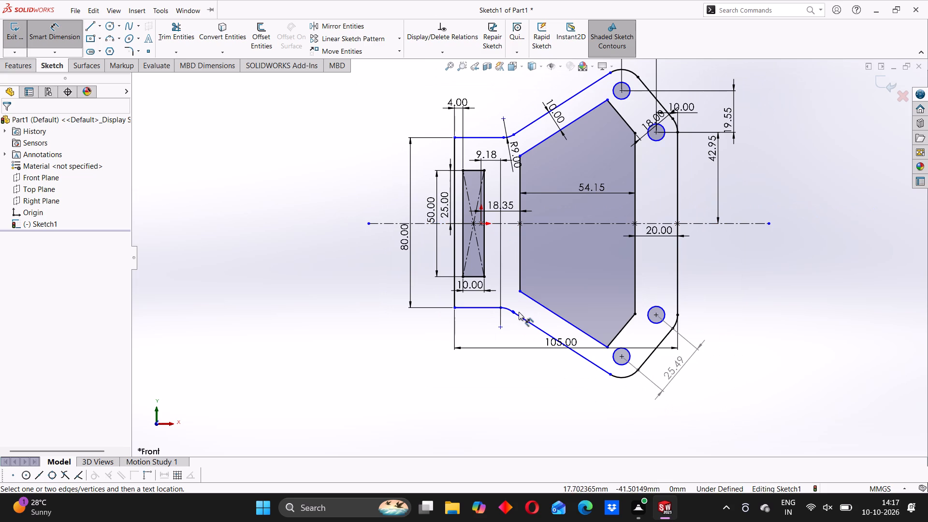
left_click(292, 191)
scroll(496, 191, "down", 2)
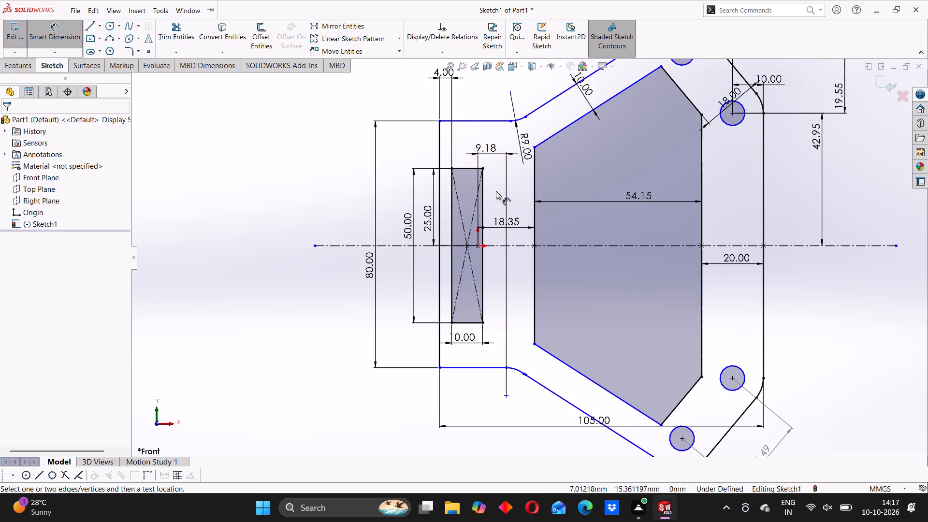
left_click(476, 246)
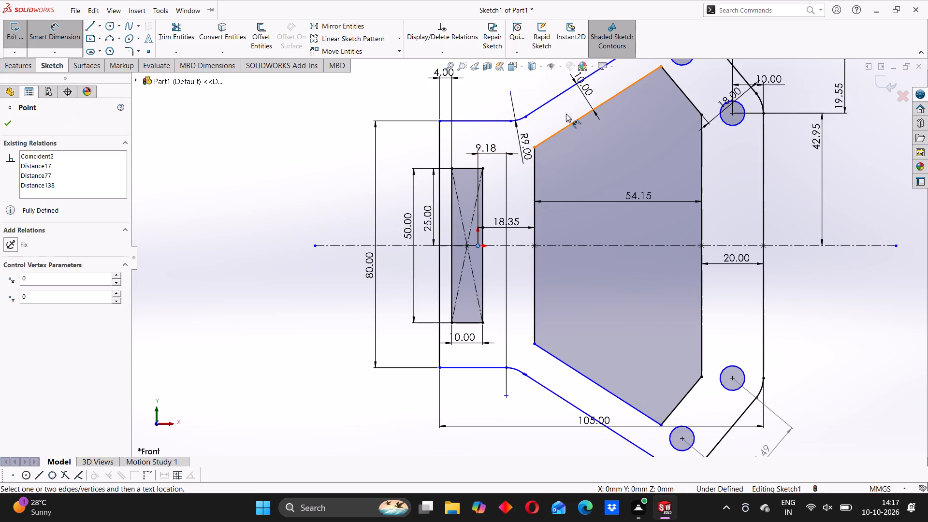
left_click(510, 93)
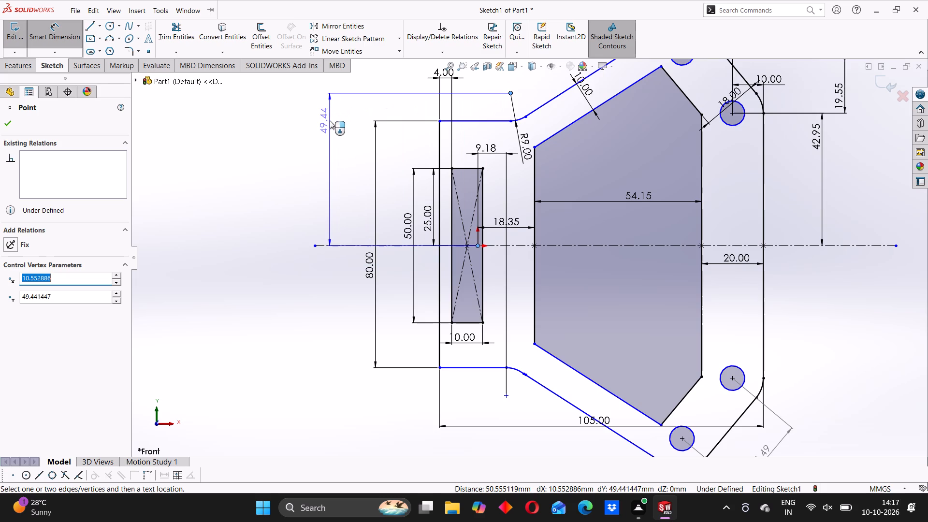
left_click(330, 120)
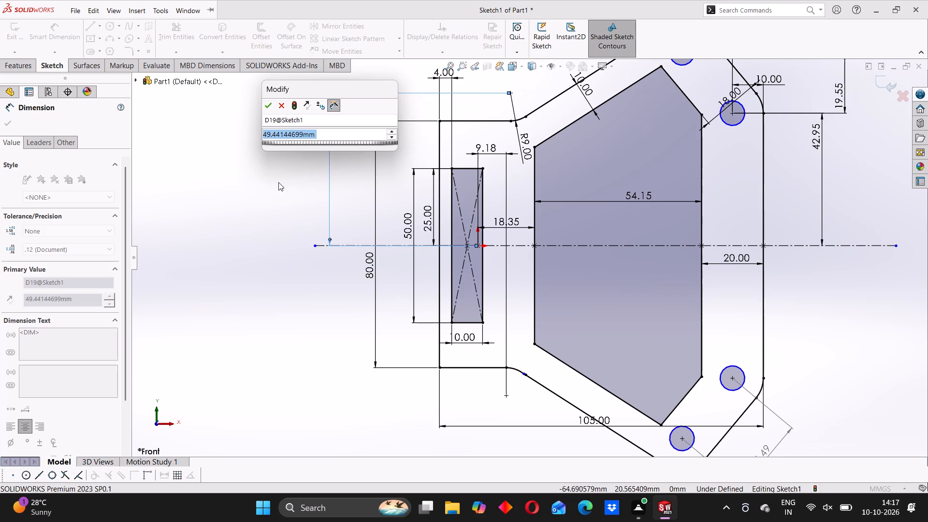
key("Return")
scroll(714, 200, "up", 2)
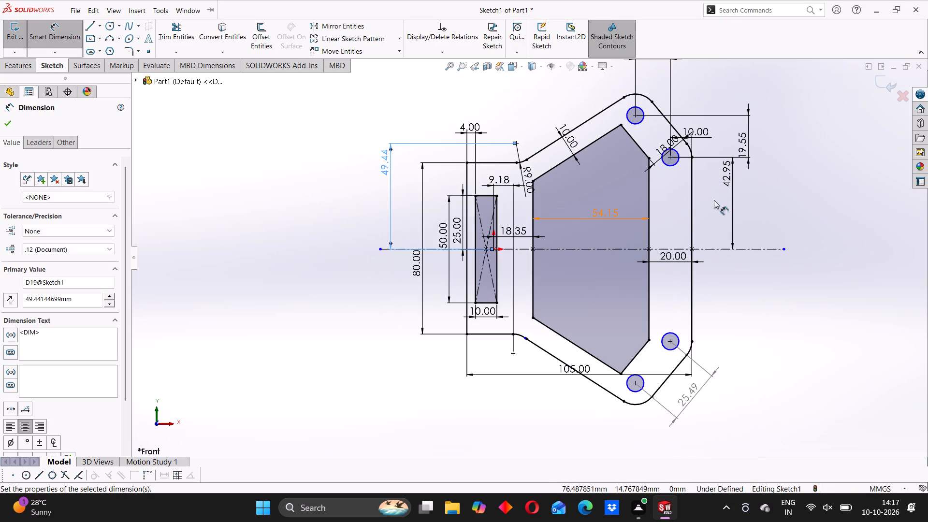
left_click(337, 172)
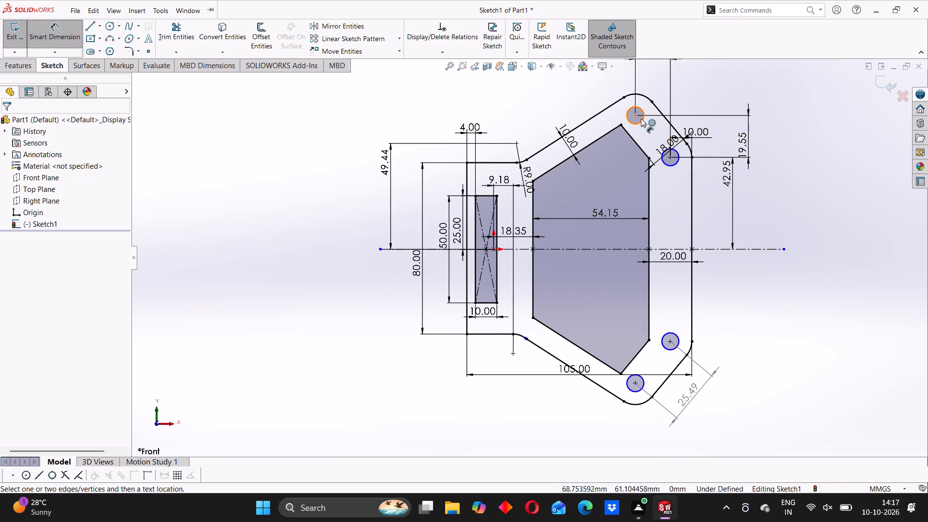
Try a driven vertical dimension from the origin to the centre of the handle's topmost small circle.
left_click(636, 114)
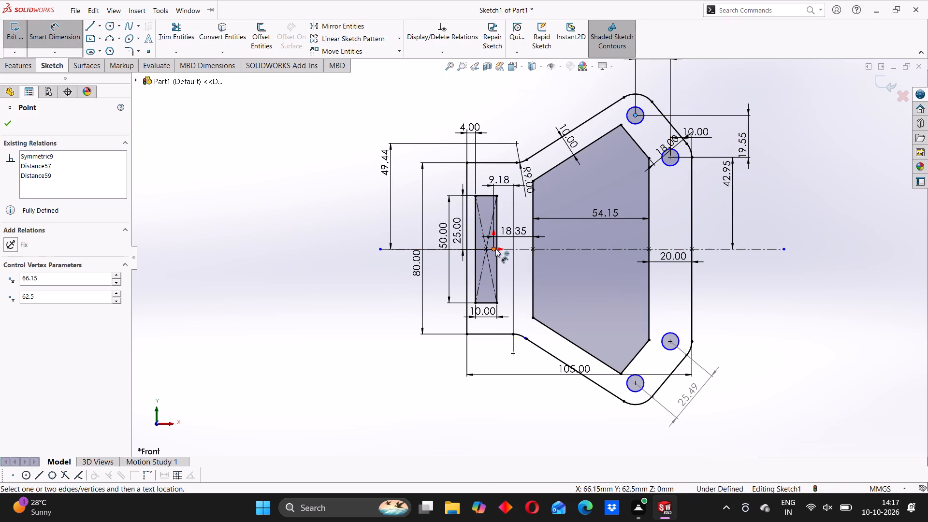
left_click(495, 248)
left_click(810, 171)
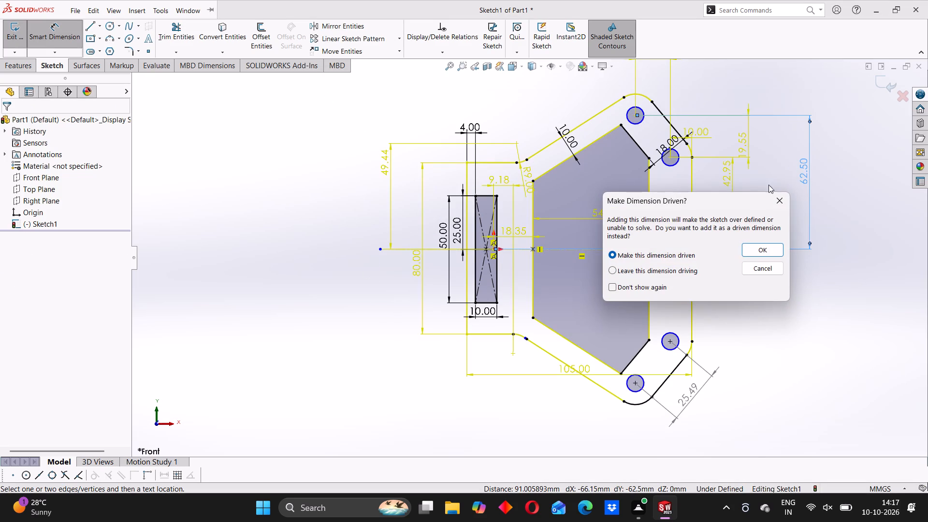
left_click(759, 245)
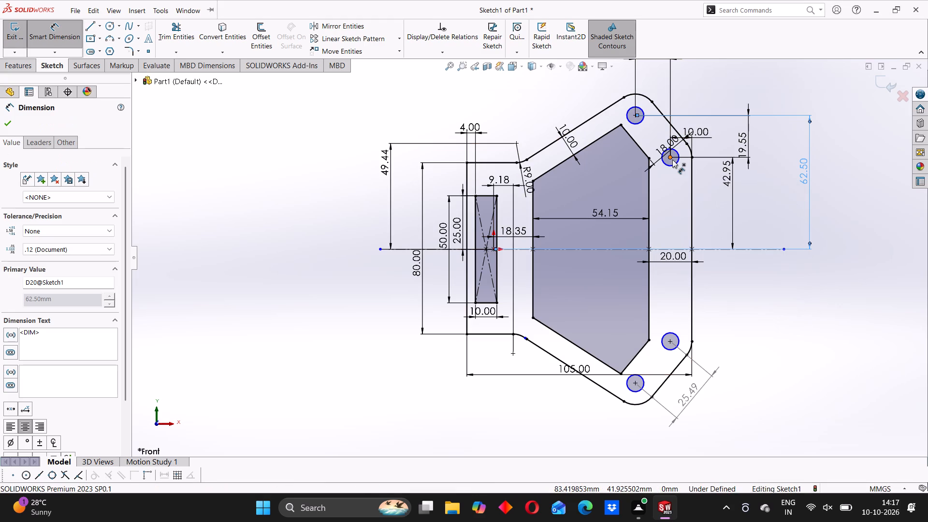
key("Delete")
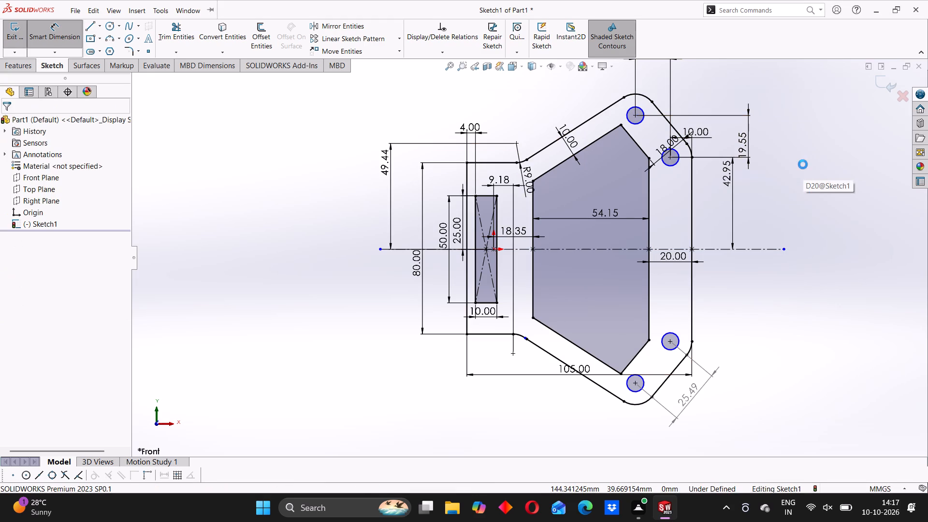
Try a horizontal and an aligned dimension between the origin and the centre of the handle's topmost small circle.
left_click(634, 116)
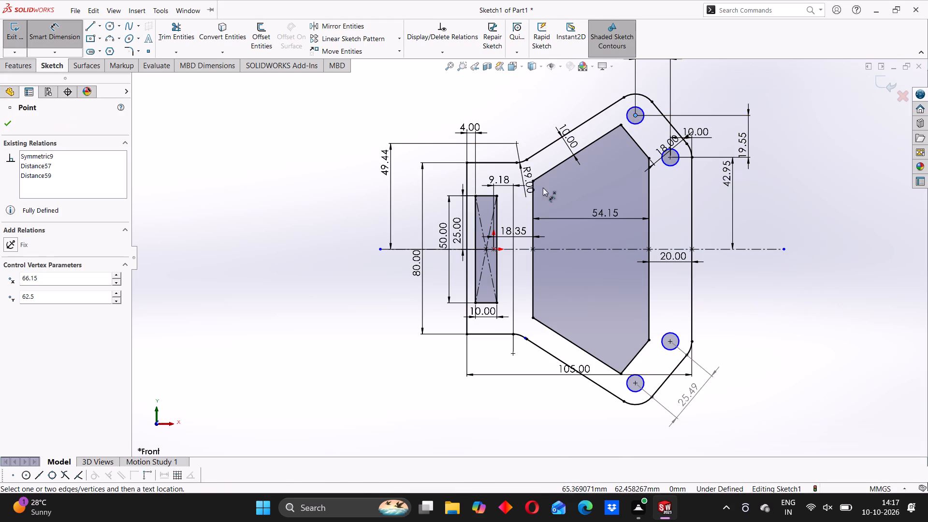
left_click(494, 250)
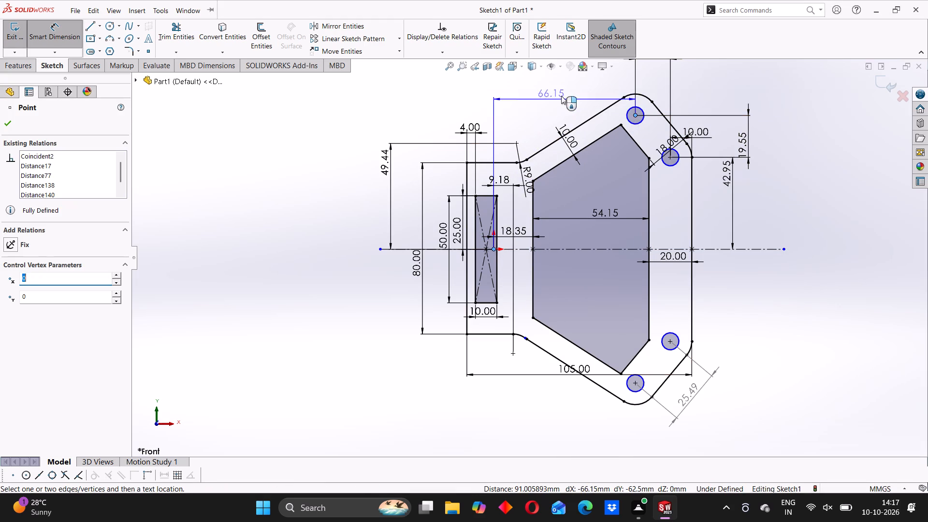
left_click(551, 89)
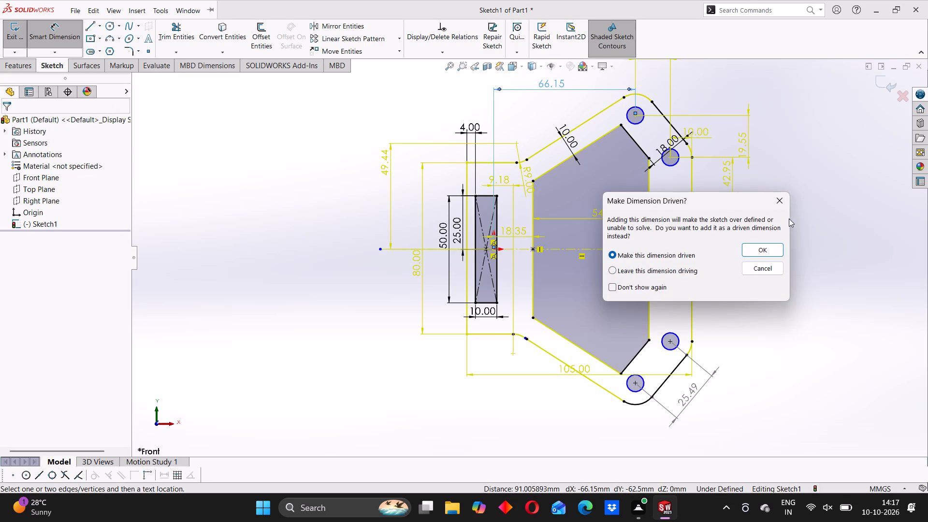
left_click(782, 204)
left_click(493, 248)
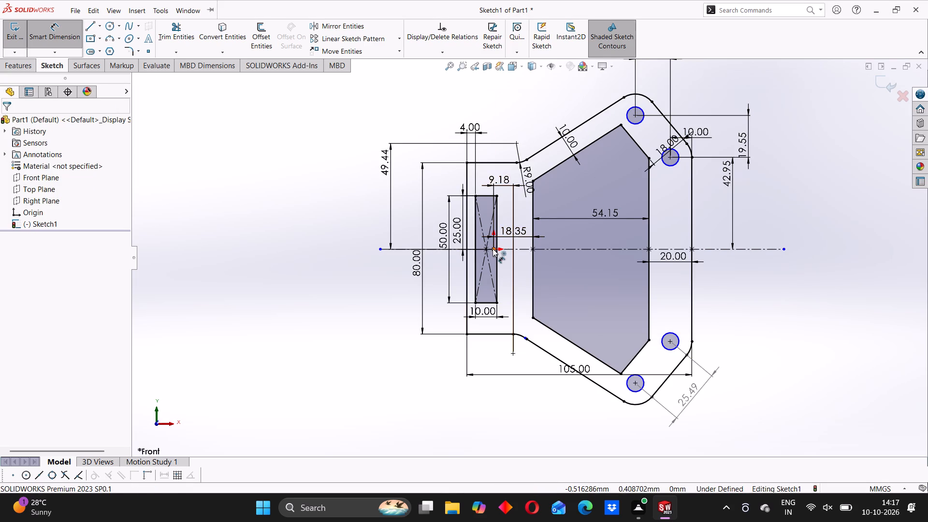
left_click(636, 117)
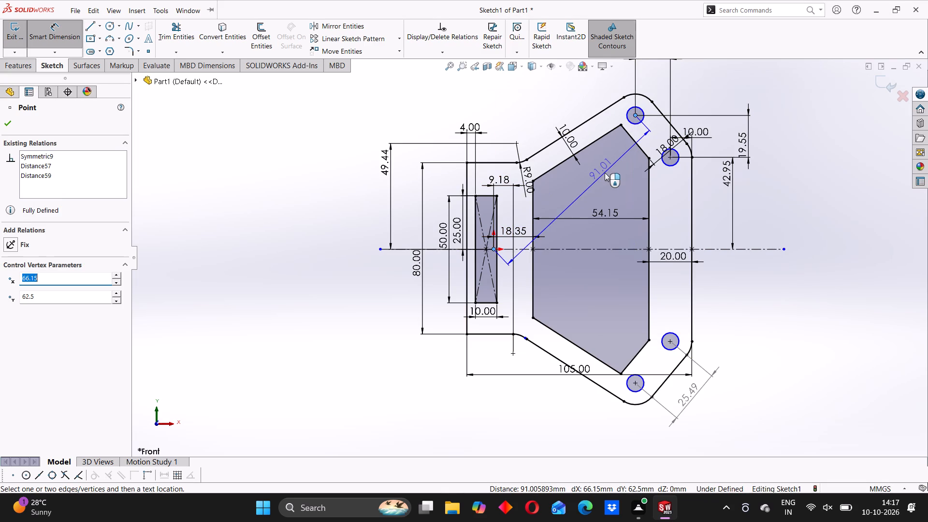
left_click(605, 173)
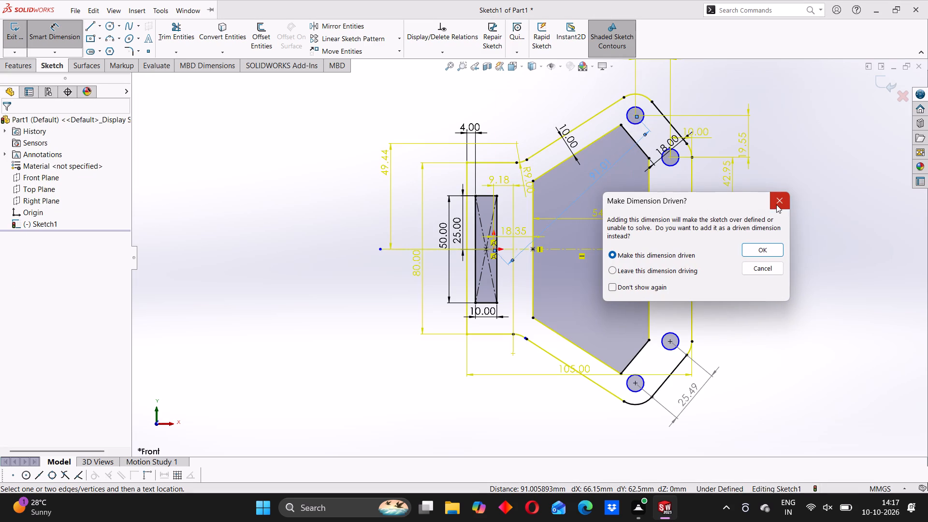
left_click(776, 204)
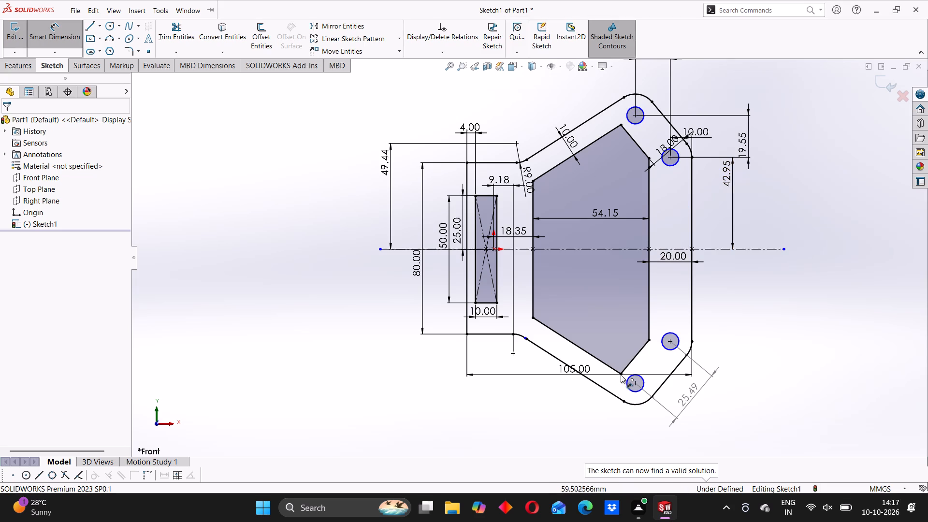
Delete the driven aligned dimension between the two small circles in the handle's lower half.
scroll(620, 375, "up", 2)
scroll(610, 339, "down", 2)
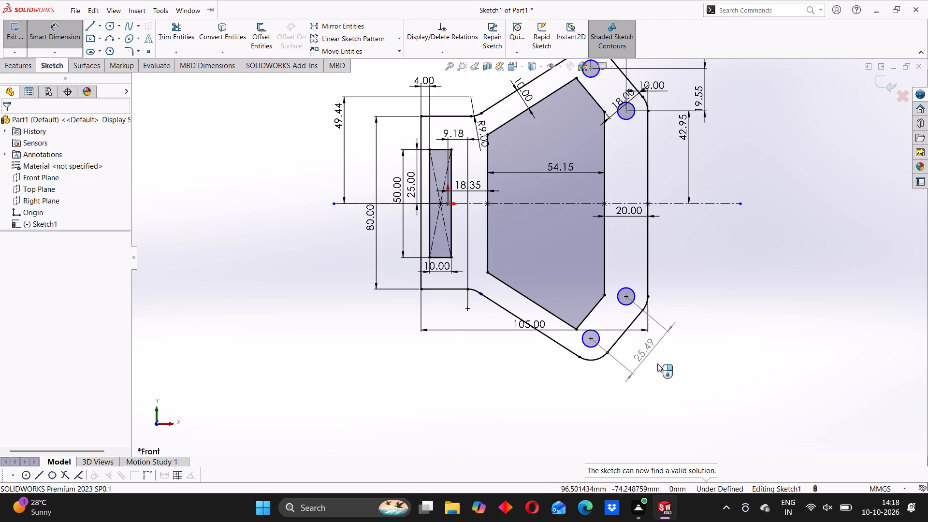
left_click(647, 348)
key("Delete")
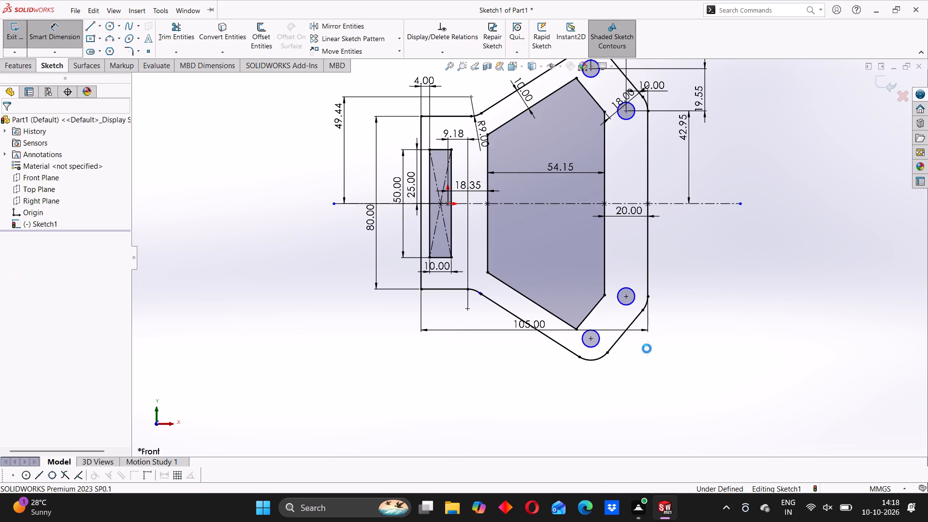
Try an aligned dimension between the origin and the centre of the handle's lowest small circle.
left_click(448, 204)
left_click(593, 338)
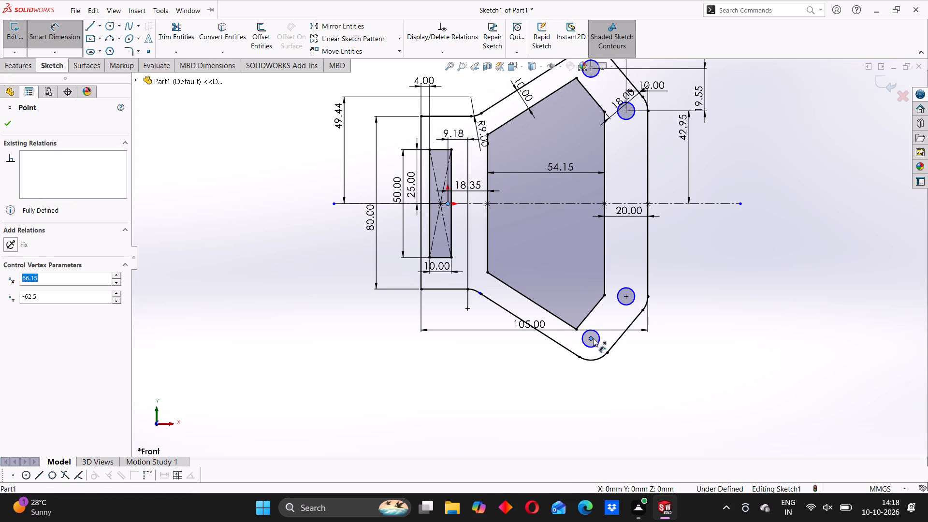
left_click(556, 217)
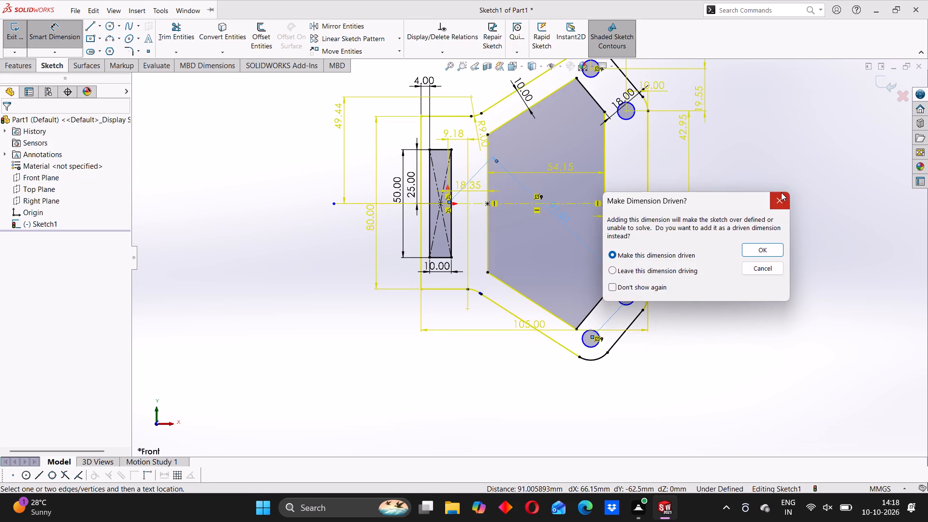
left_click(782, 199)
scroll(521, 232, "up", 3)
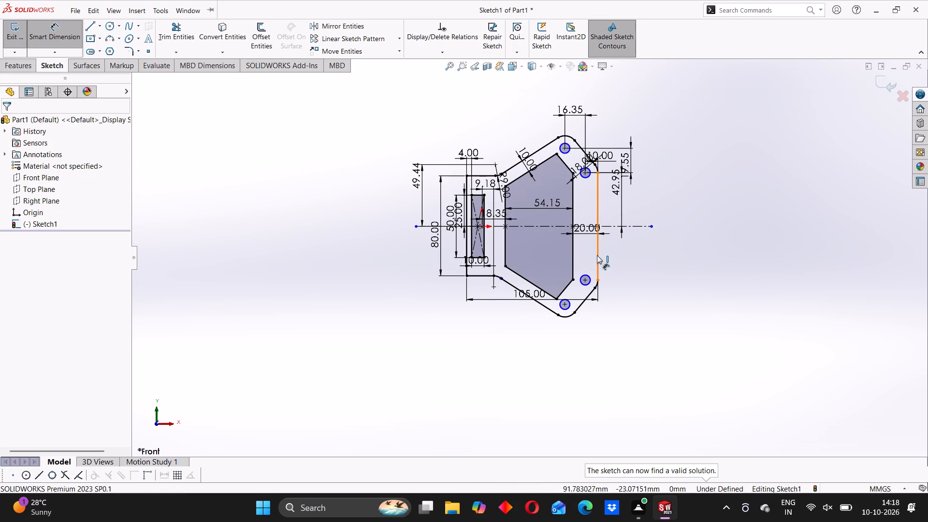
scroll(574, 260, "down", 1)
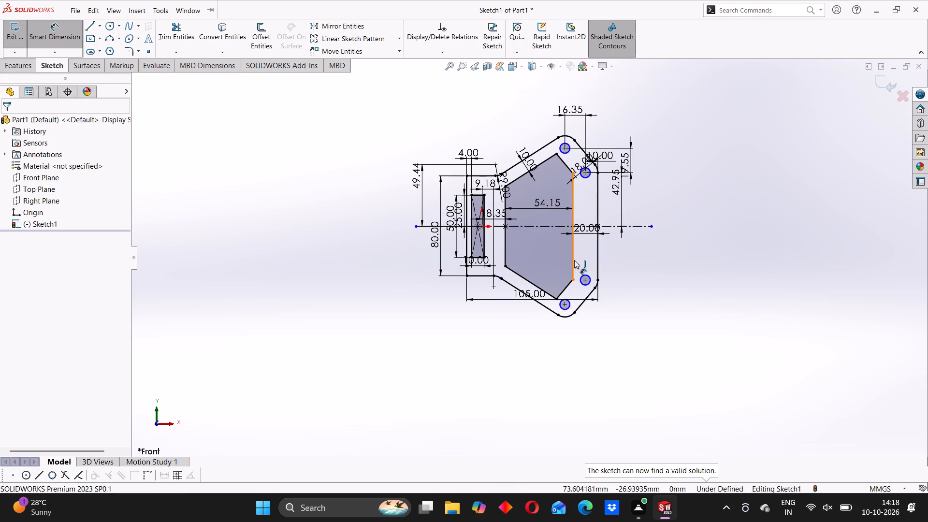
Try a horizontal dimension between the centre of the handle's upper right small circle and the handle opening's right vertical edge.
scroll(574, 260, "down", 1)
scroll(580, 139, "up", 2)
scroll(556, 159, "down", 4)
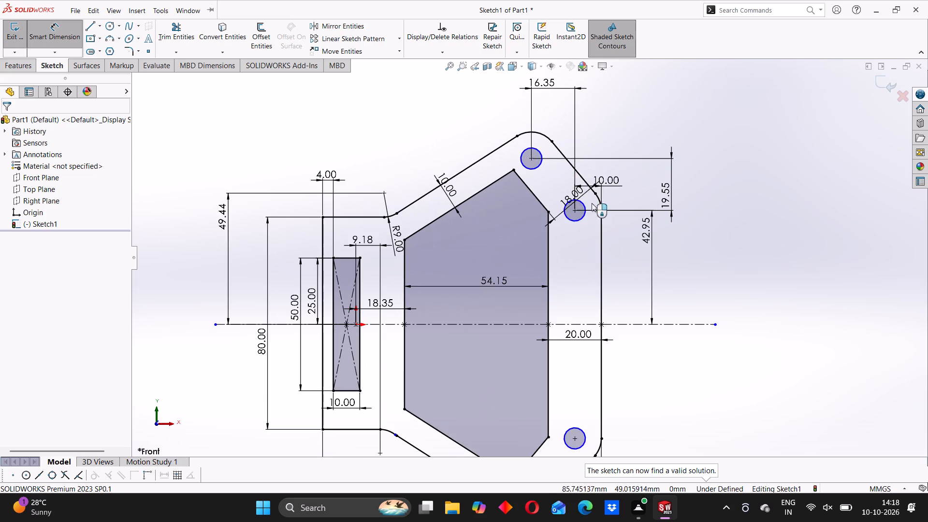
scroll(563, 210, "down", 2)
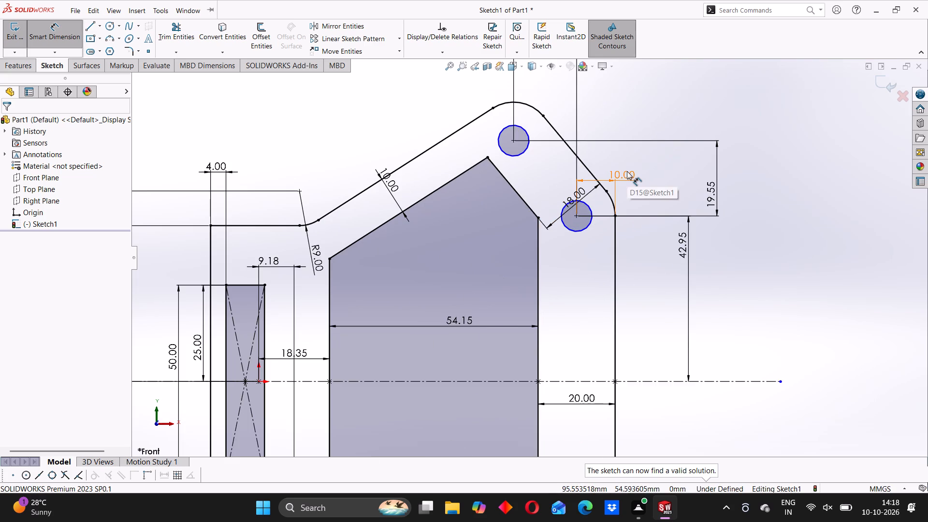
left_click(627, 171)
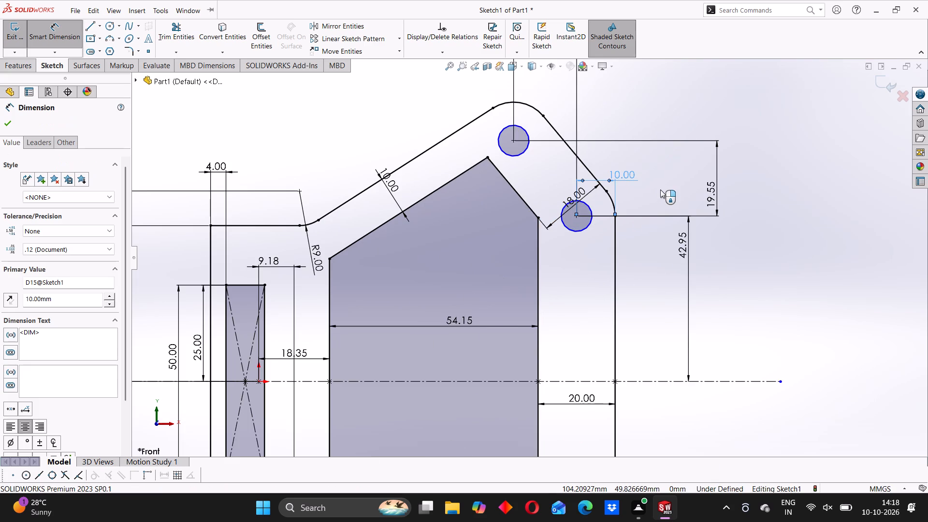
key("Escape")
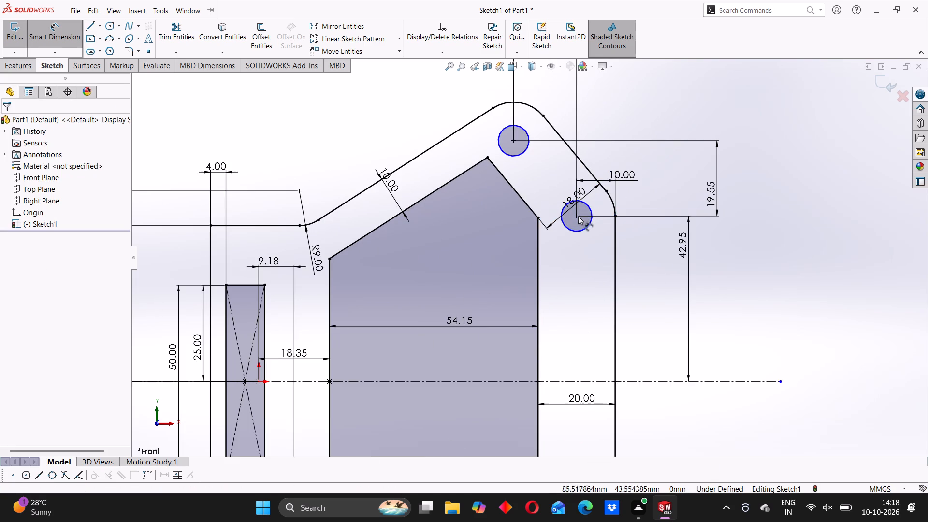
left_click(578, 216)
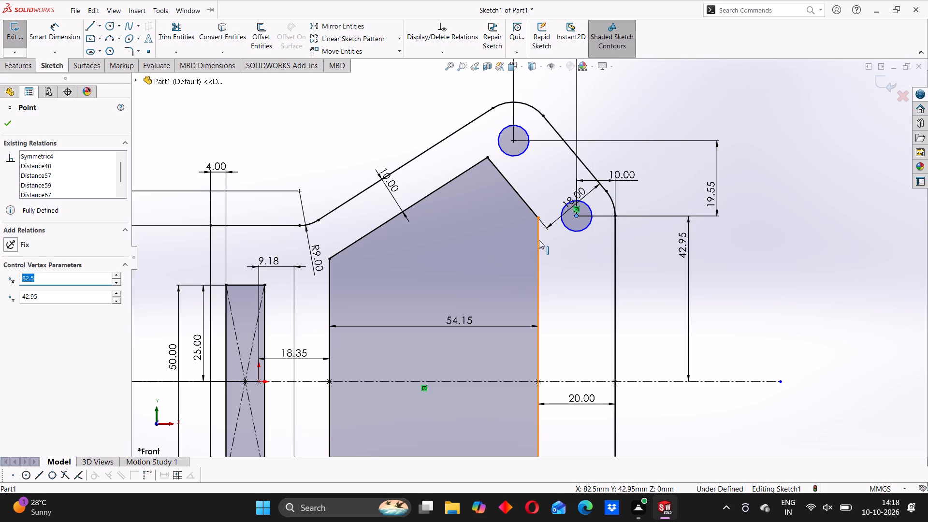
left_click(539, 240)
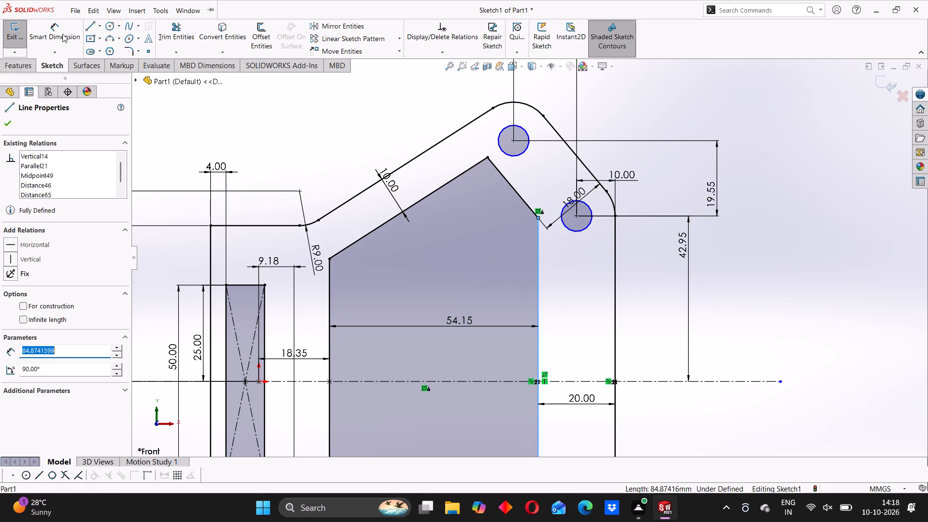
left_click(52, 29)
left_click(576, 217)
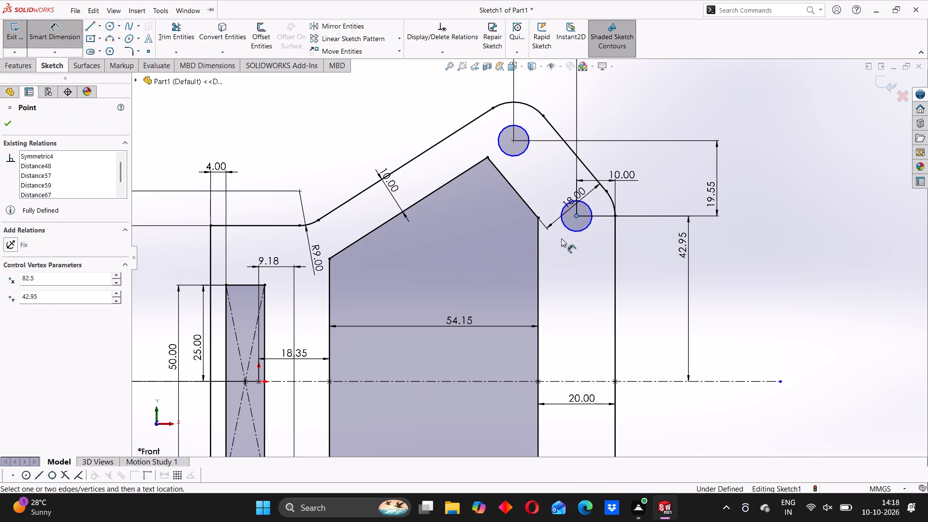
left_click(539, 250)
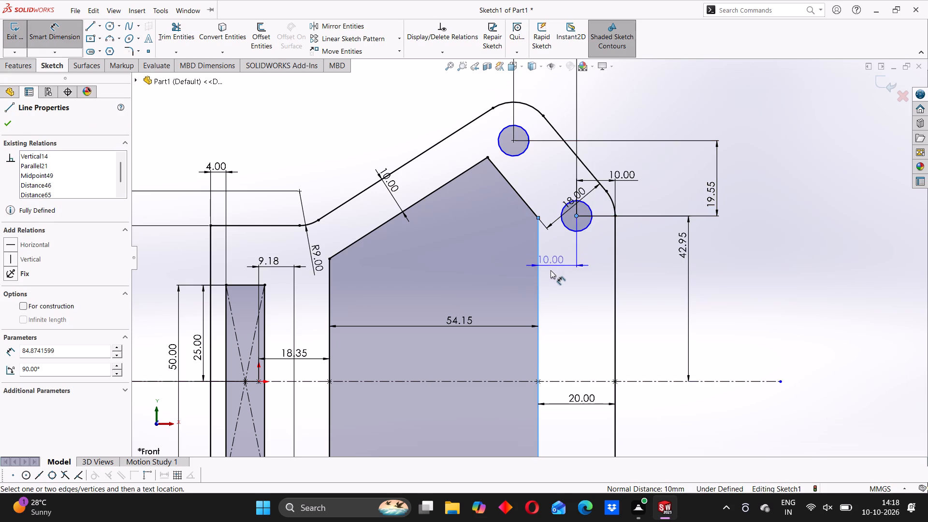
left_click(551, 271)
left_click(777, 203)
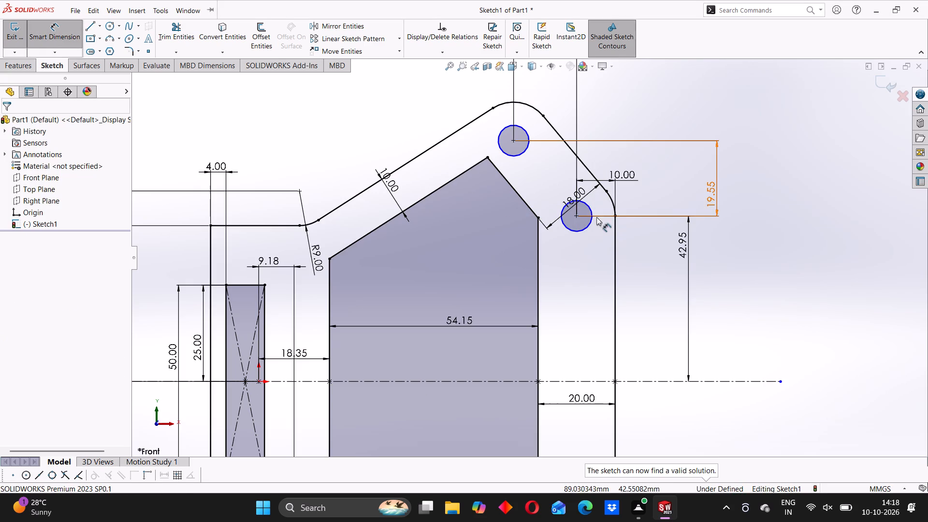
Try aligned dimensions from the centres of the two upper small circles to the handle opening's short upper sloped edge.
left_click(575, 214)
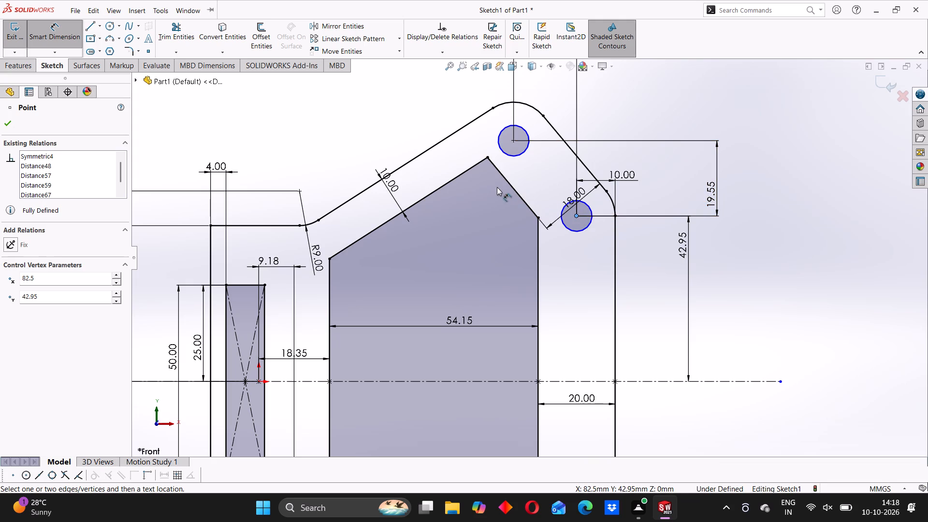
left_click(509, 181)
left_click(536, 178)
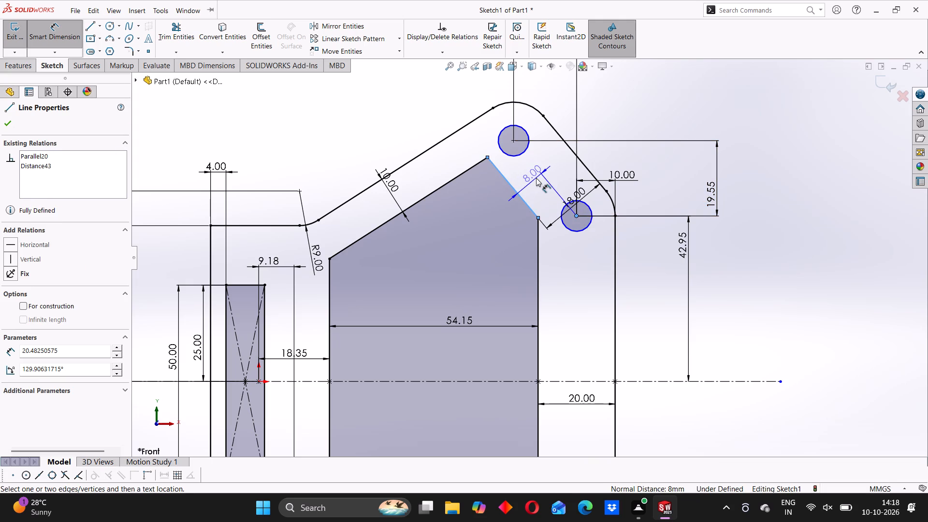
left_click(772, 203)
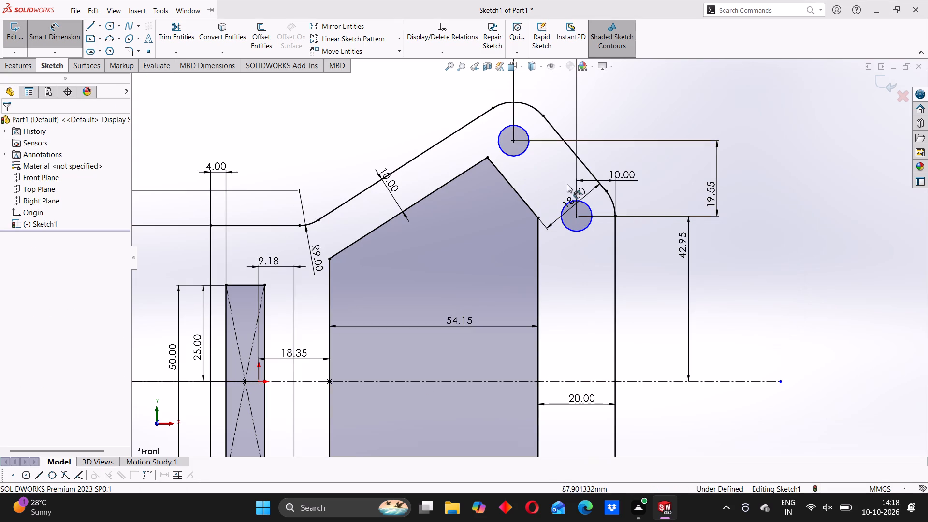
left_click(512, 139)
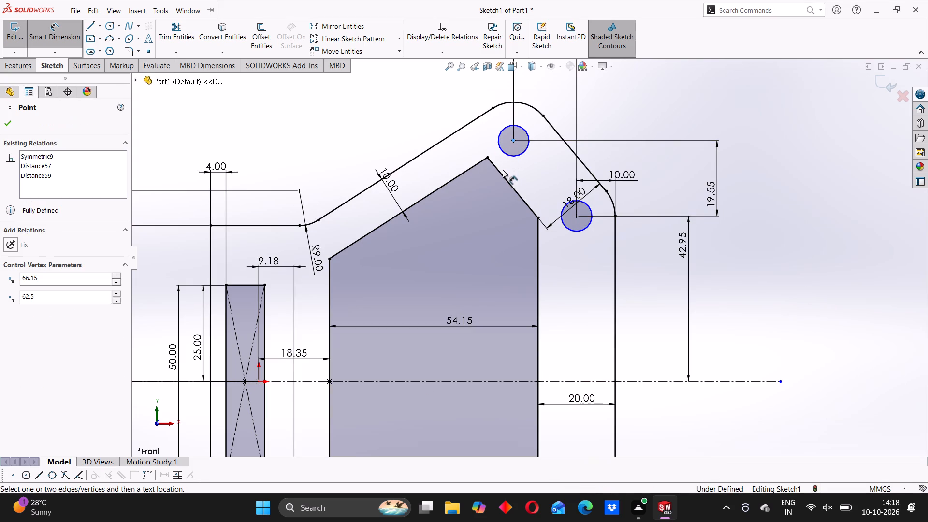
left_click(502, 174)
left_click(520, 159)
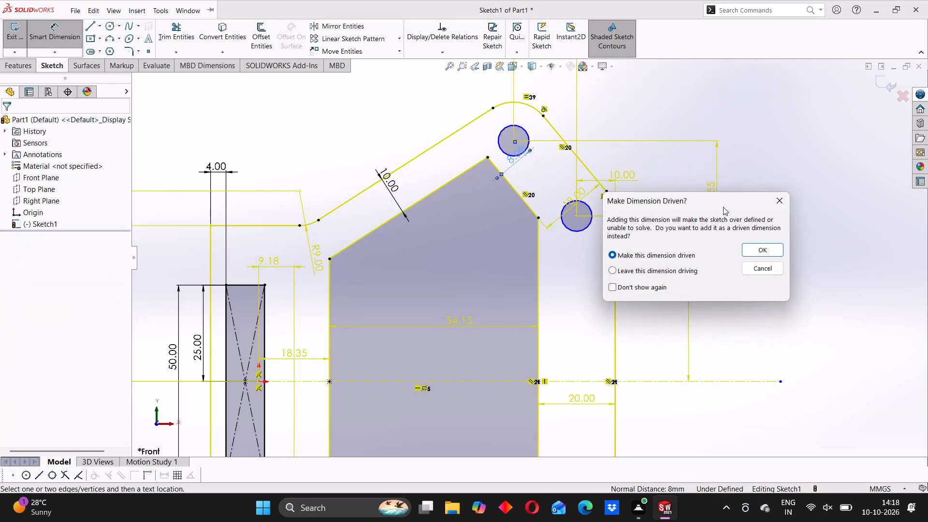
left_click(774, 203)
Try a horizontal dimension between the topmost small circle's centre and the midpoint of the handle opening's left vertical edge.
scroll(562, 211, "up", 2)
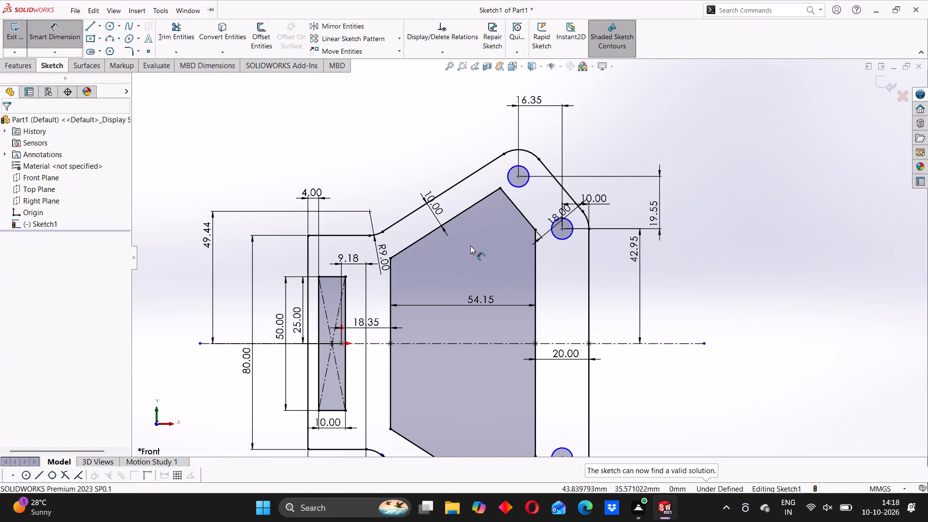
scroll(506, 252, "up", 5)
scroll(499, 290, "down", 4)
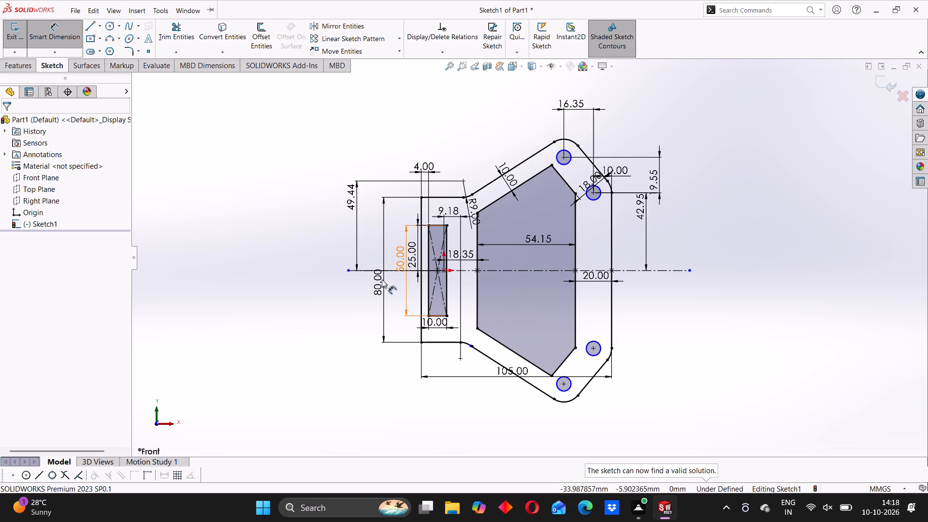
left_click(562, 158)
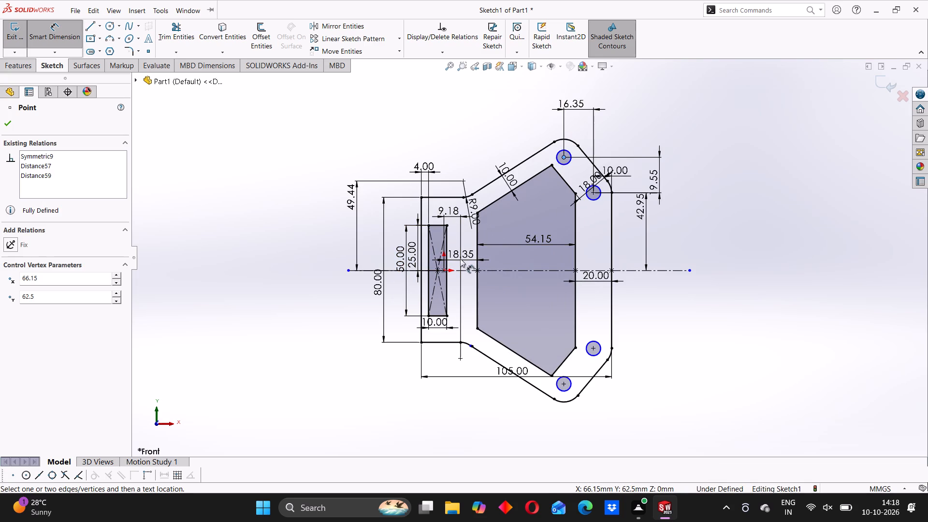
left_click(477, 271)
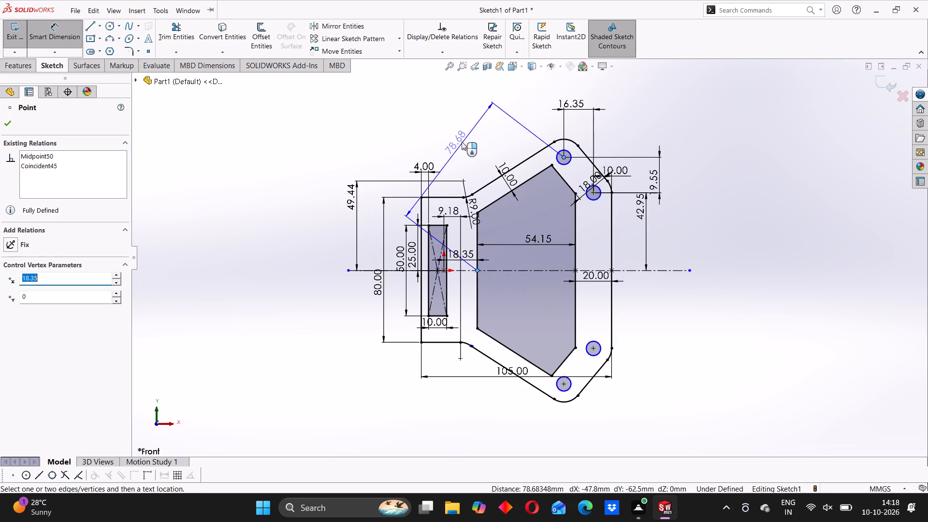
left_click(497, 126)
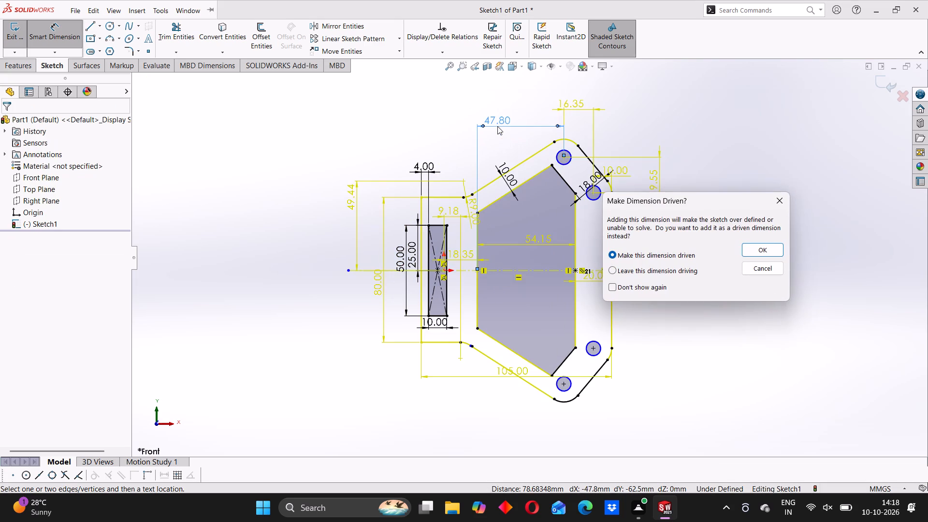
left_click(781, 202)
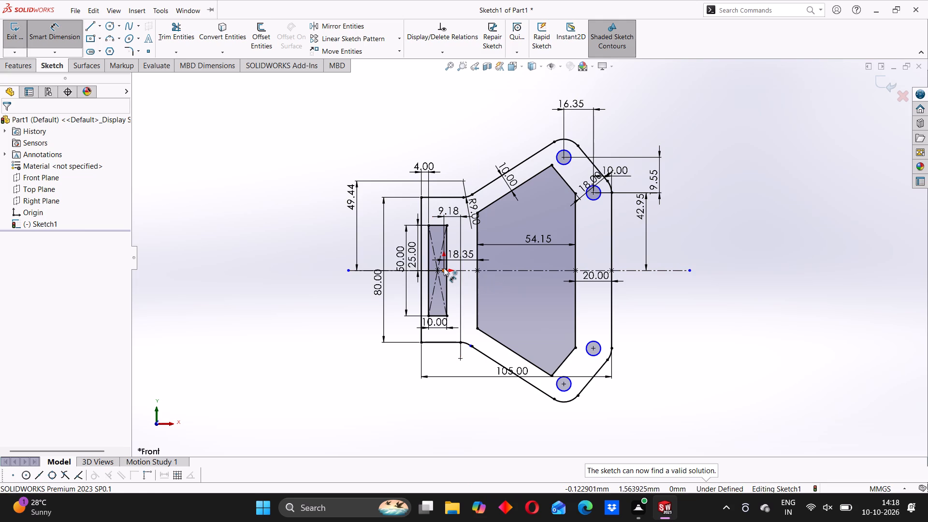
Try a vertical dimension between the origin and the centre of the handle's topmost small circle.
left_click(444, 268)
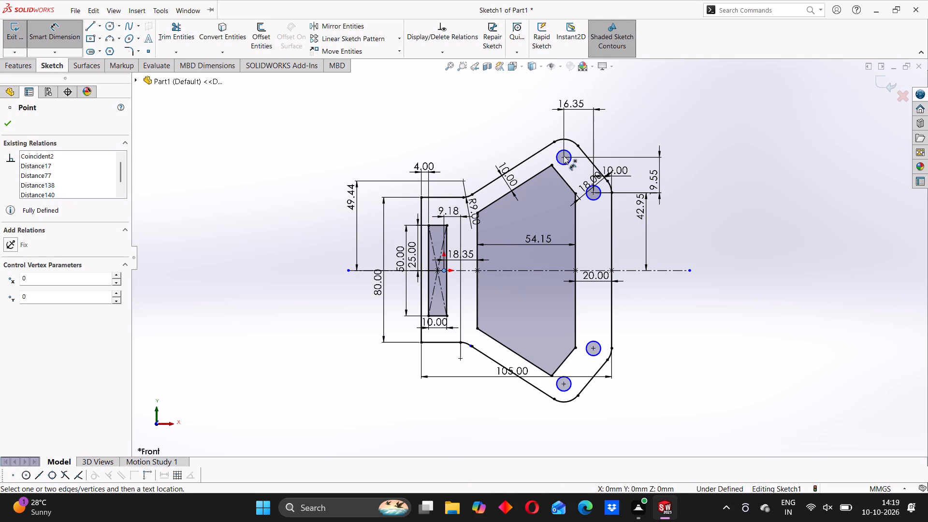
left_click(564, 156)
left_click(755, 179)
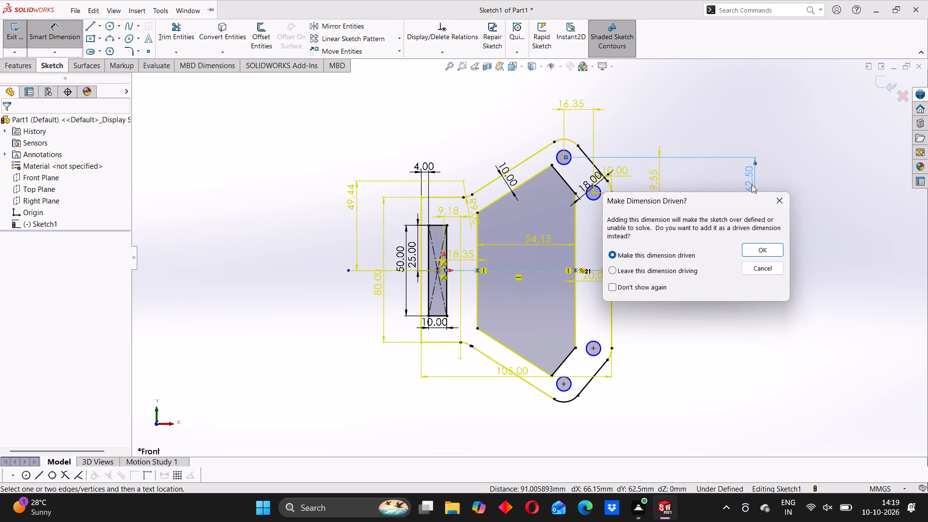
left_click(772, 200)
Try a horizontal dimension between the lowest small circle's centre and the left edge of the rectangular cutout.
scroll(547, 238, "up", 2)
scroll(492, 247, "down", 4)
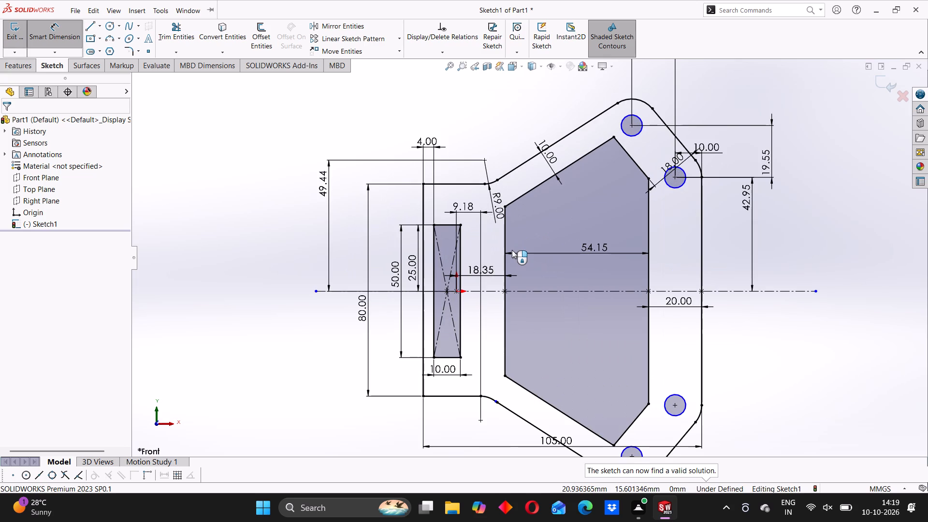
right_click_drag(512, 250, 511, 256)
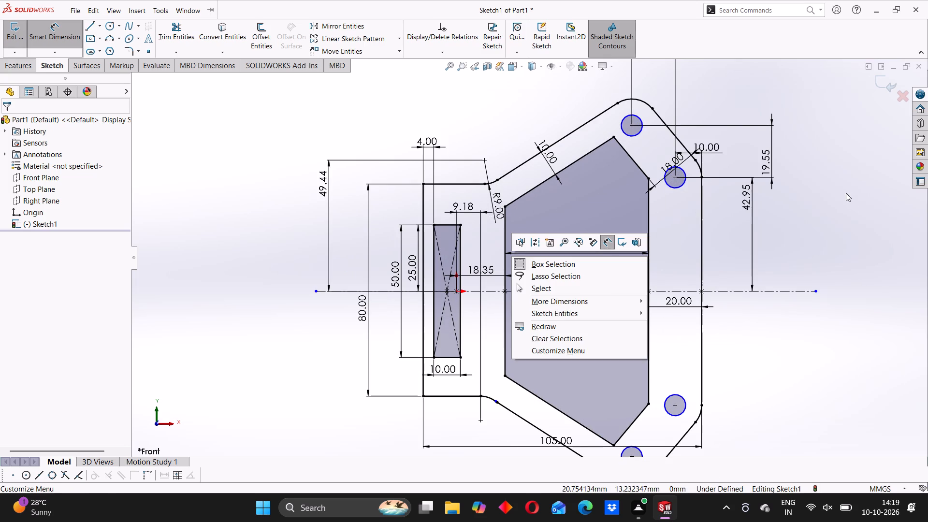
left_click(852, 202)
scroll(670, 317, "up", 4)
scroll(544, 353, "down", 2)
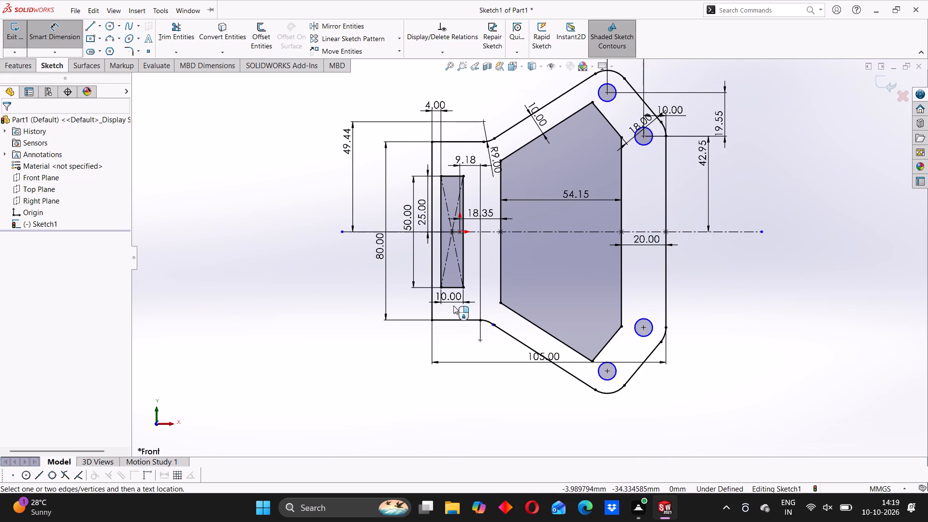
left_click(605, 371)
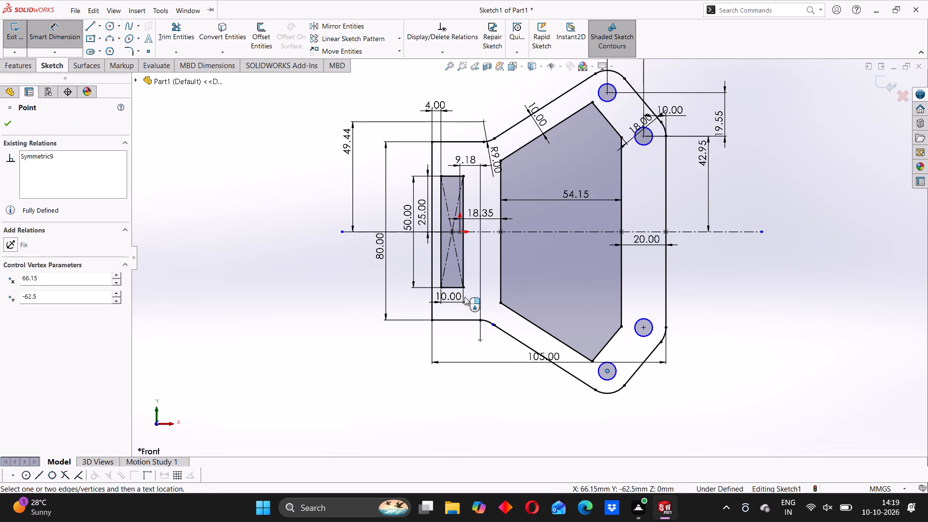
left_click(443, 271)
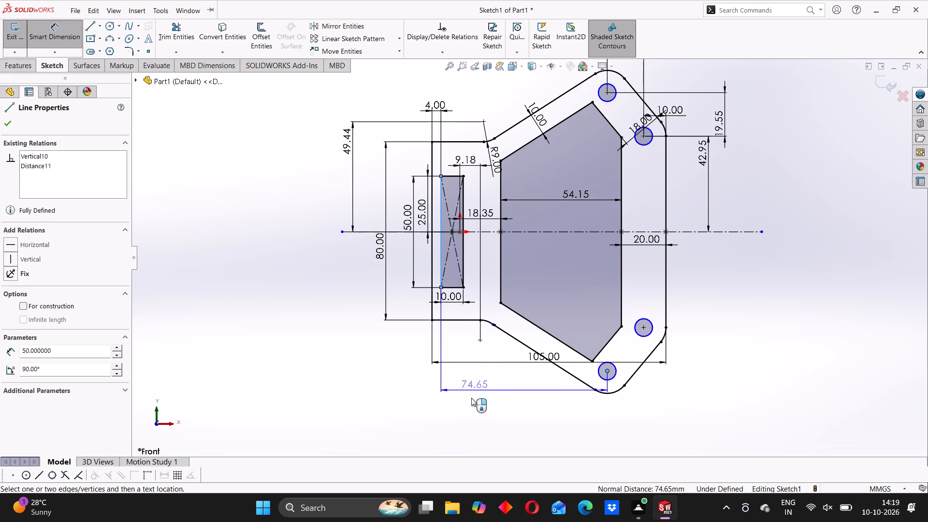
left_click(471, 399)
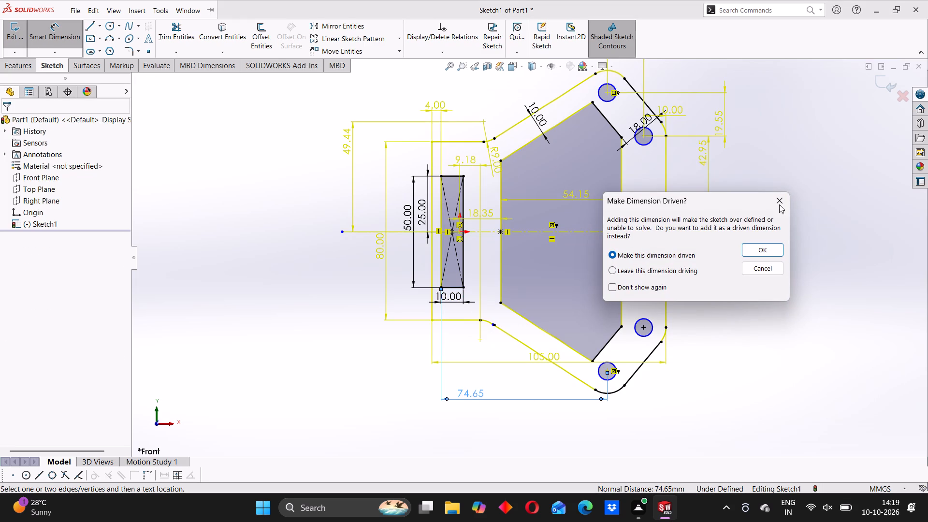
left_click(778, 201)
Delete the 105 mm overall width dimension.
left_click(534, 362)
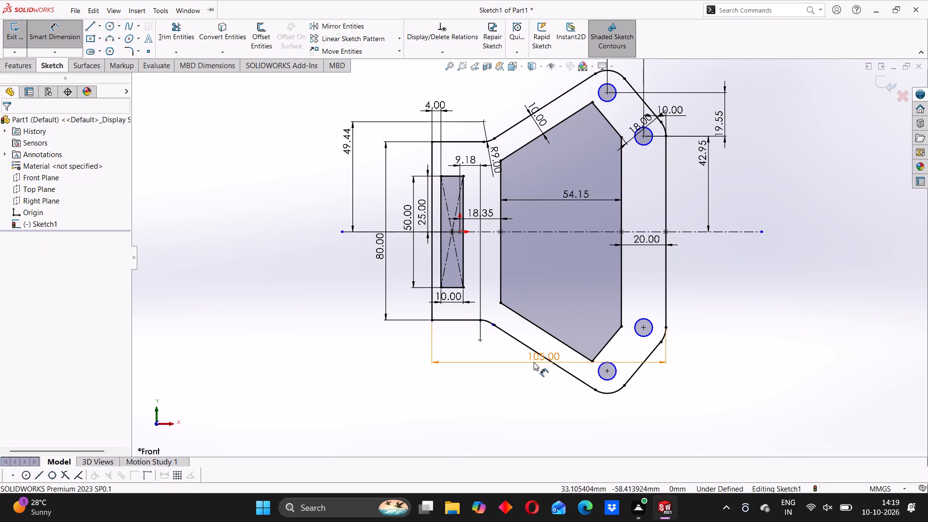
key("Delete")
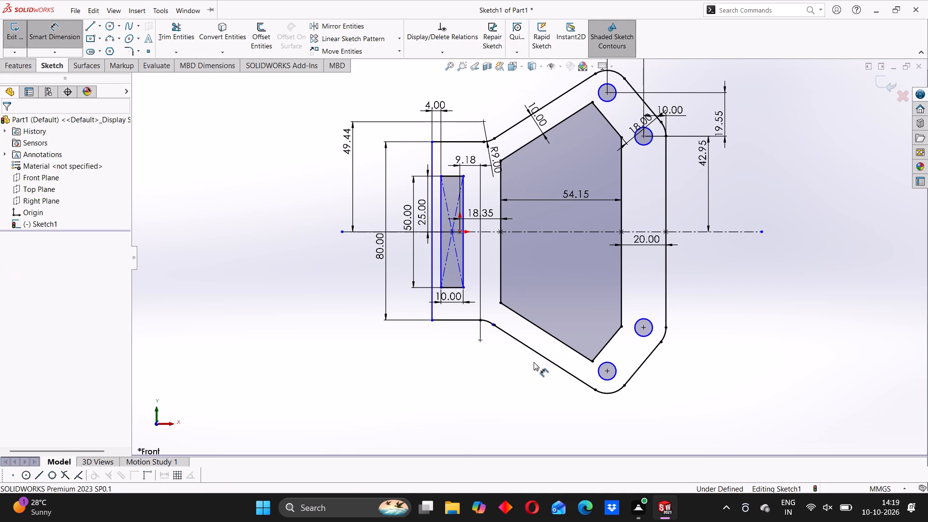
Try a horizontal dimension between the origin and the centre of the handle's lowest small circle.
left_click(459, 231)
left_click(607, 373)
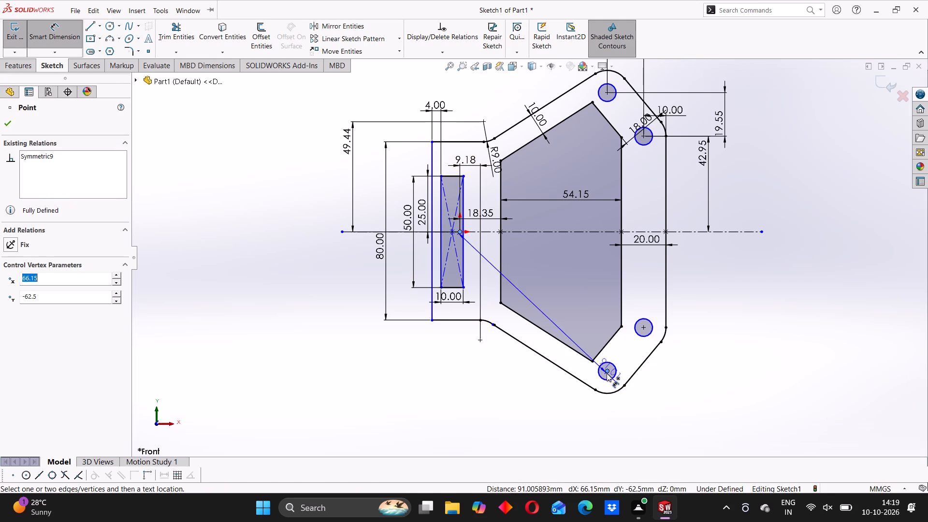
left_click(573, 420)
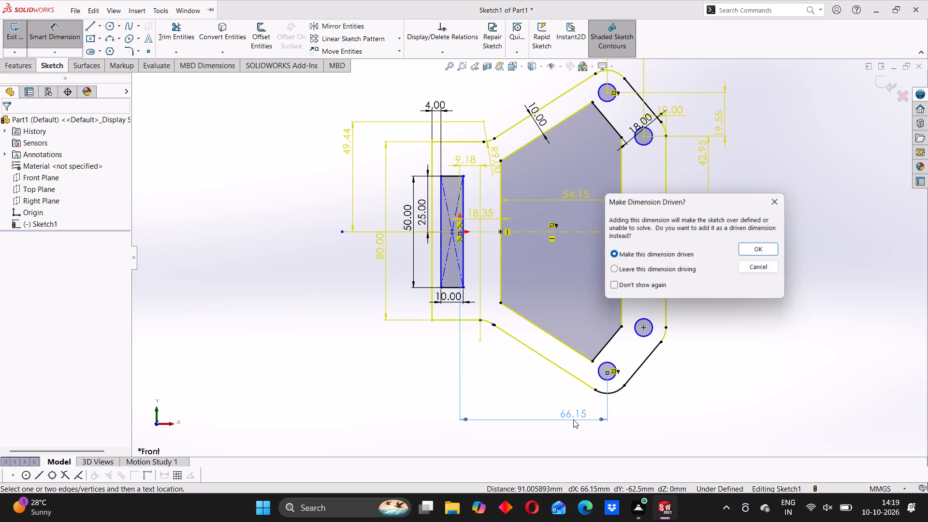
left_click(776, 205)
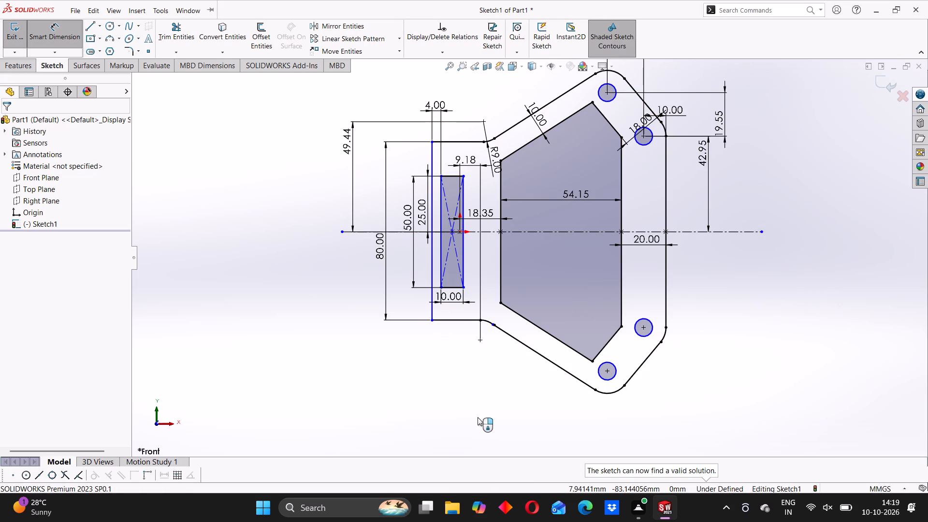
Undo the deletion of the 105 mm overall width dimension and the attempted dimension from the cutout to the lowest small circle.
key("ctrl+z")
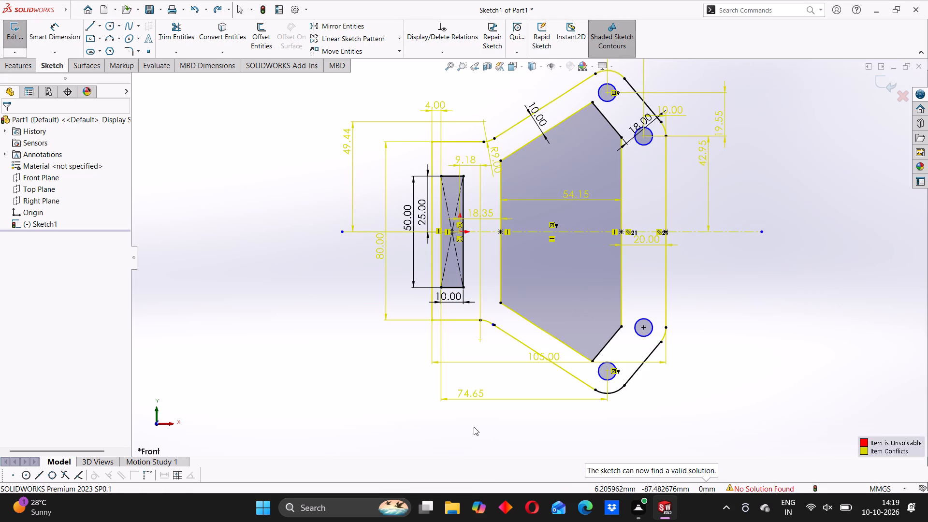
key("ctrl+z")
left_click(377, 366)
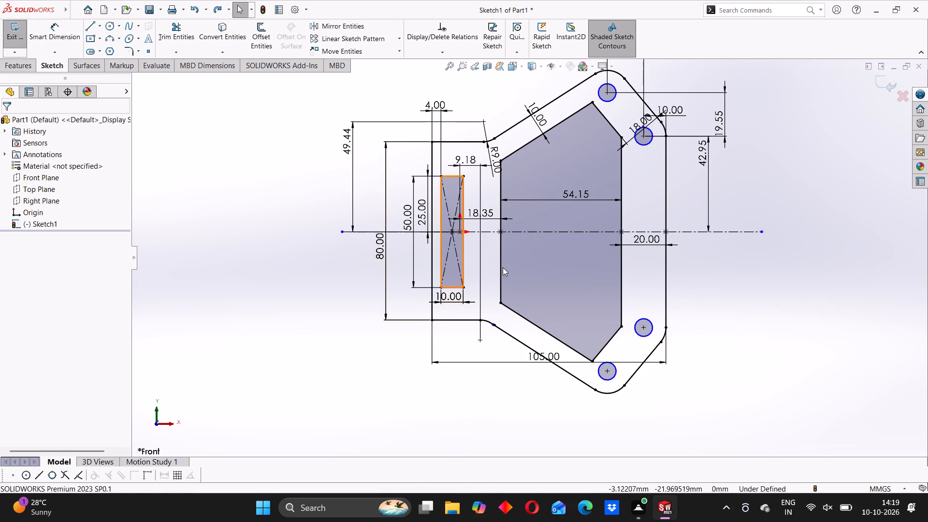
Reposition the 19.55 mm vertical dimension between the two upper small circles slightly further out from the handle.
scroll(571, 228, "up", 4)
scroll(571, 227, "down", 1)
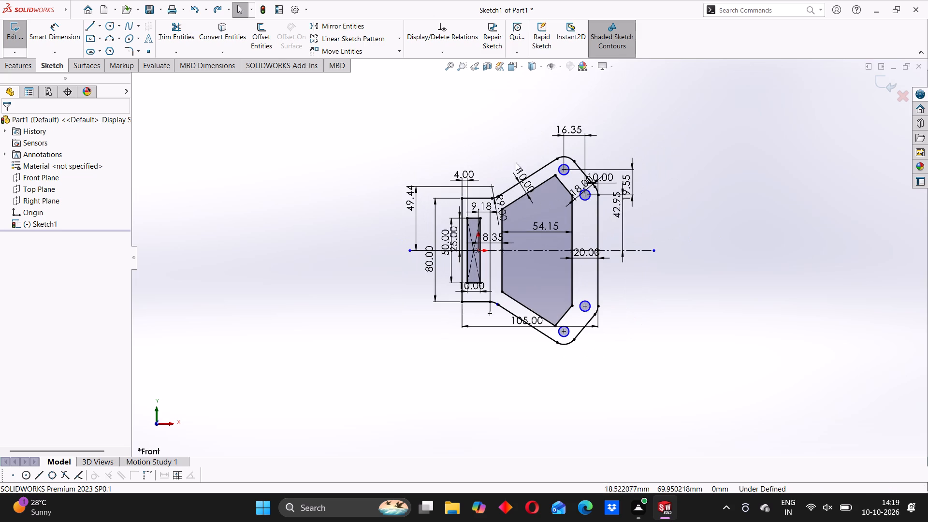
scroll(538, 170, "down", 2)
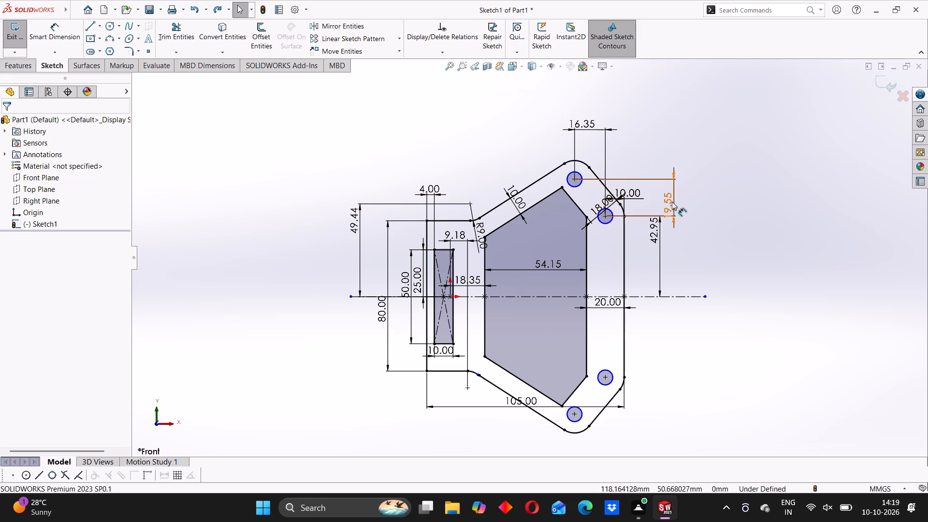
left_click_drag(672, 203, 674, 195)
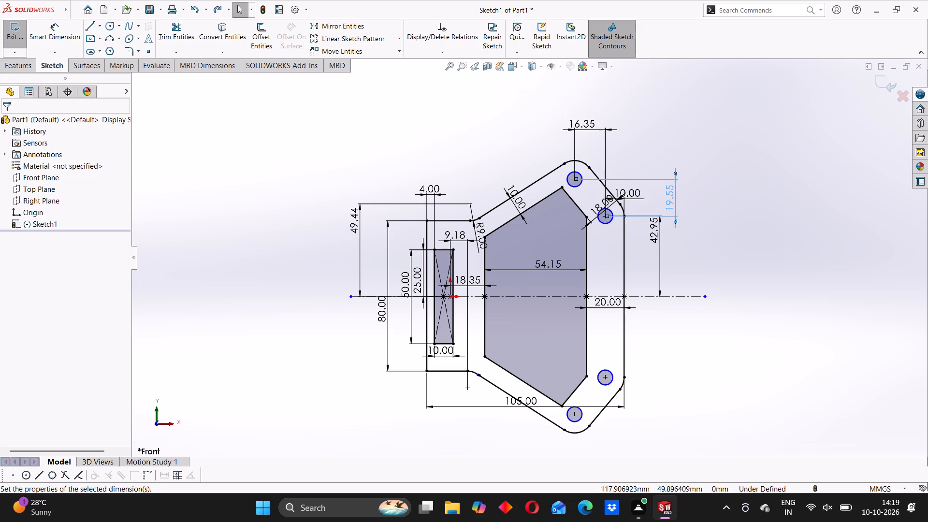
left_click(670, 142)
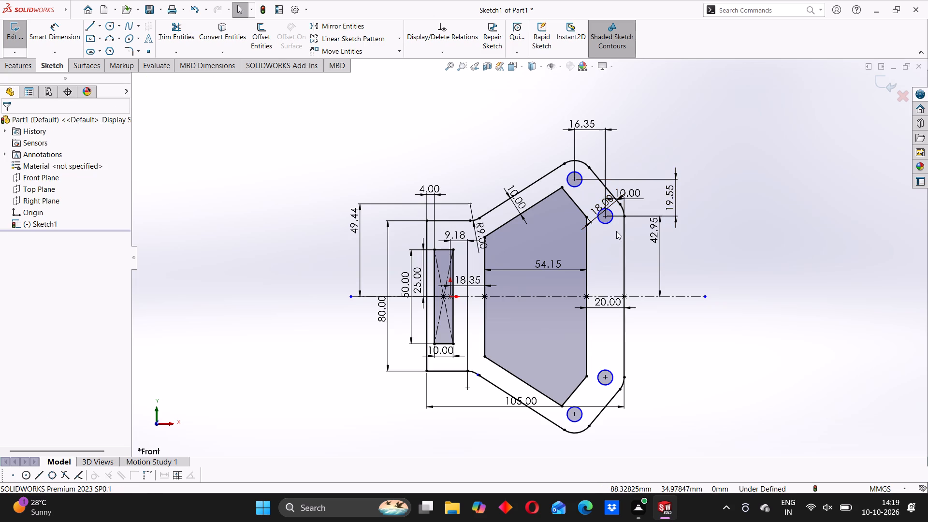
Dimension the handle's topmost small circle with a diameter of 8 mm.
scroll(590, 221, "down", 4)
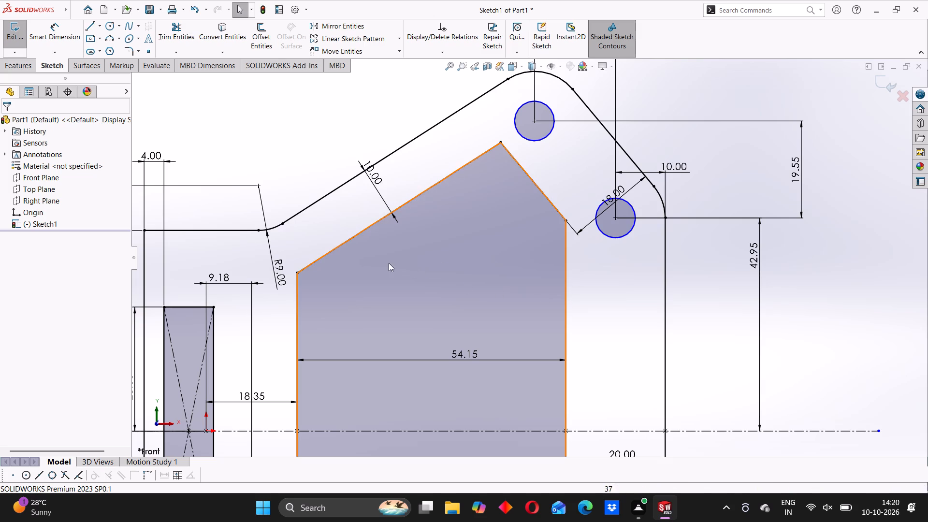
scroll(661, 216, "up", 3)
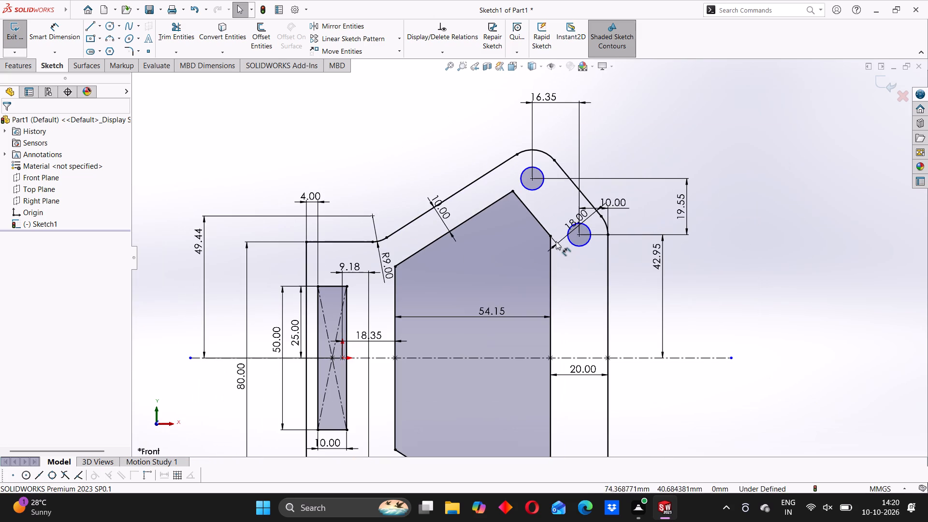
scroll(583, 246, "up", 1)
scroll(576, 254, "down", 3)
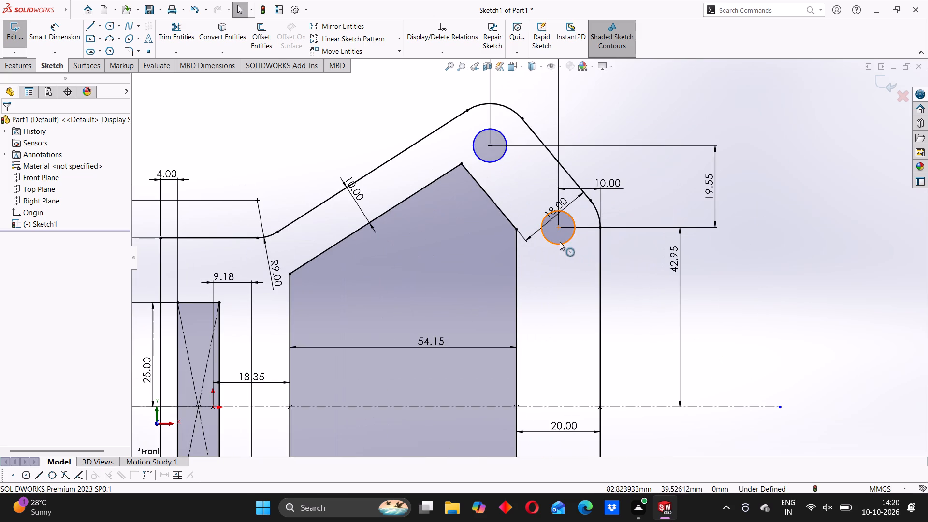
scroll(534, 176, "up", 2)
left_click(53, 41)
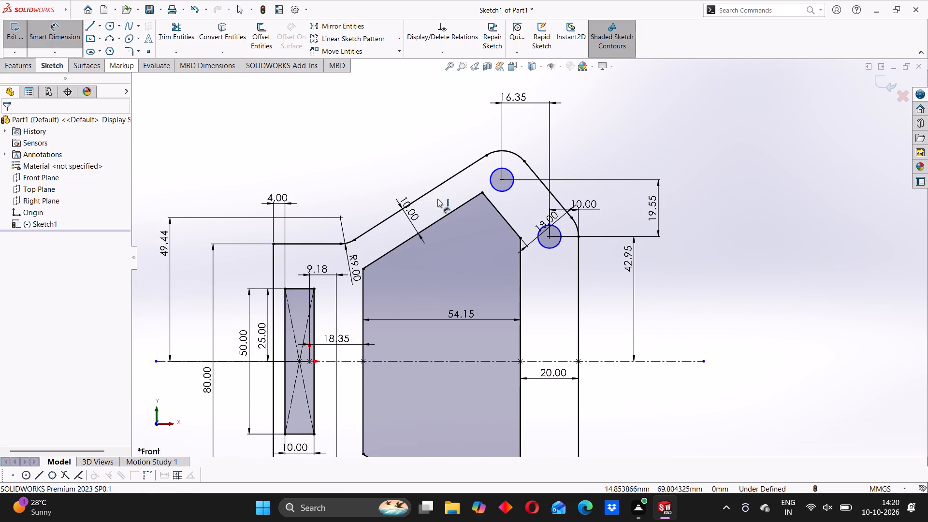
left_click(510, 186)
left_click(619, 158)
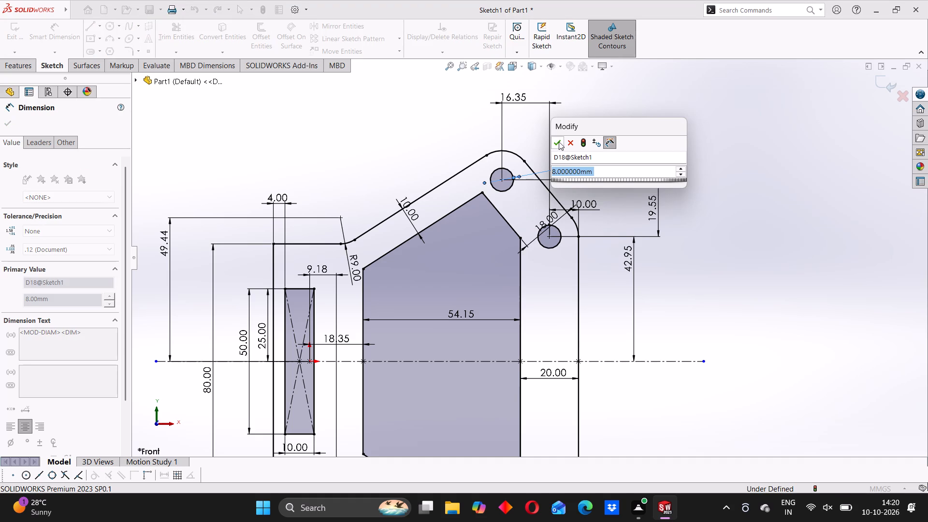
left_click(556, 139)
scroll(622, 293, "up", 6)
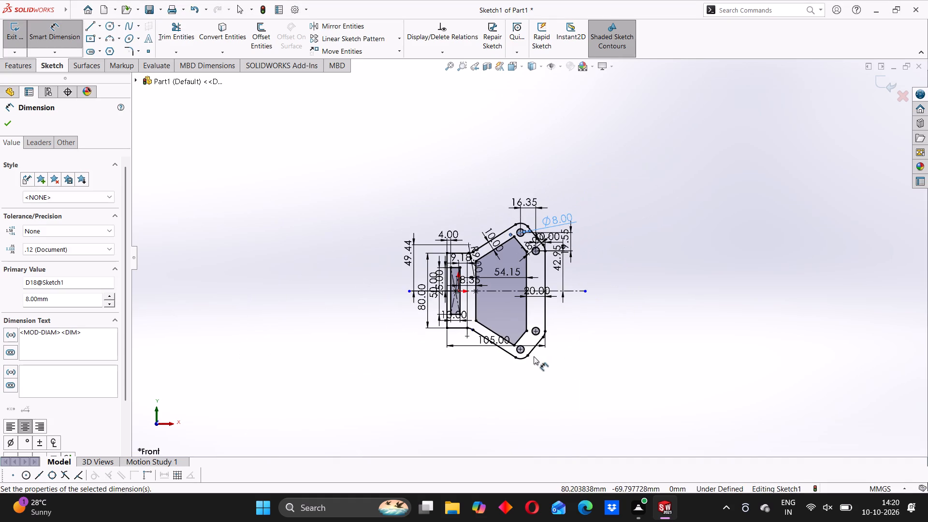
scroll(533, 355, "down", 2)
scroll(468, 339, "down", 2)
left_click(278, 244)
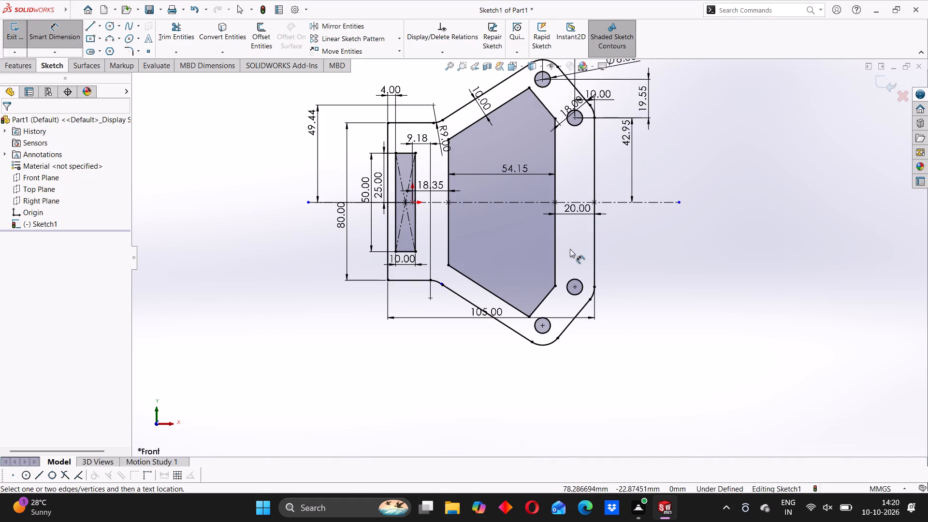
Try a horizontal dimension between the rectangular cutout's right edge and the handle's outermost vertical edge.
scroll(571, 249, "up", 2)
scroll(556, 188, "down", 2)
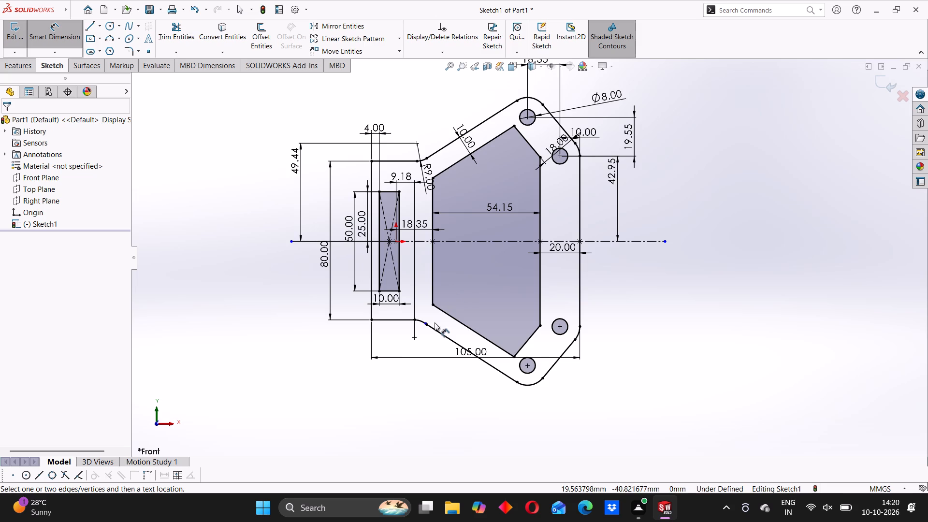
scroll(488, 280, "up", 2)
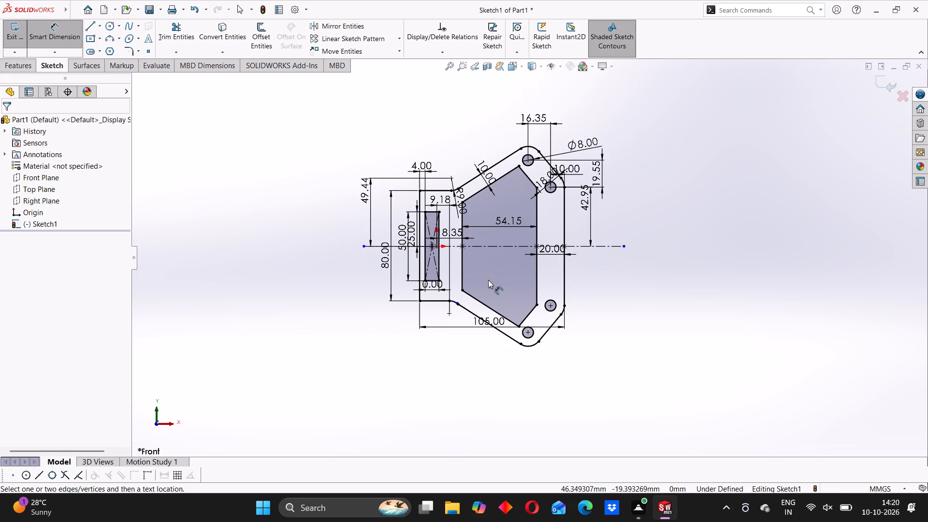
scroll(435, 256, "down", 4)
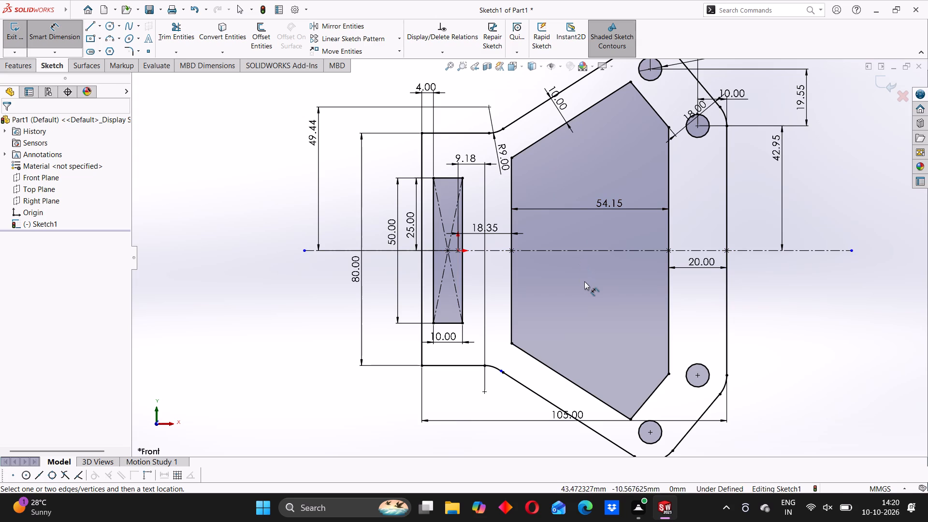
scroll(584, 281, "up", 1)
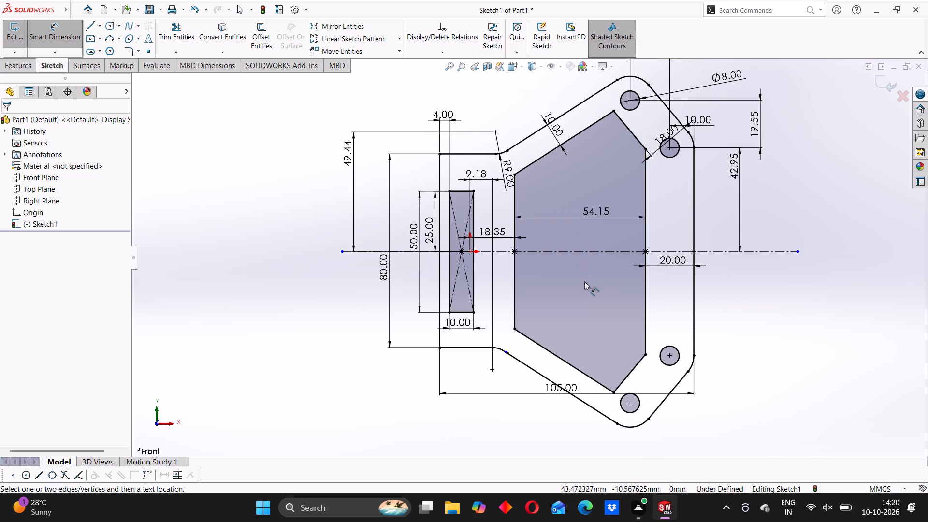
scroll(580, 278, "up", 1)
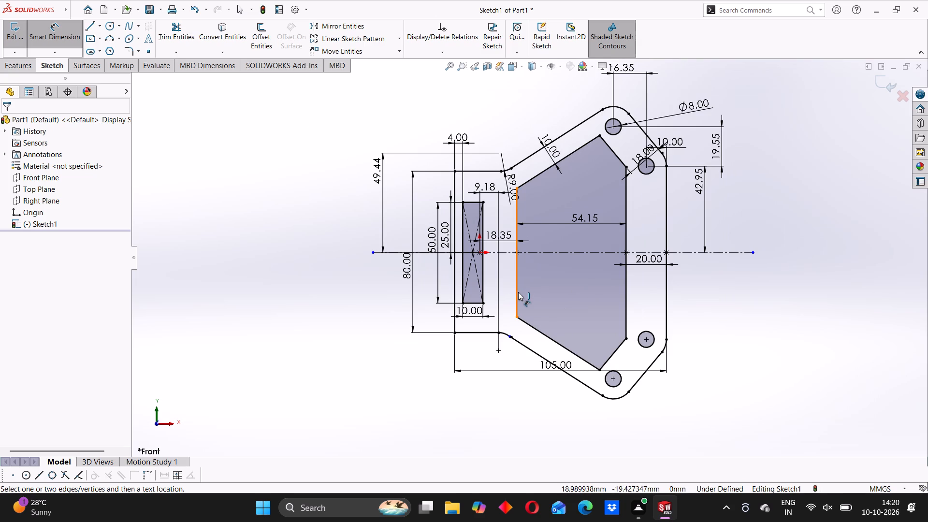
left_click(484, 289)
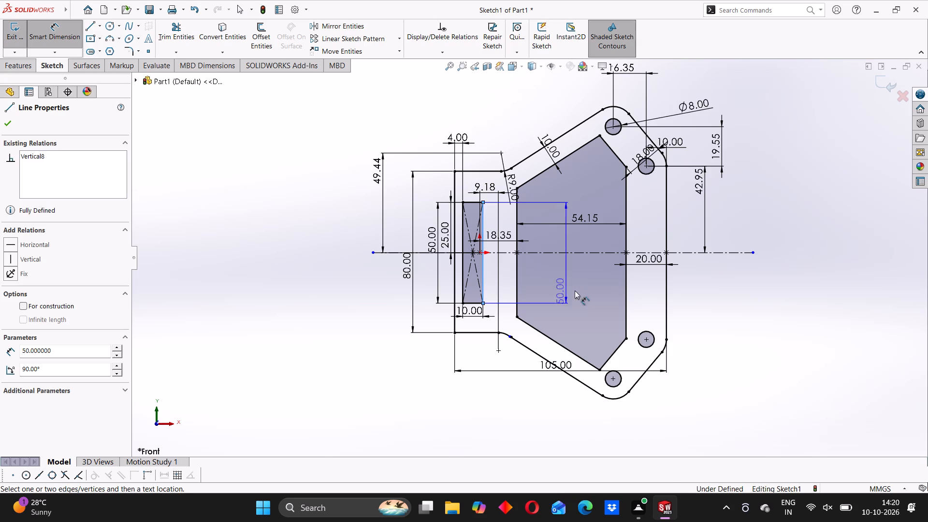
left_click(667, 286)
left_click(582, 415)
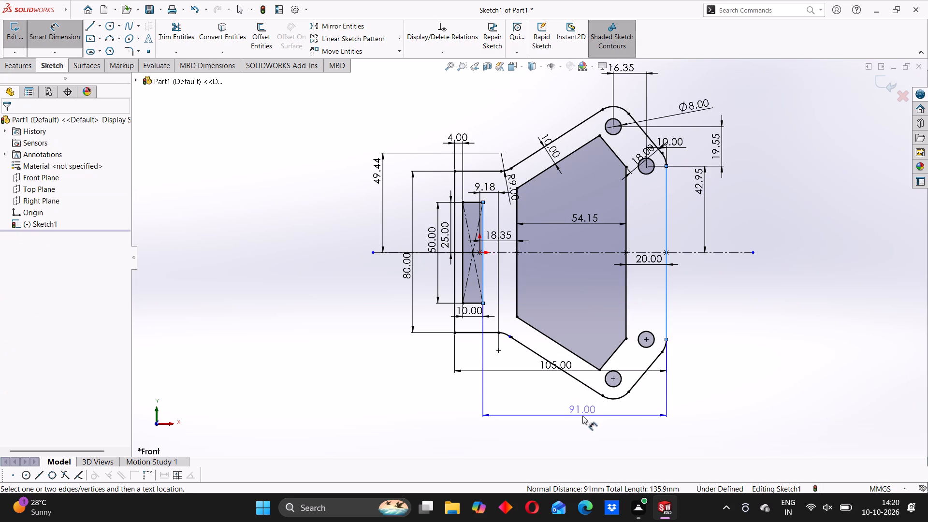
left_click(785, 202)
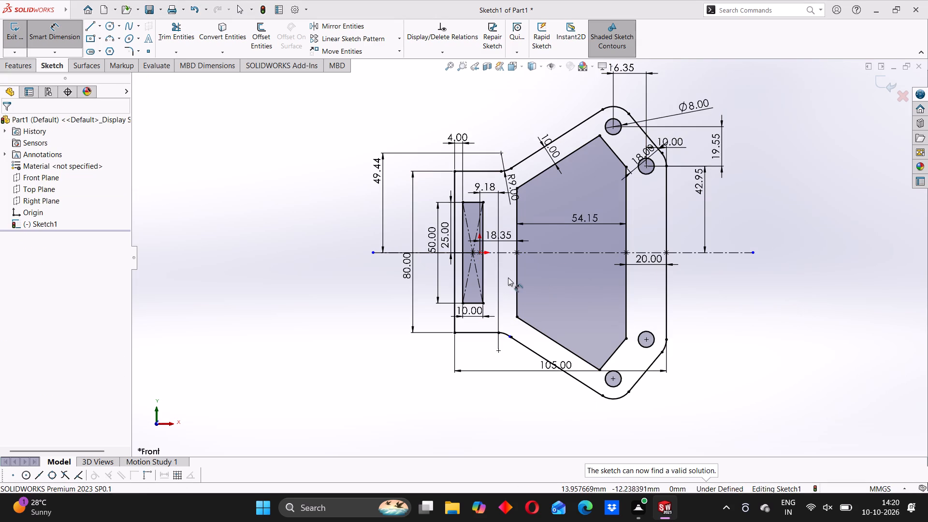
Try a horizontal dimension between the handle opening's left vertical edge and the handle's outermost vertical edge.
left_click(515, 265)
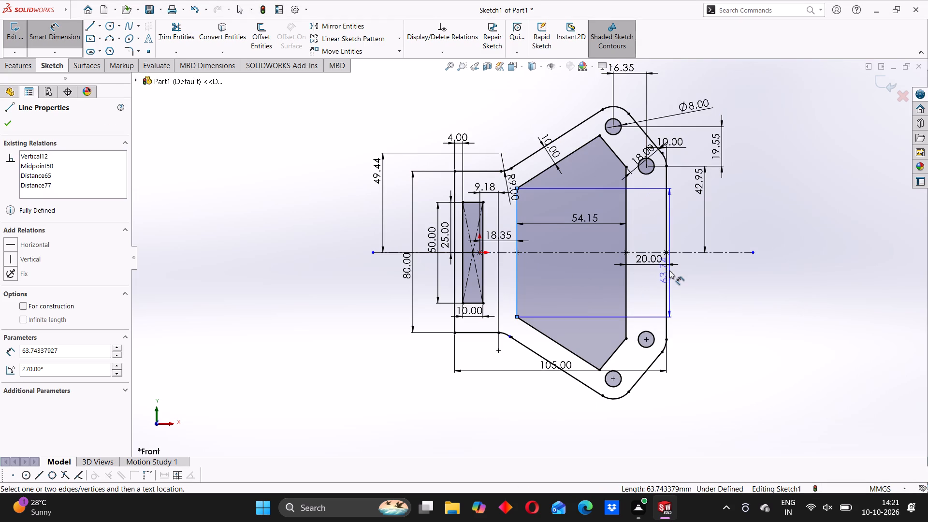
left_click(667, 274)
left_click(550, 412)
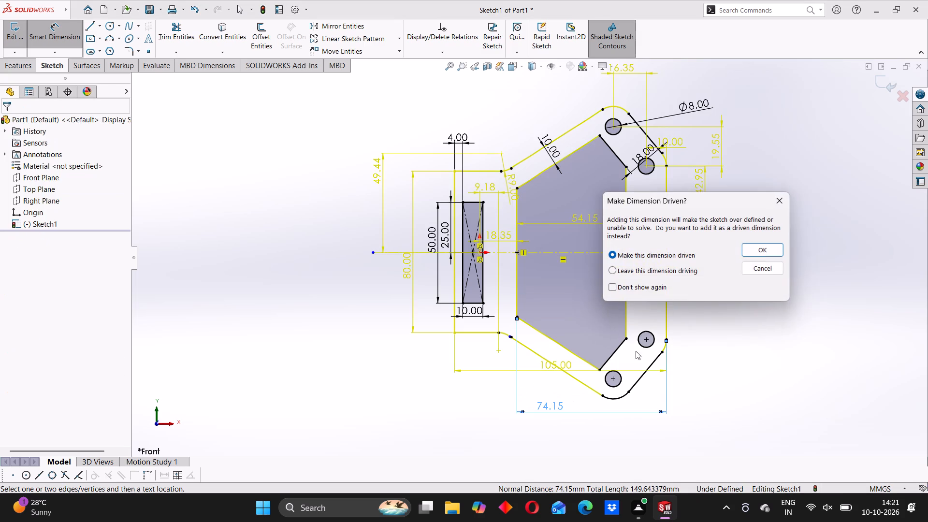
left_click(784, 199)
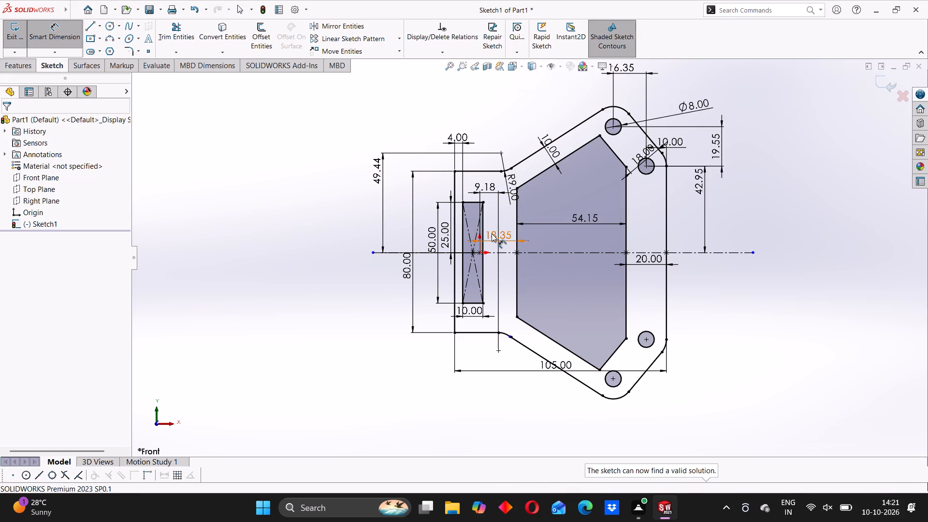
Delete the 18.35 mm dimension between the origin and the handle opening's left edge.
left_click(492, 233)
key("Delete")
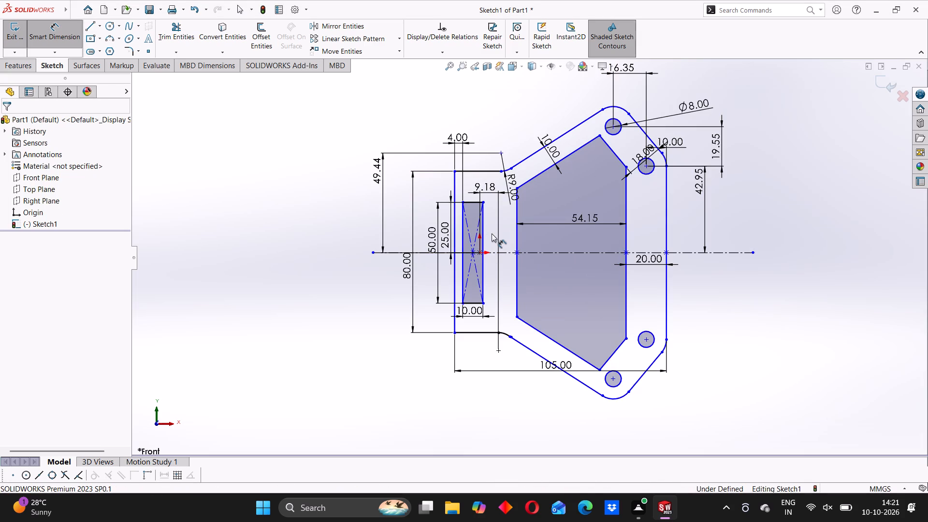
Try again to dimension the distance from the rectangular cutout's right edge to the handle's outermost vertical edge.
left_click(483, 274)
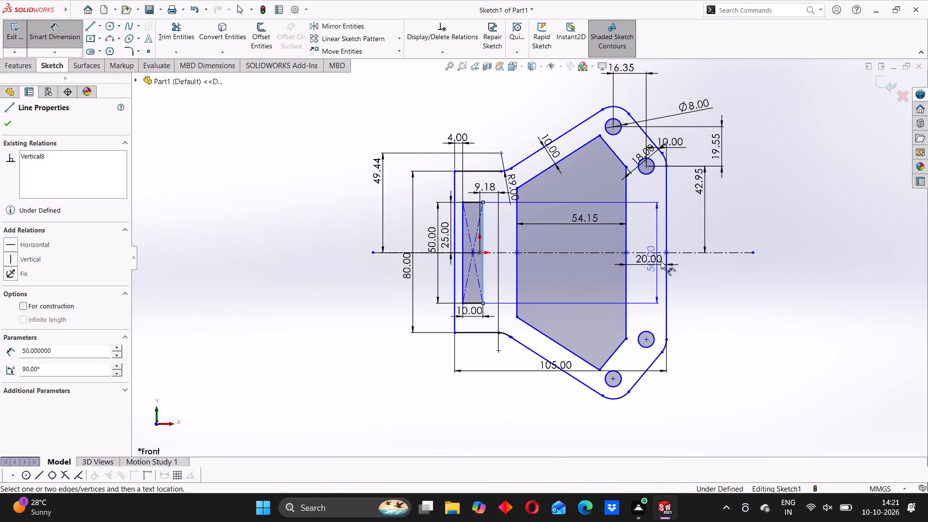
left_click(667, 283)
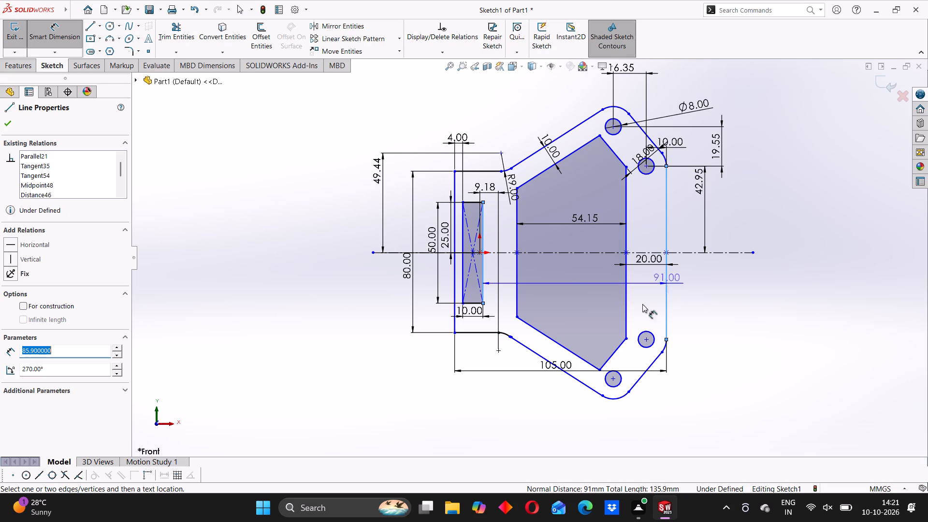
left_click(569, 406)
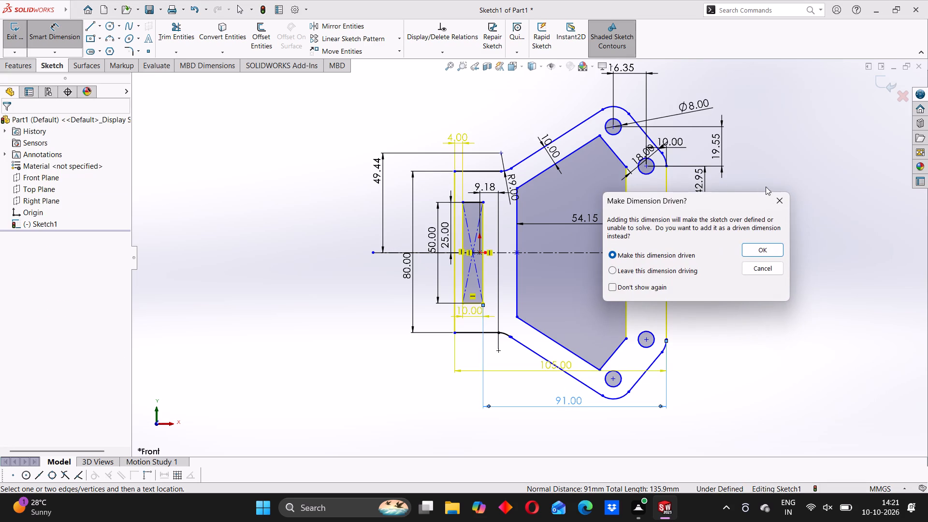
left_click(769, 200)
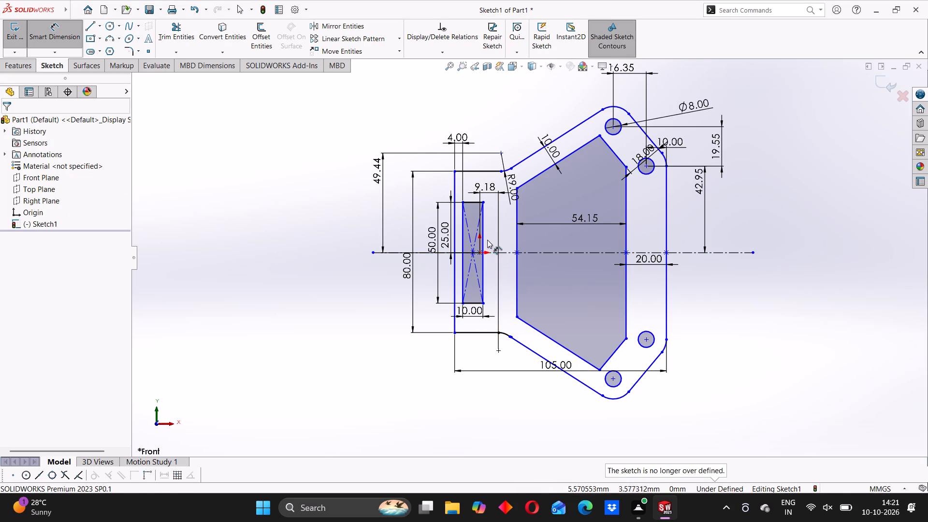
Delete the 9.18 mm horizontal dimension between the origin and the lower fillet's centre point.
left_click(485, 186)
key("Delete")
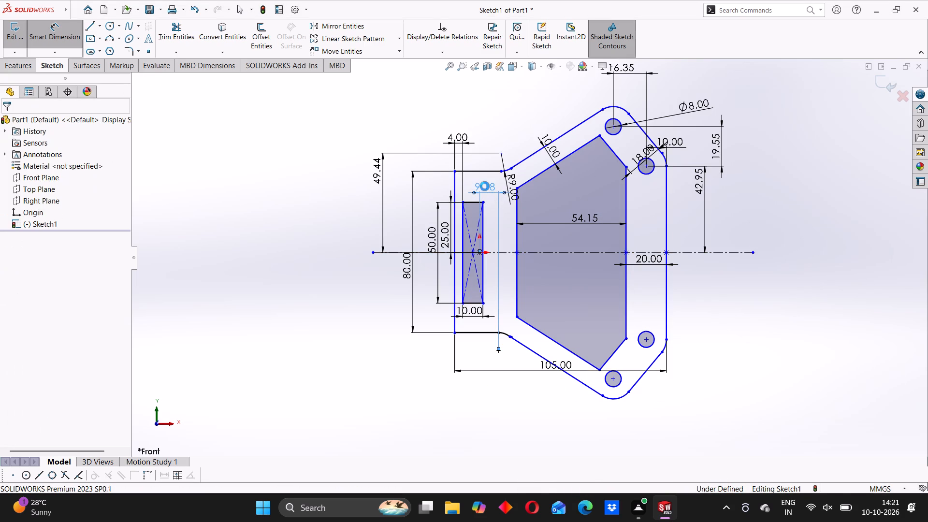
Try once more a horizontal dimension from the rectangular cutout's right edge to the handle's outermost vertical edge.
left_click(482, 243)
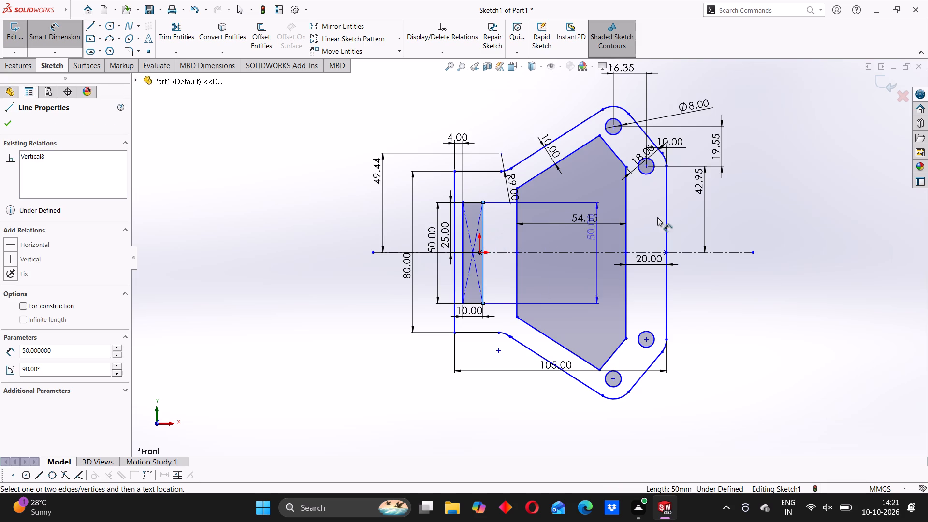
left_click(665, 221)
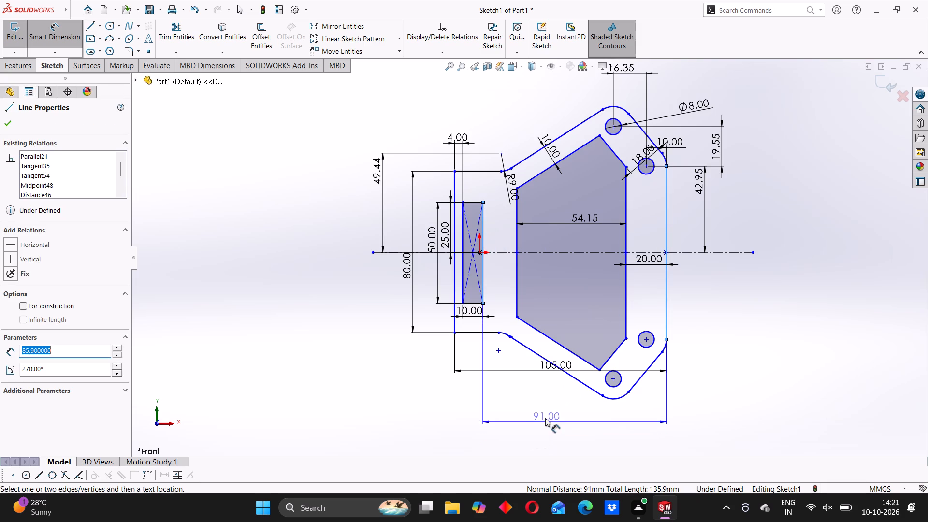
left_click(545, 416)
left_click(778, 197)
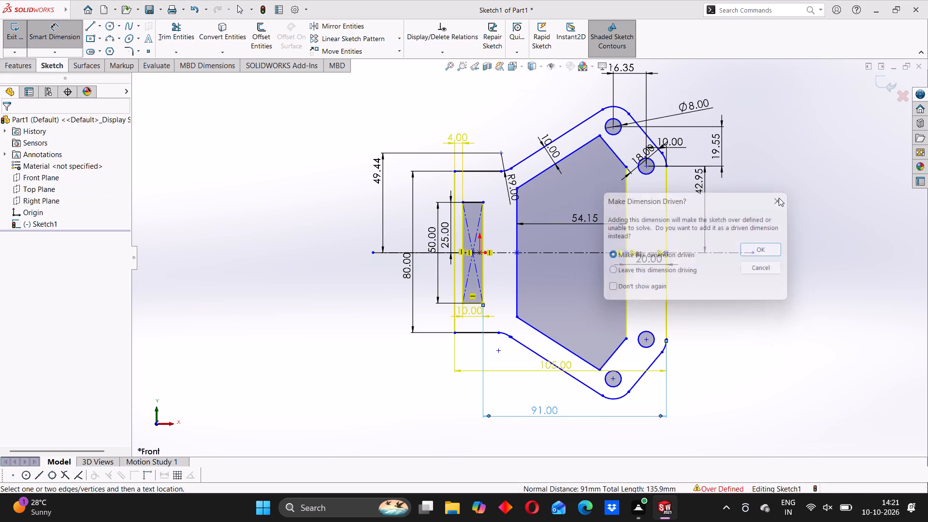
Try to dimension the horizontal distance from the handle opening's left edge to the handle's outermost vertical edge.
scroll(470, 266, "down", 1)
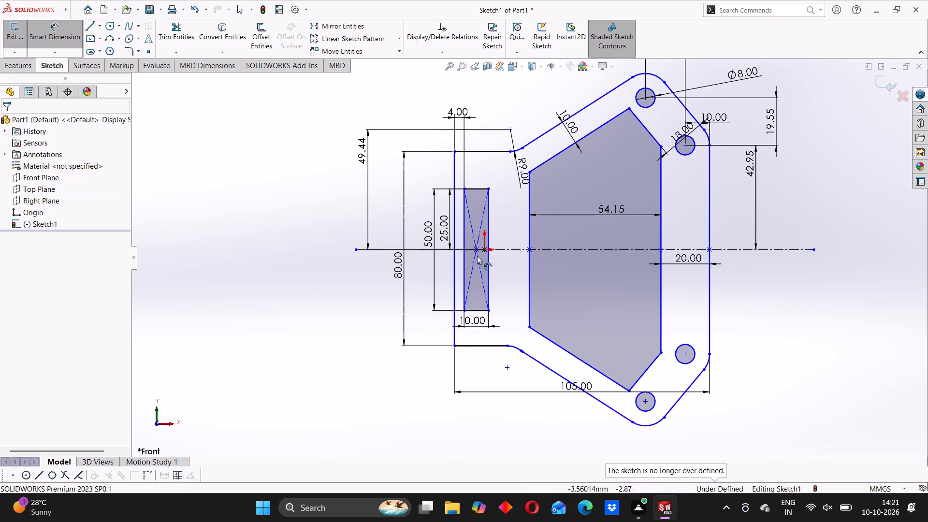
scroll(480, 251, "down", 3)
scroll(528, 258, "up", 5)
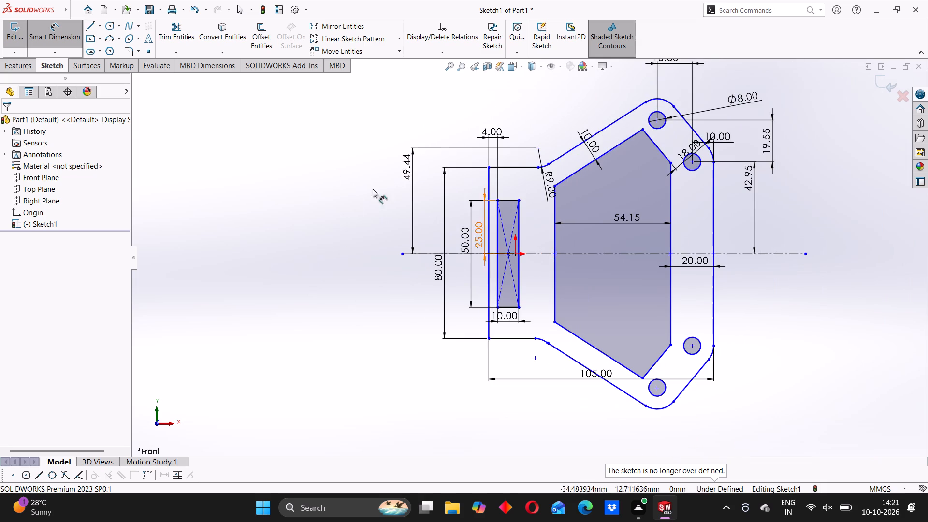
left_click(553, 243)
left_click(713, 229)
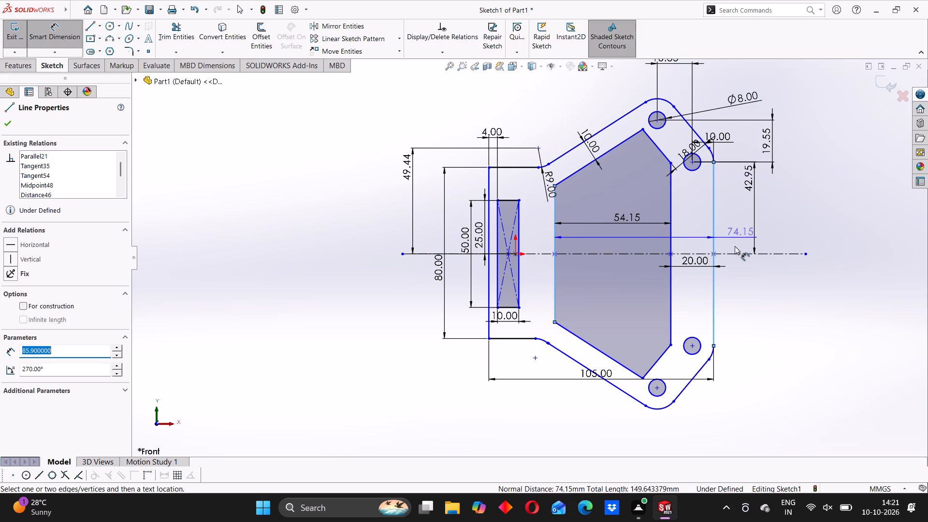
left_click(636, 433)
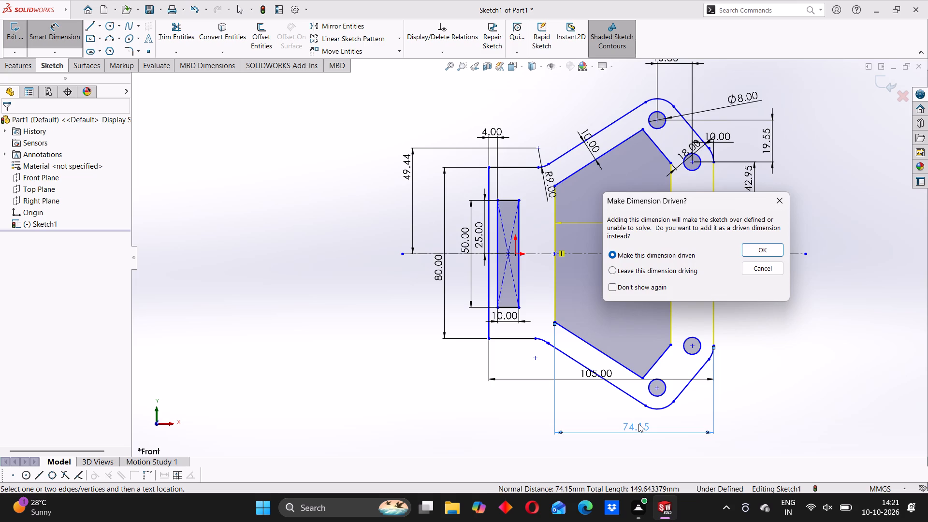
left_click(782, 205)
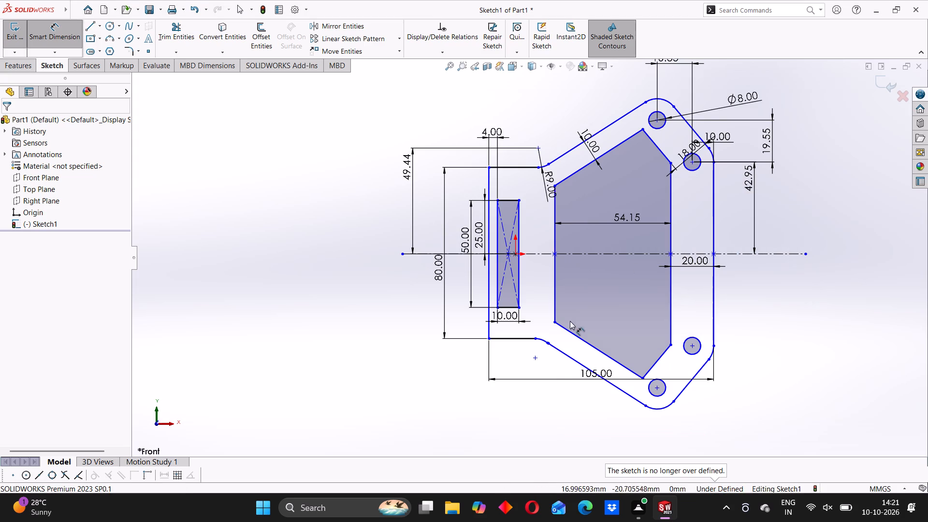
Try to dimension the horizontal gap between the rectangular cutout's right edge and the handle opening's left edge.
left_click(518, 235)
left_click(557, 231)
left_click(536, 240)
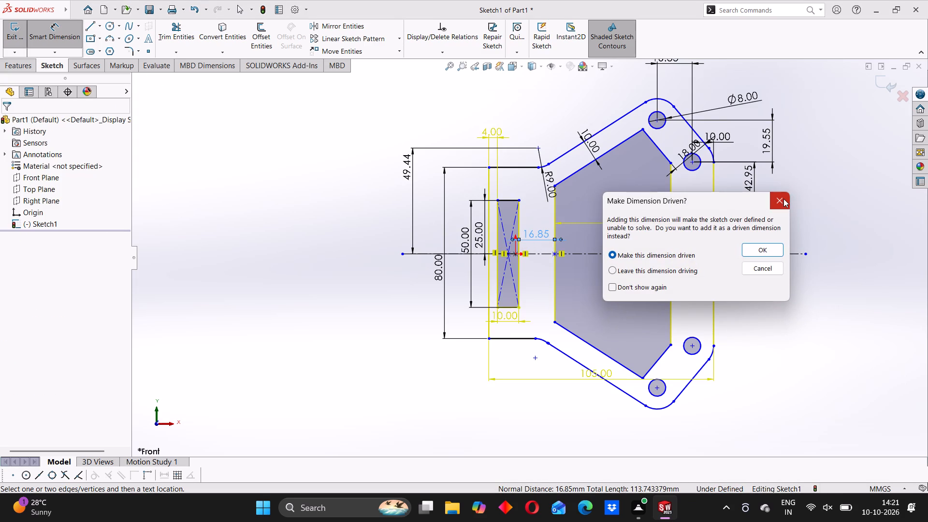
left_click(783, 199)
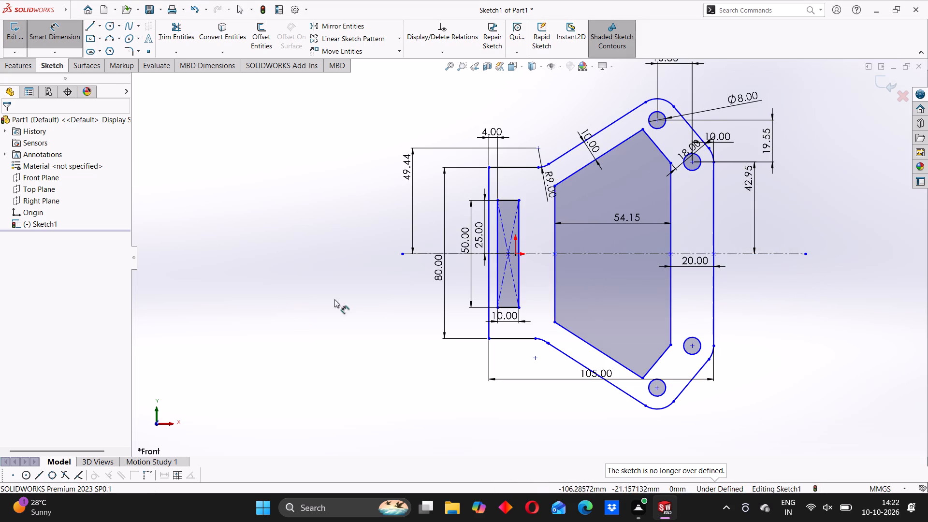
Dimension the horizontal distance from the rectangular cutout's right edge to the lower fillet's centre point as 85-74.15, giving 10.85 mm.
left_click(520, 218)
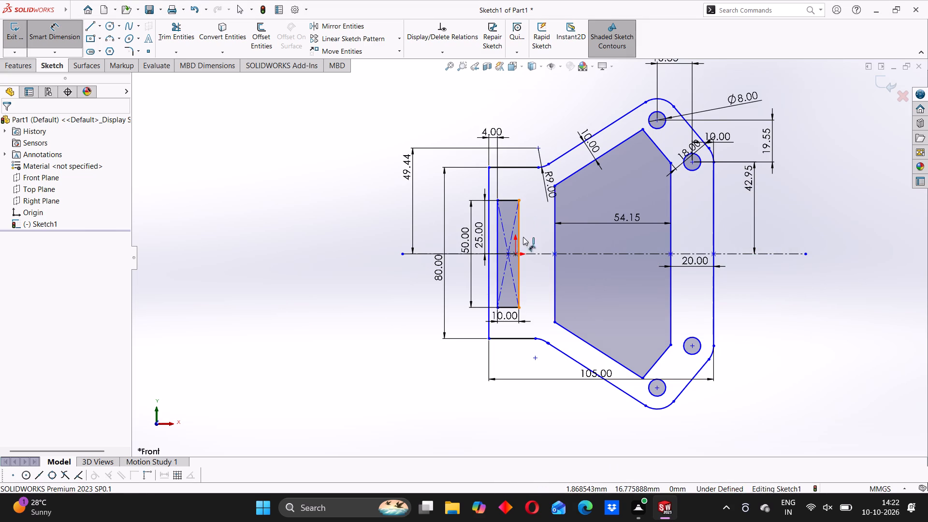
left_click(537, 357)
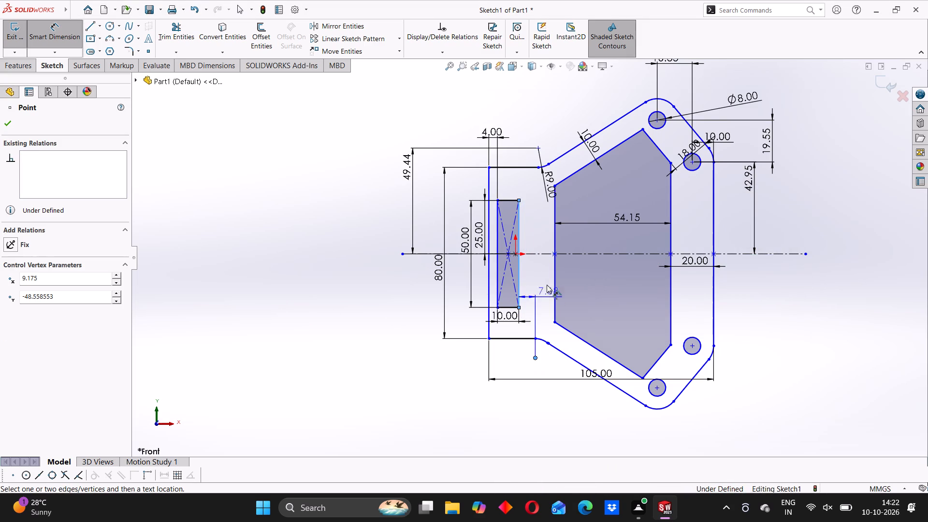
left_click(542, 227)
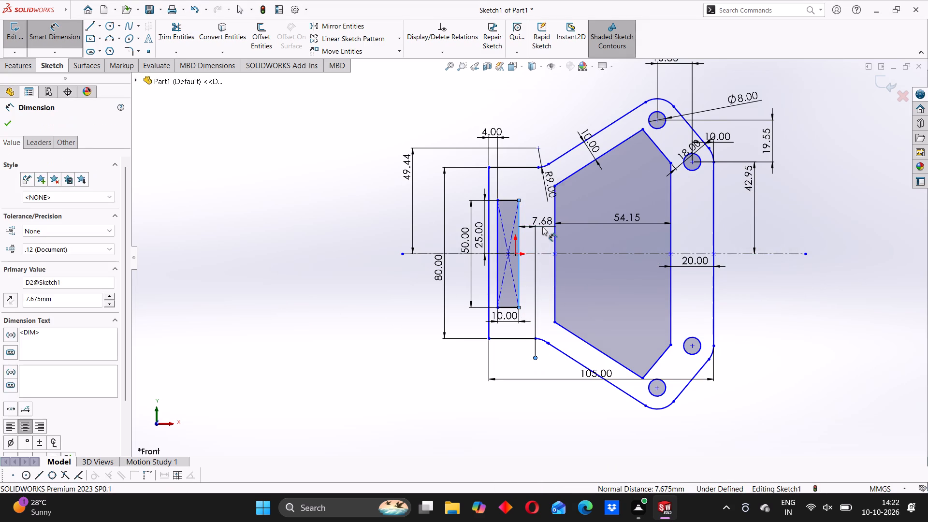
type("74")
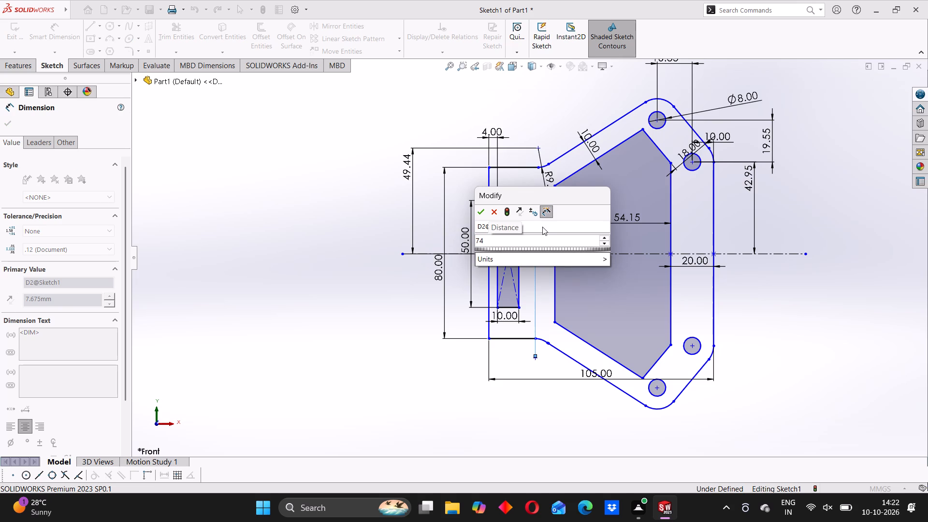
key("BackSpace")
key("BackSpace")
key("BackSpace")
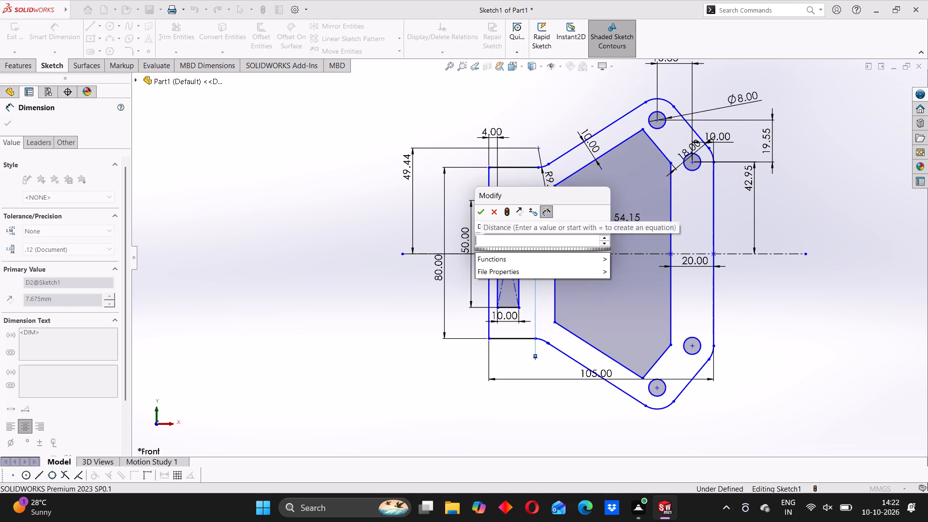
type("80")
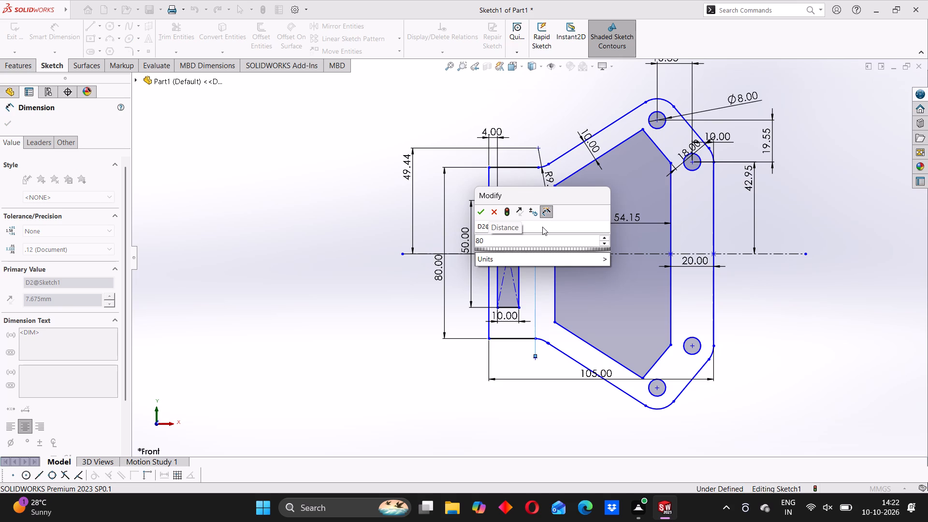
key("BackSpace")
key("5")
key("minus")
type("74.15")
key("Return")
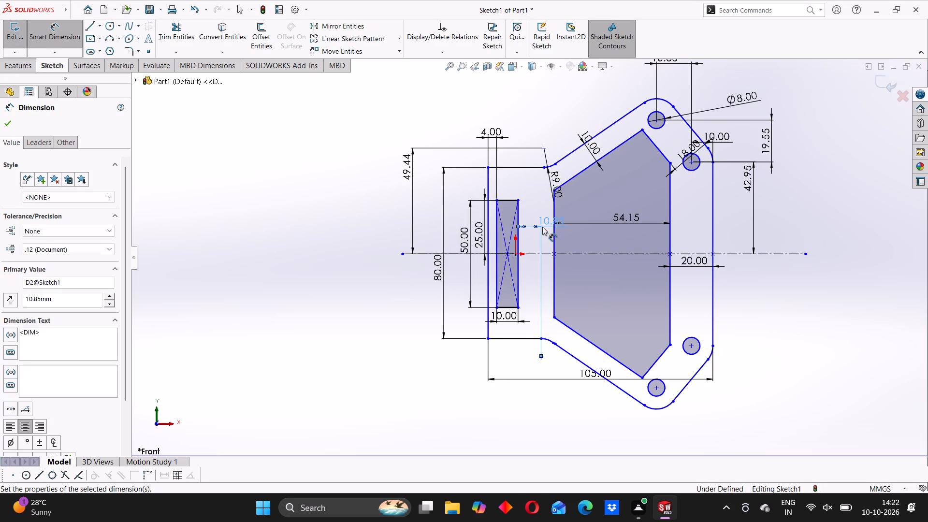
left_click(355, 222)
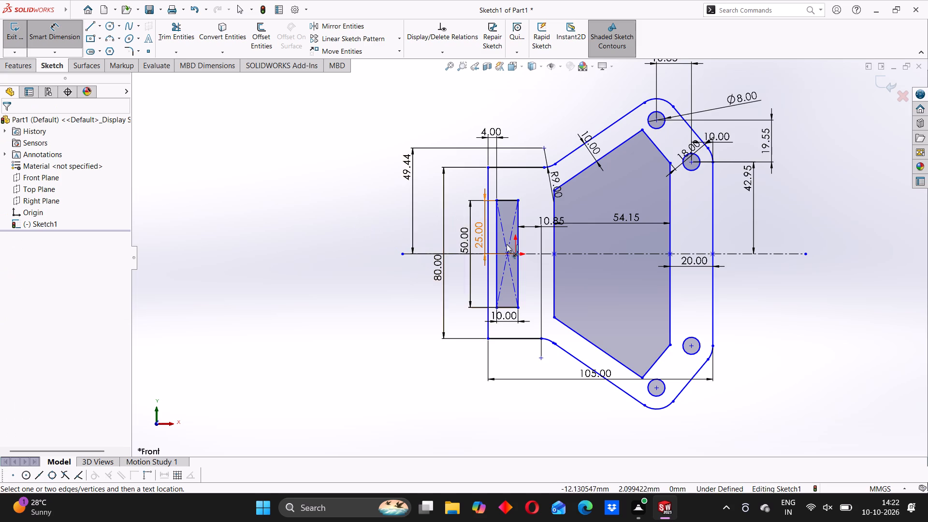
Add a horizontal dimension of about 12 mm between the origin and the lower fillet's centre point.
scroll(528, 235, "down", 2)
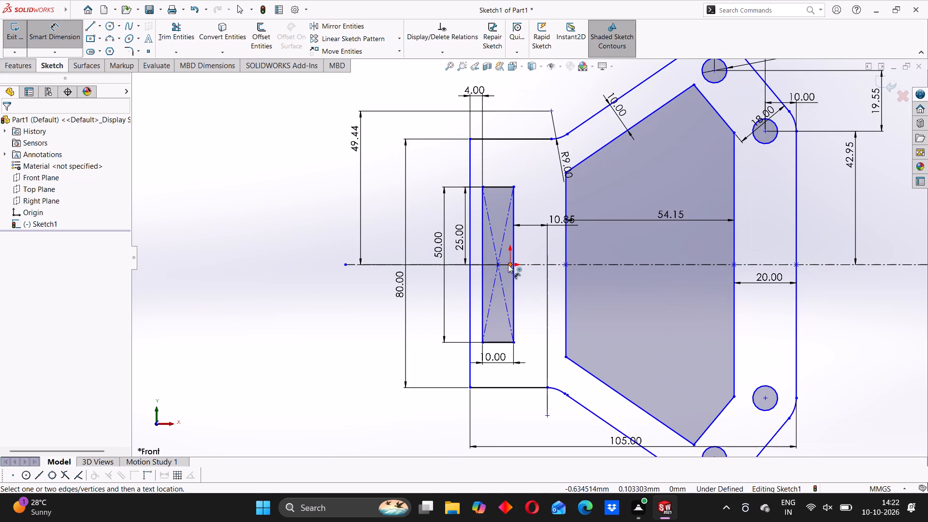
left_click(508, 264)
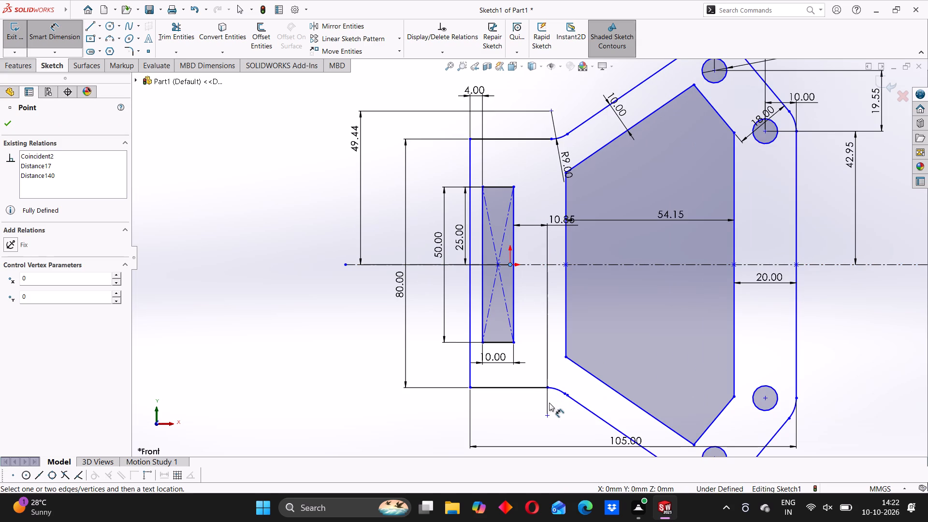
left_click(549, 413)
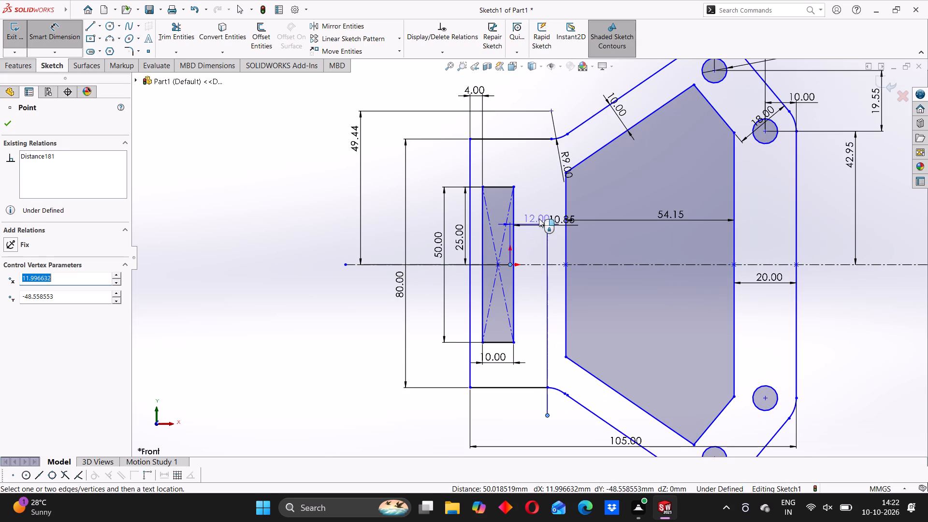
left_click(520, 161)
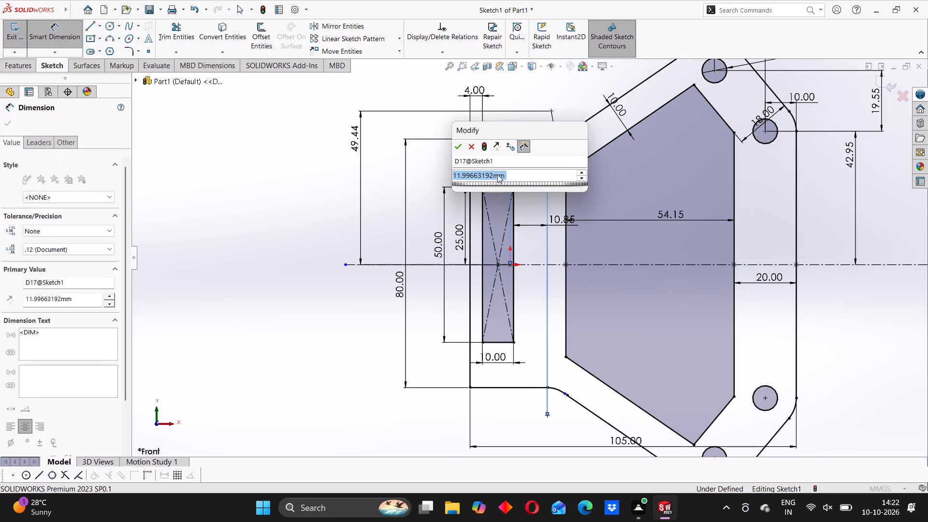
left_click(456, 146)
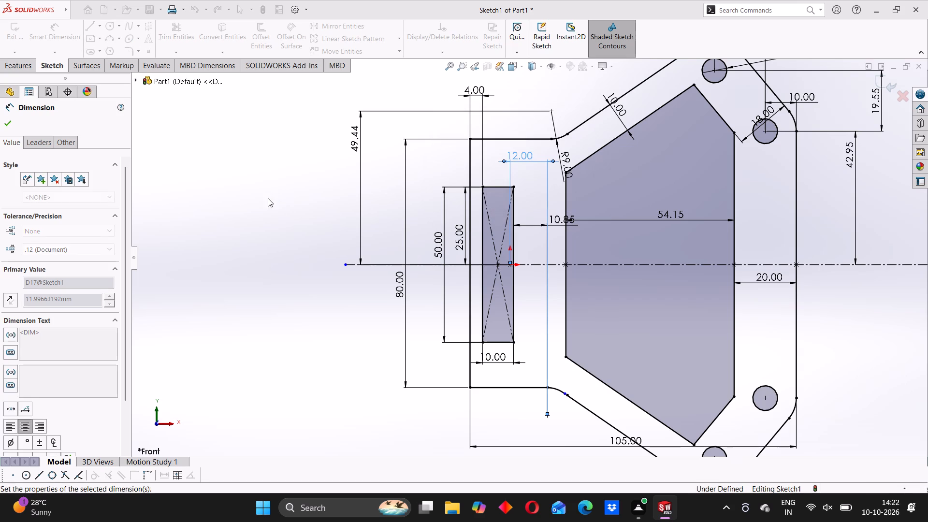
left_click(268, 198)
Extend the outer profile's lower sloped line to meet the lower fillet arc, closing the gap between them.
scroll(522, 290, "up", 2)
scroll(545, 342, "down", 1)
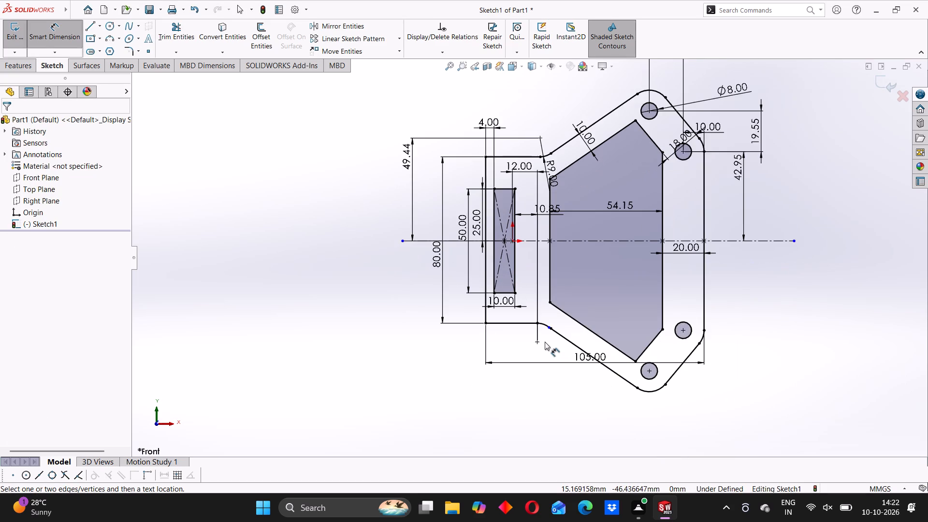
scroll(550, 328, "down", 9)
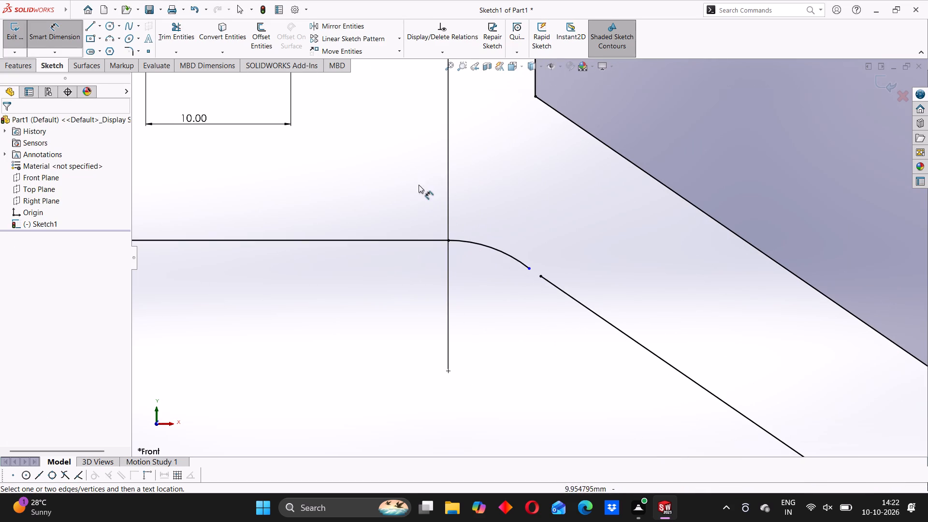
left_click(175, 53)
left_click(184, 74)
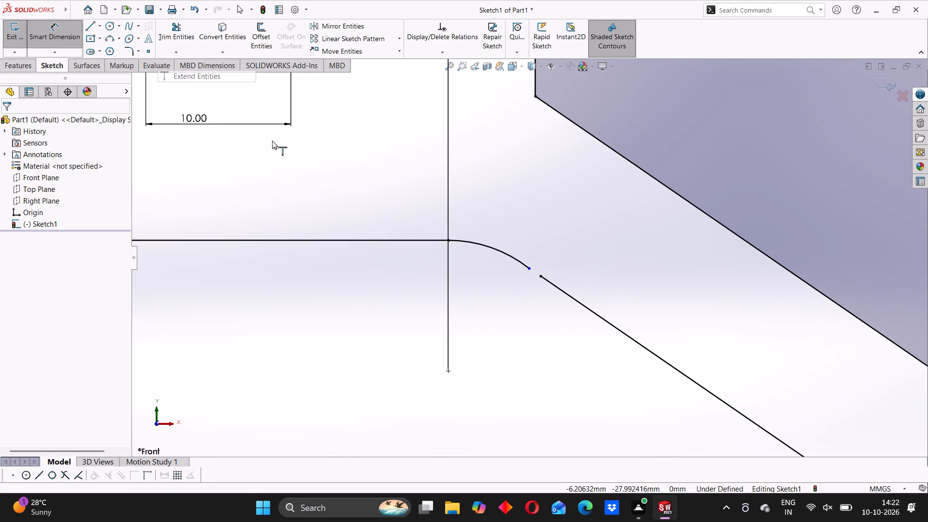
left_click(516, 261)
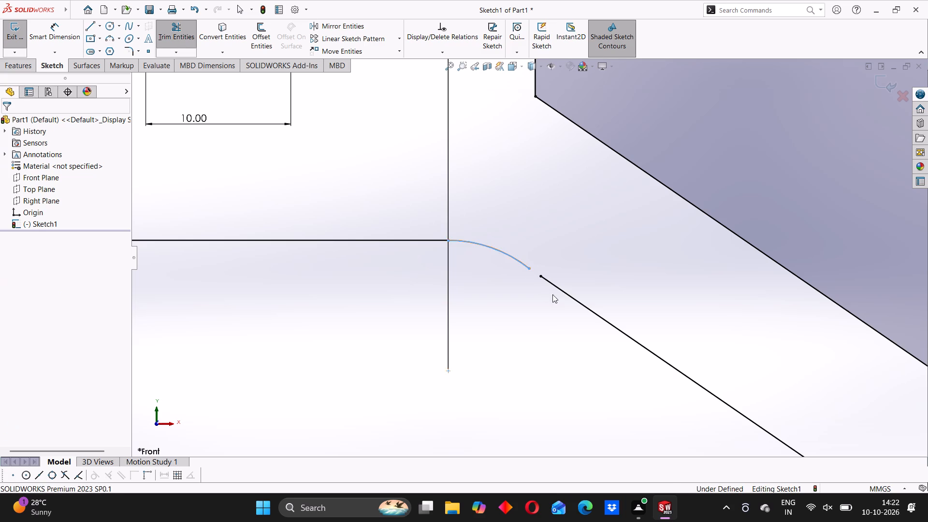
left_click(554, 202)
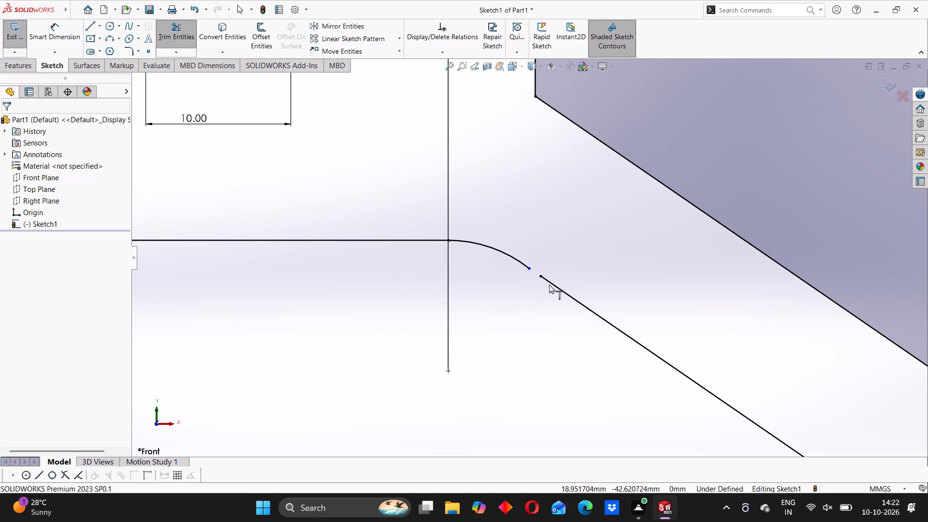
left_click(552, 282)
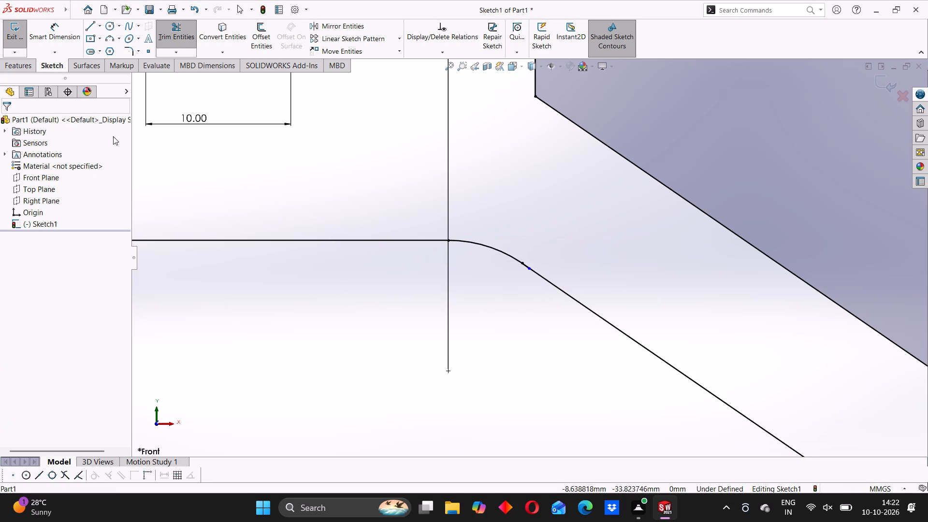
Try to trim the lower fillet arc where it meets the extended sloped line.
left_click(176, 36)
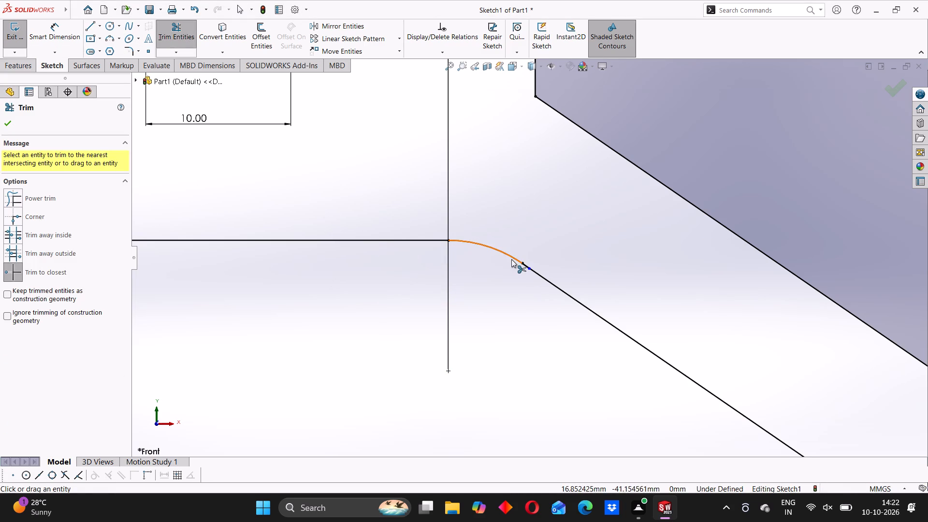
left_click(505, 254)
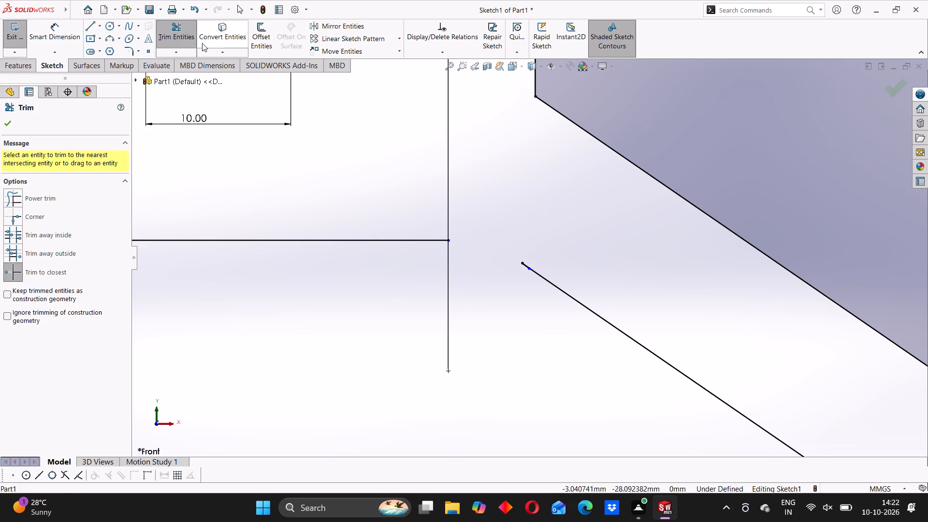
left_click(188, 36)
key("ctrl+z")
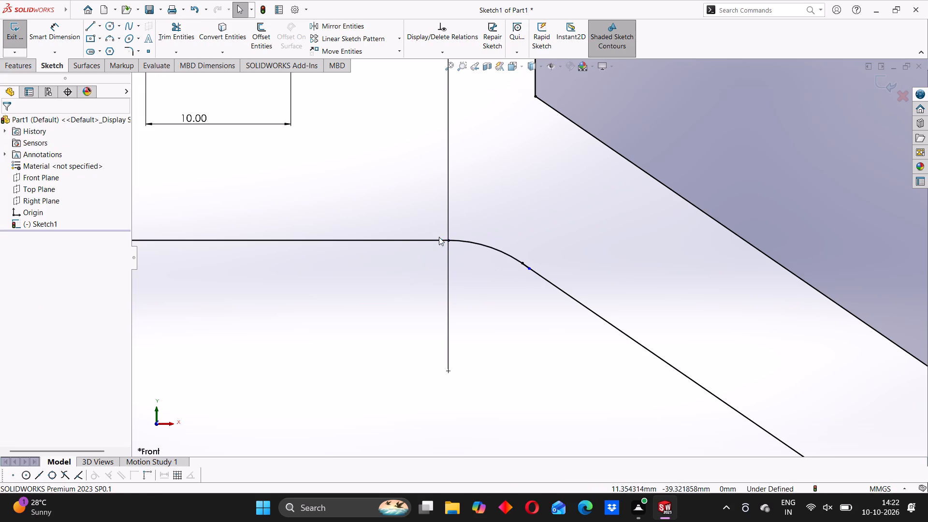
Apply a tangent relation between the lower fillet arc and the adjoining sloped line.
left_click(496, 286)
left_click(535, 273, "ctrl")
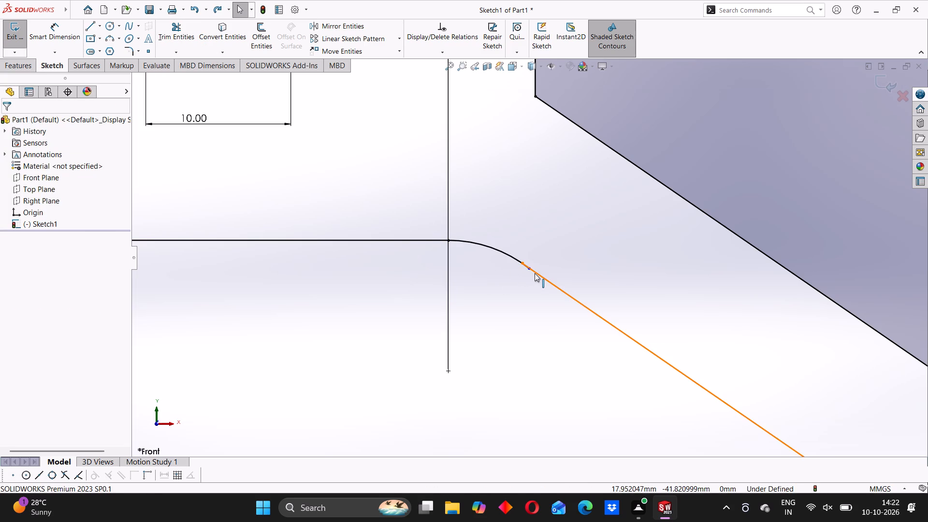
left_click(506, 256, "ctrl")
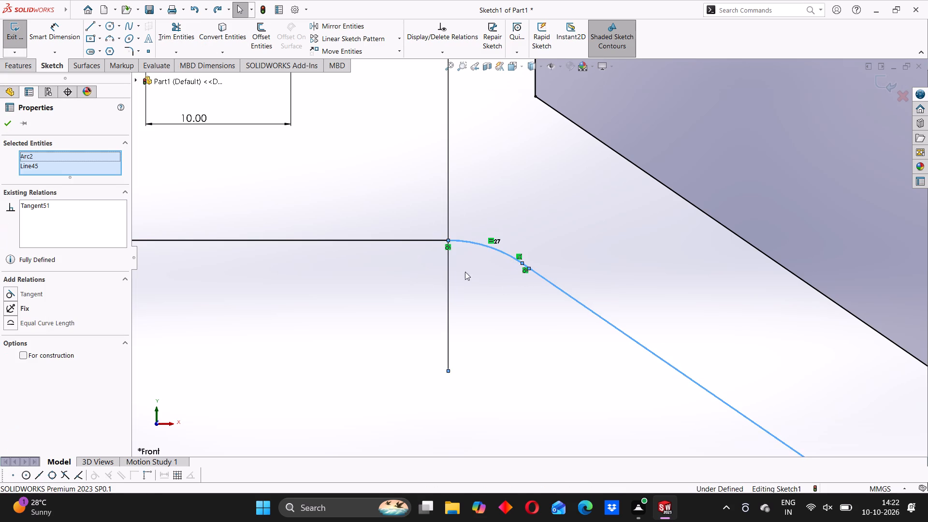
left_click(15, 294)
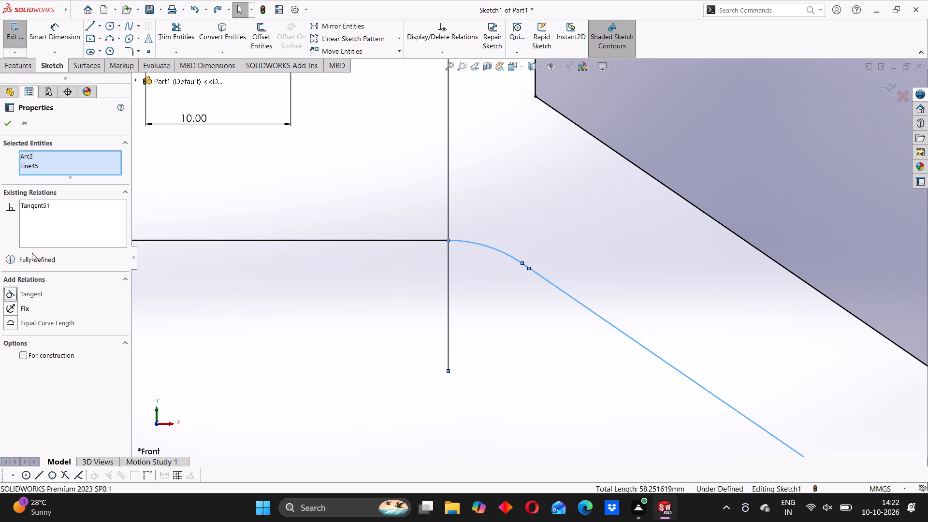
left_click(2, 126)
Trim the short leftover segment beside the lower fillet arc's junction with the sloped line so the outer profile closes.
scroll(480, 289, "up", 3)
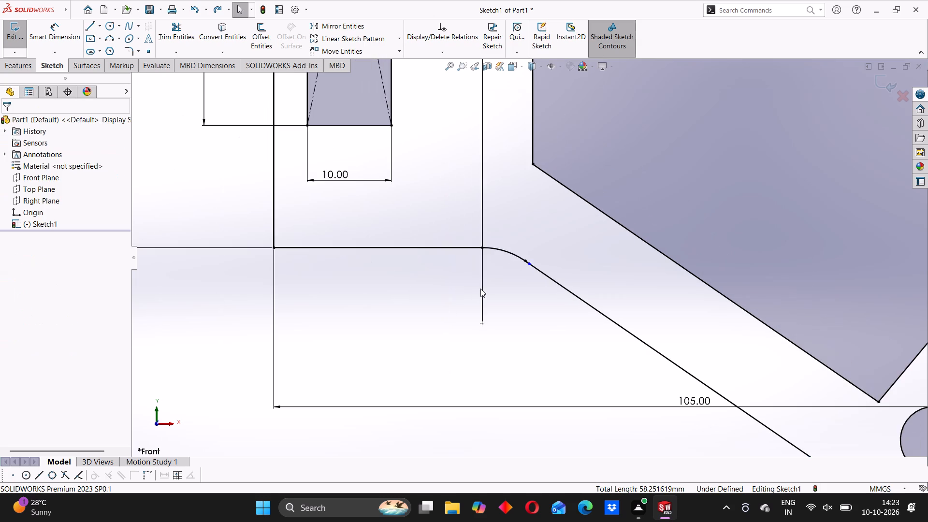
scroll(512, 265, "down", 10)
scroll(677, 225, "down", 4)
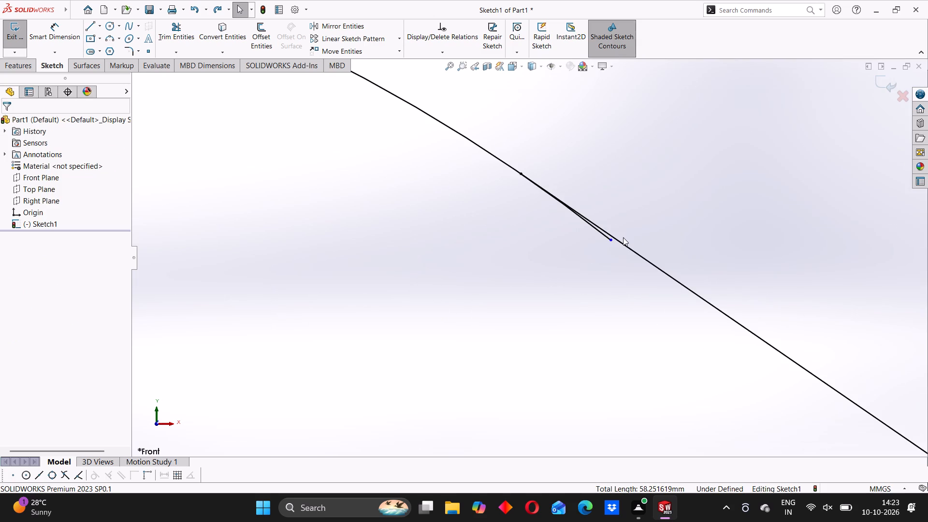
scroll(623, 237, "down", 3)
left_click(181, 31)
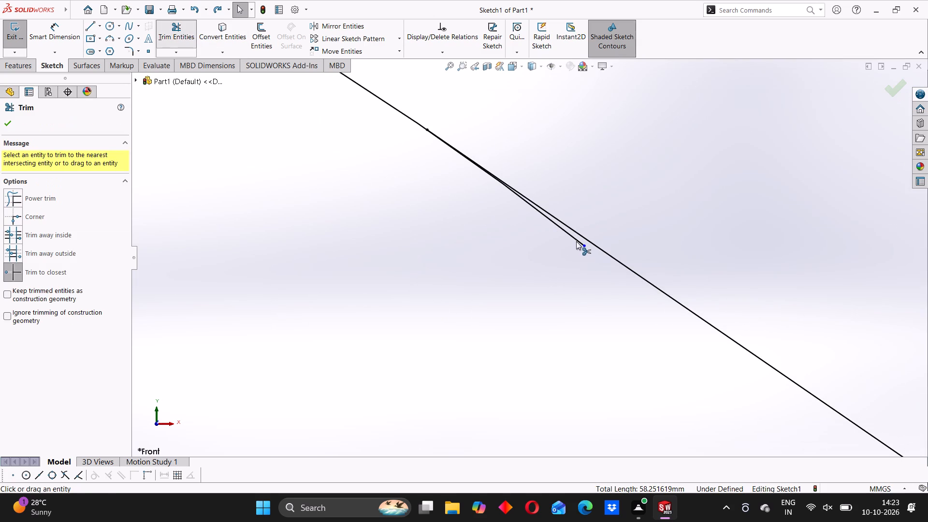
left_click(576, 241)
scroll(499, 263, "up", 15)
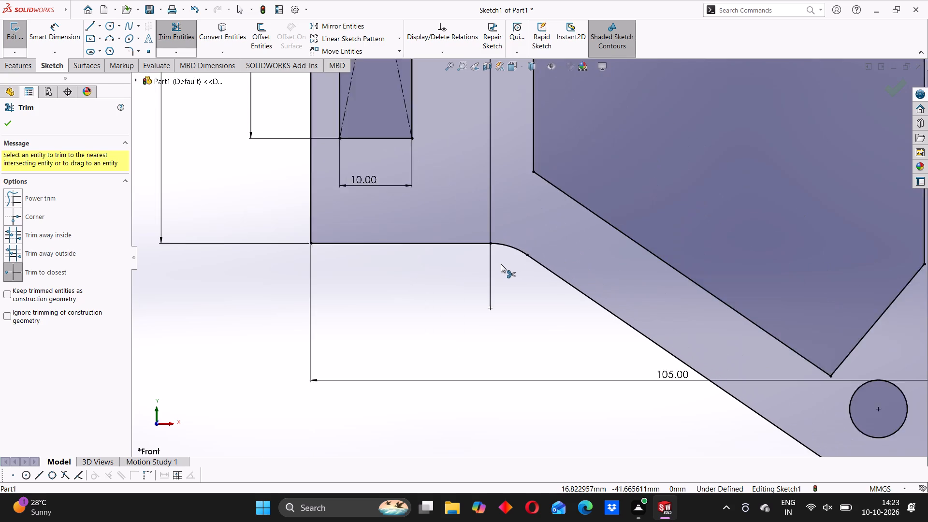
scroll(501, 264, "up", 8)
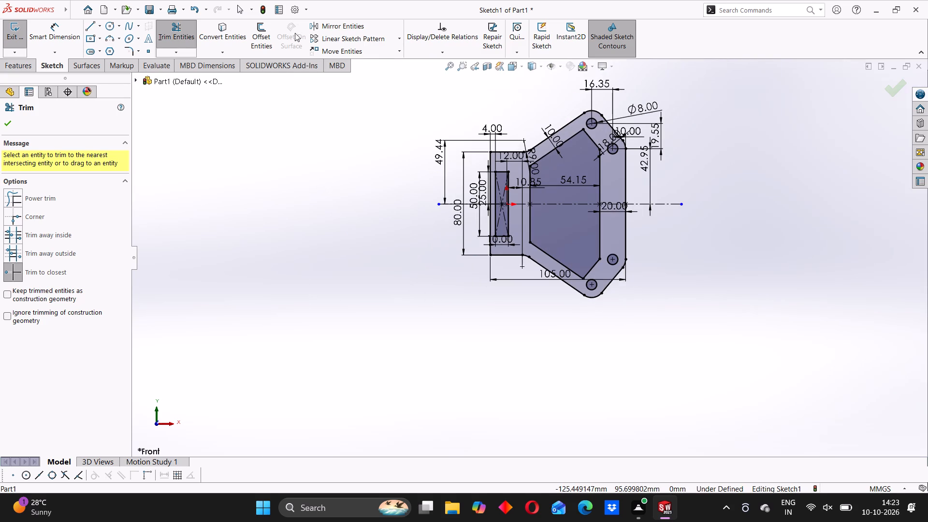
left_click(167, 40)
Examine the whole closed profile, its cutout, handle opening, circles and dimensions.
scroll(521, 220, "down", 4)
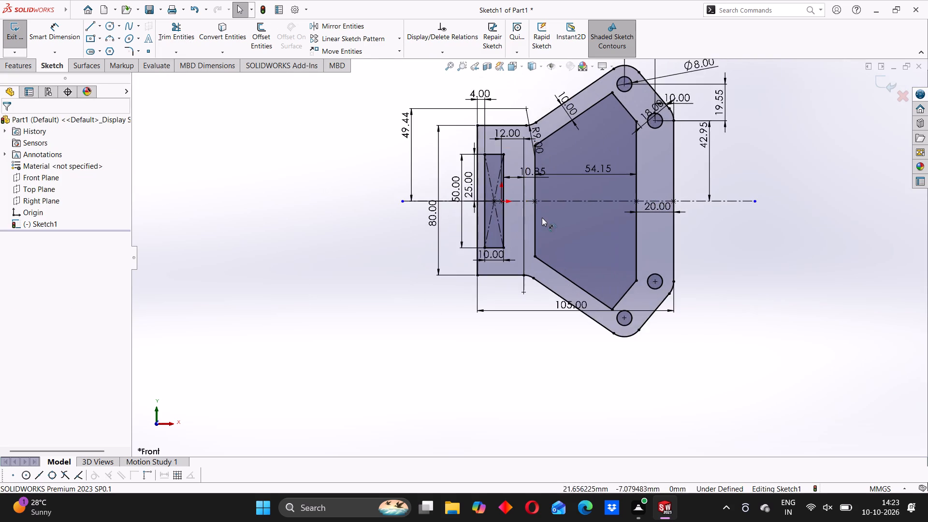
scroll(542, 217, "down", 3)
scroll(539, 223, "up", 3)
scroll(495, 215, "down", 1)
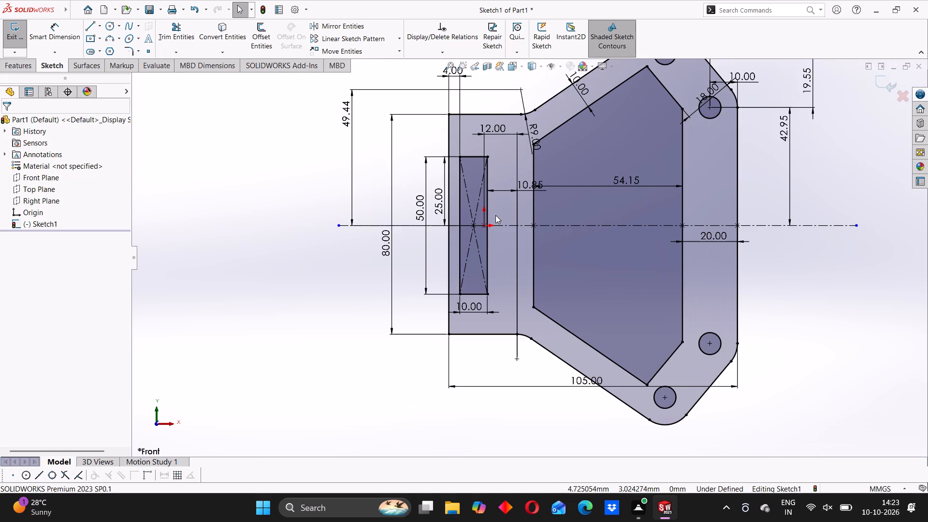
scroll(523, 182, "down", 3)
scroll(545, 236, "up", 3)
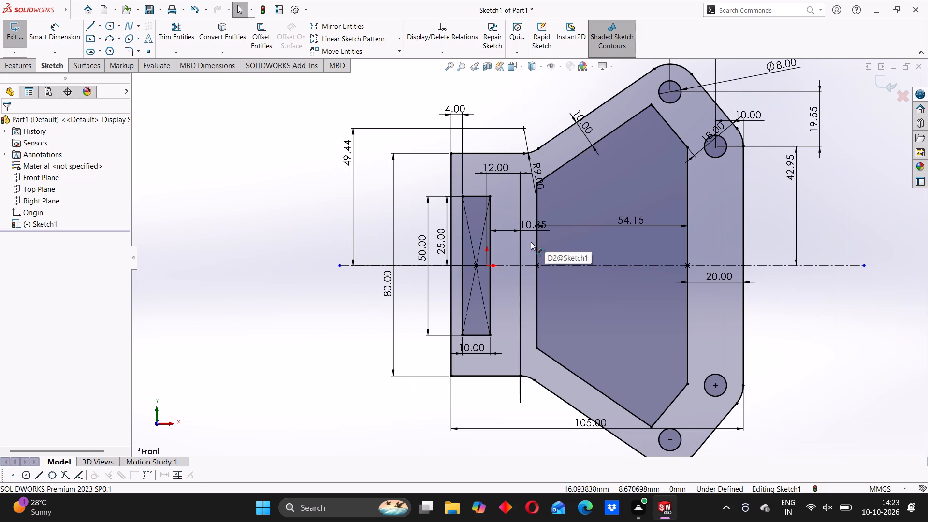
scroll(509, 243, "down", 1)
scroll(510, 244, "up", 2)
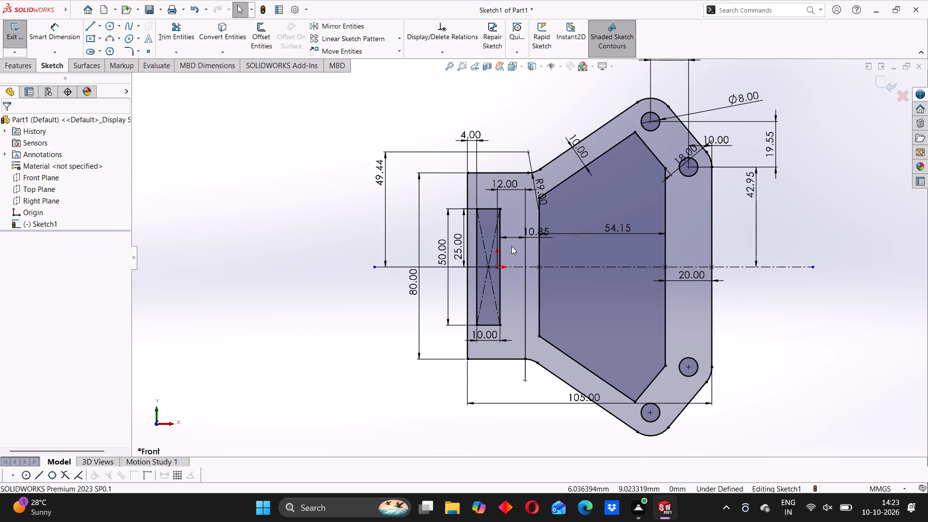
scroll(517, 259, "up", 2)
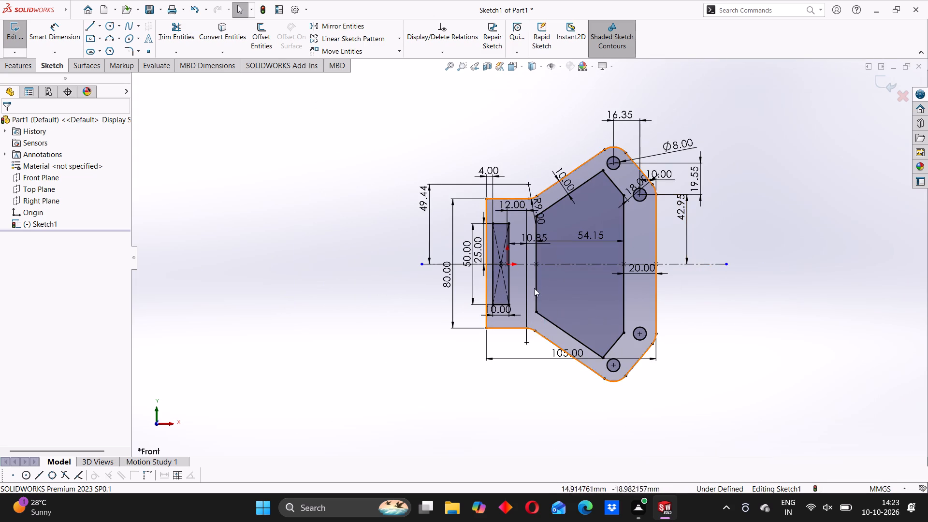
scroll(536, 263, "down", 1)
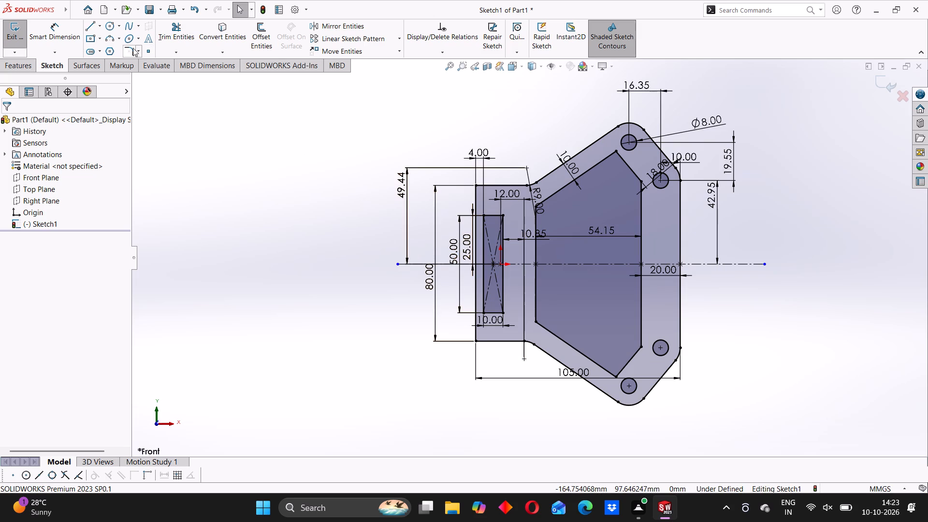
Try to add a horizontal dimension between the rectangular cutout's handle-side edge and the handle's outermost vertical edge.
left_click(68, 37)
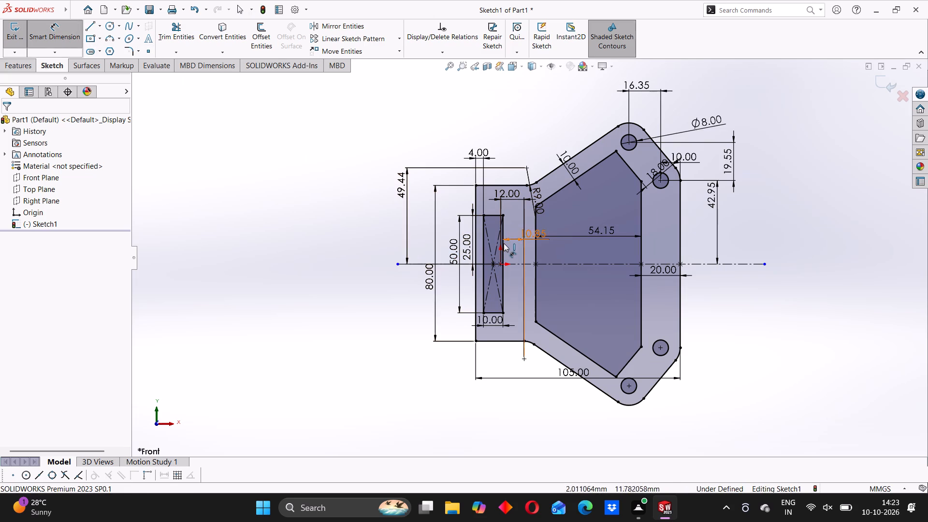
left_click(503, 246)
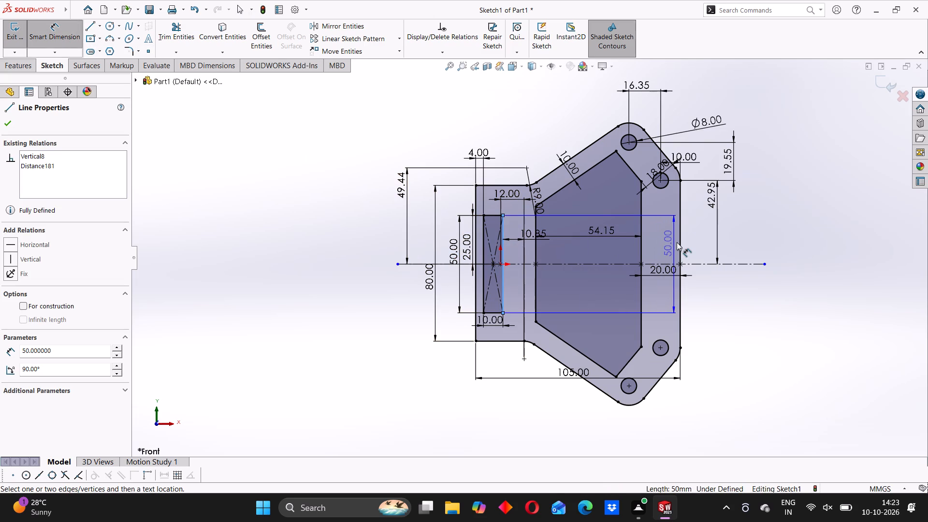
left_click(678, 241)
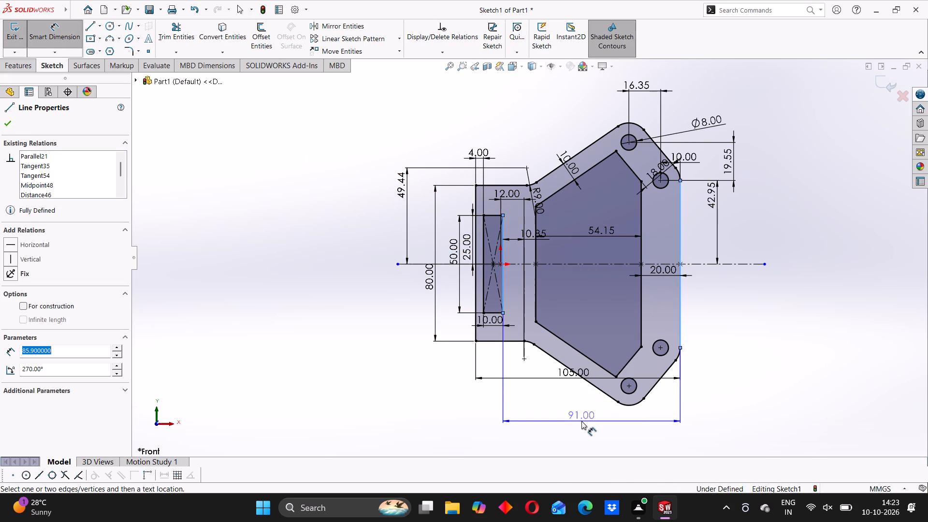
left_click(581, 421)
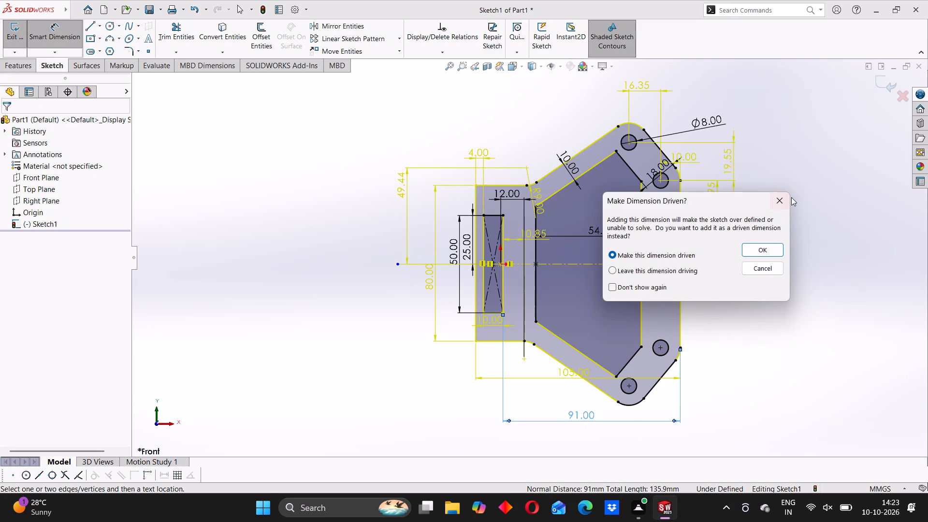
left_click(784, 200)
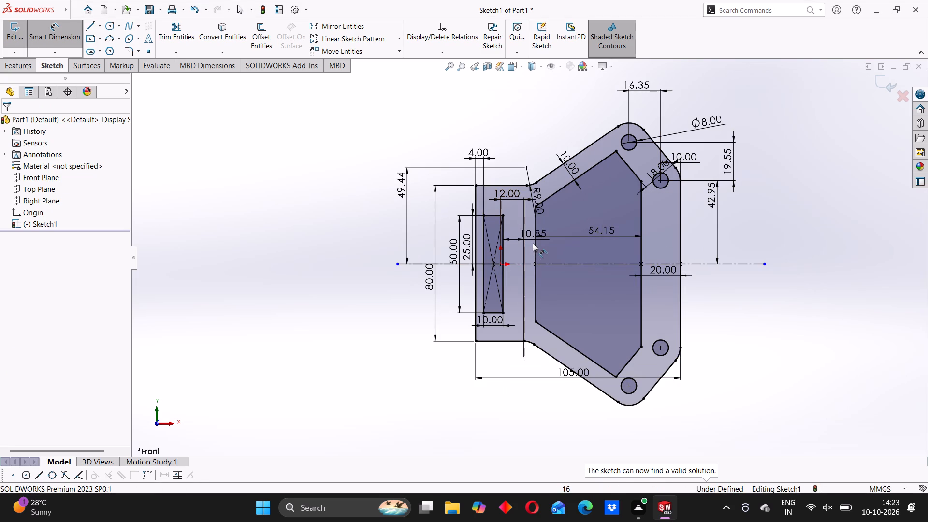
Check the horizontal distances between the cutout's handle-side edge, the handle opening's nearer vertical edge and the handle's outermost vertical edge.
left_click(536, 246)
left_click(680, 248)
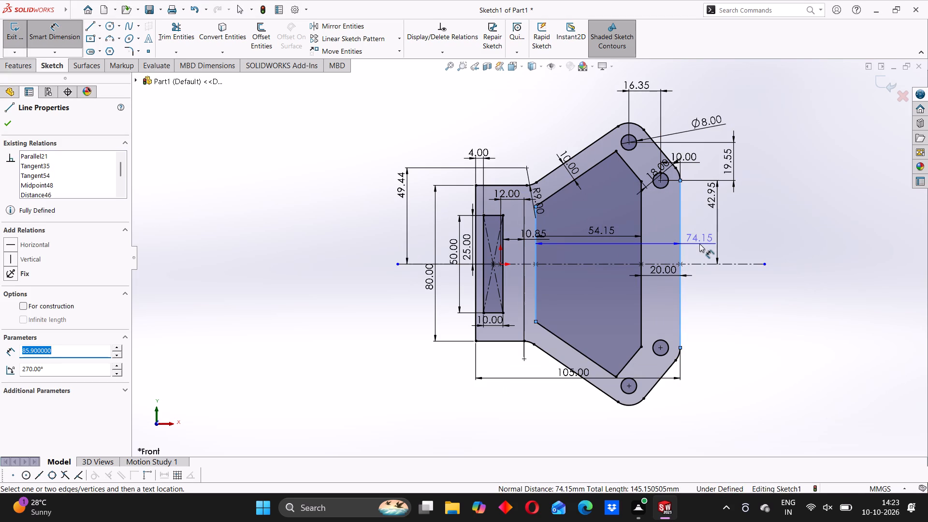
key("Escape")
key("Escape")
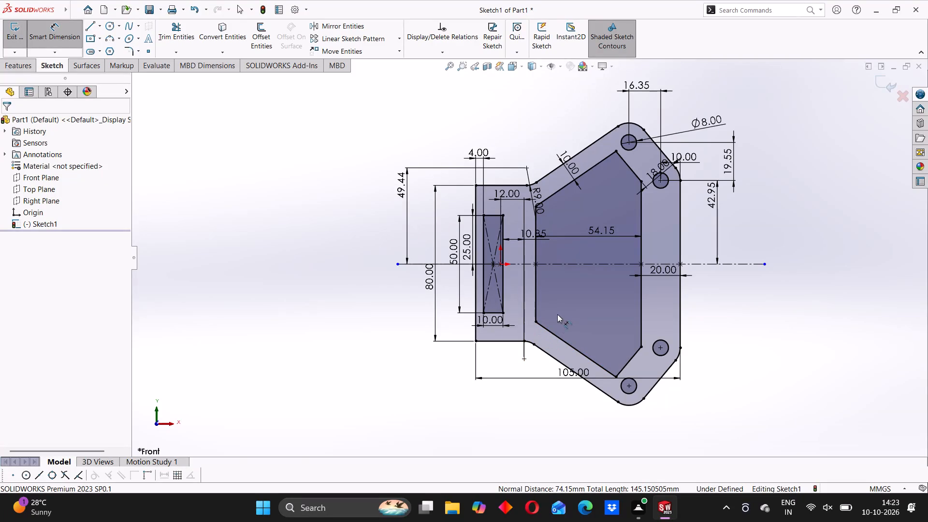
left_click(505, 255)
left_click(534, 243)
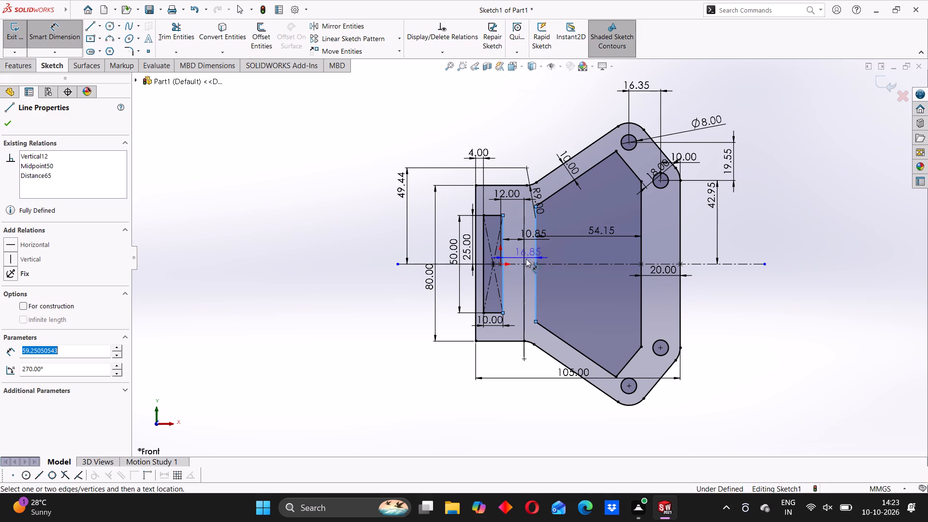
key("Escape")
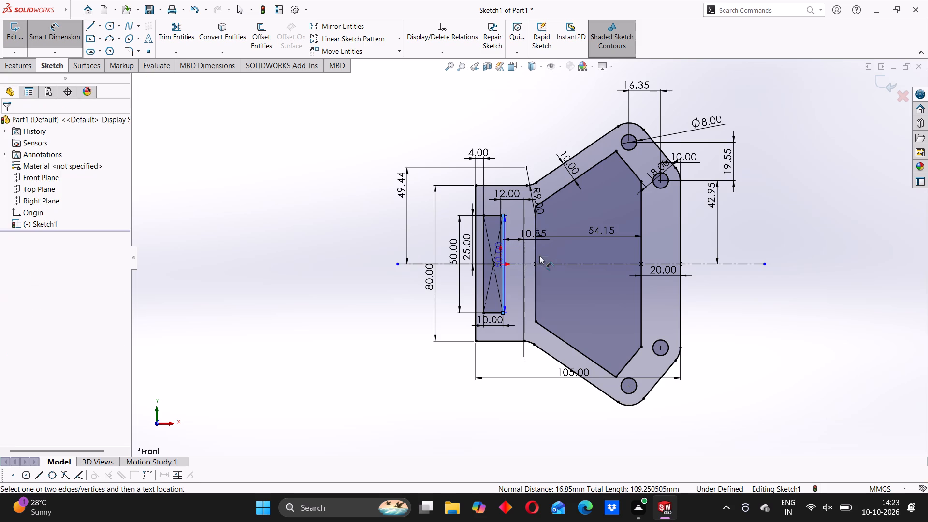
left_click(681, 240)
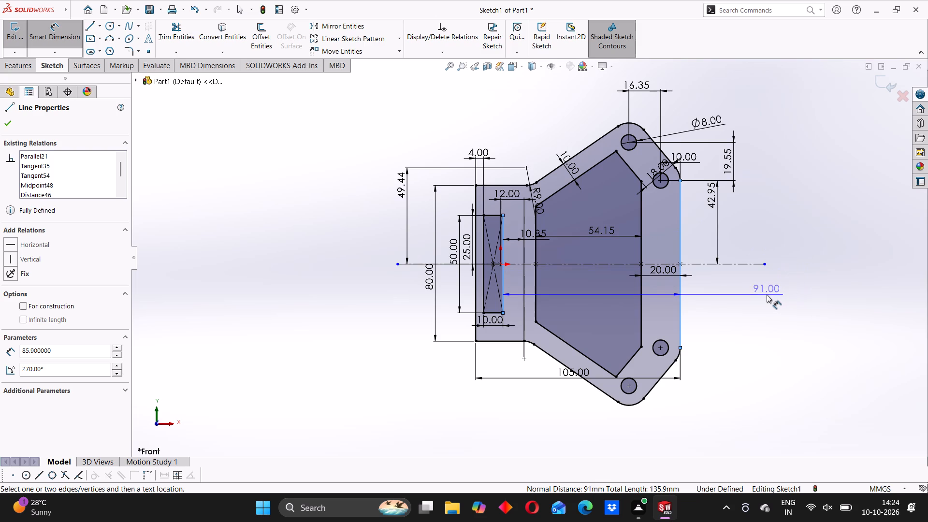
key("Escape")
key("Escape")
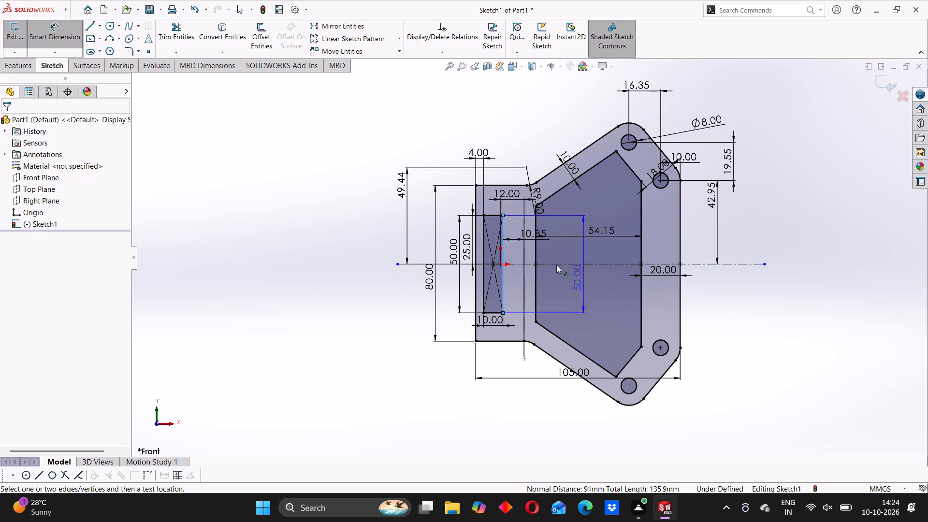
Reduce the horizontal dimension between the cutout's handle-side edge and the lower fillet's centre by 6 mm, to 4.85 mm.
double_click(528, 236)
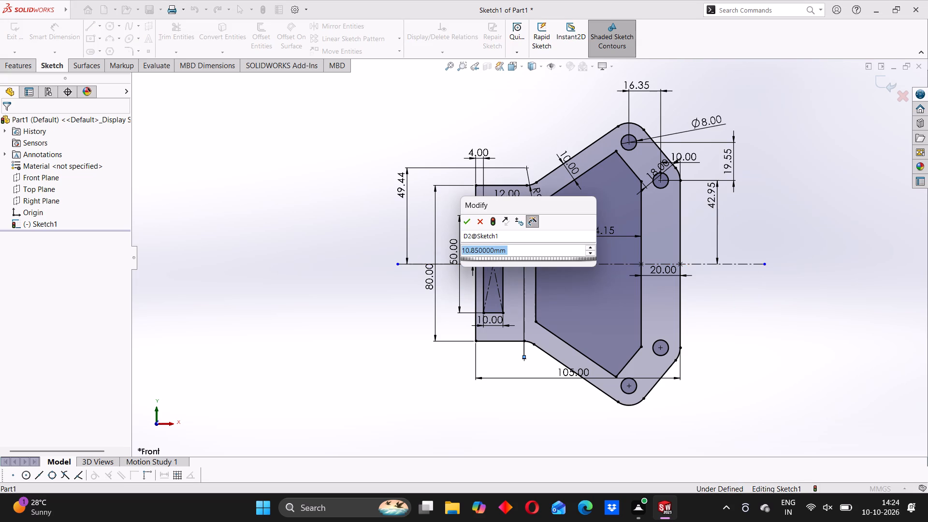
left_click(509, 249)
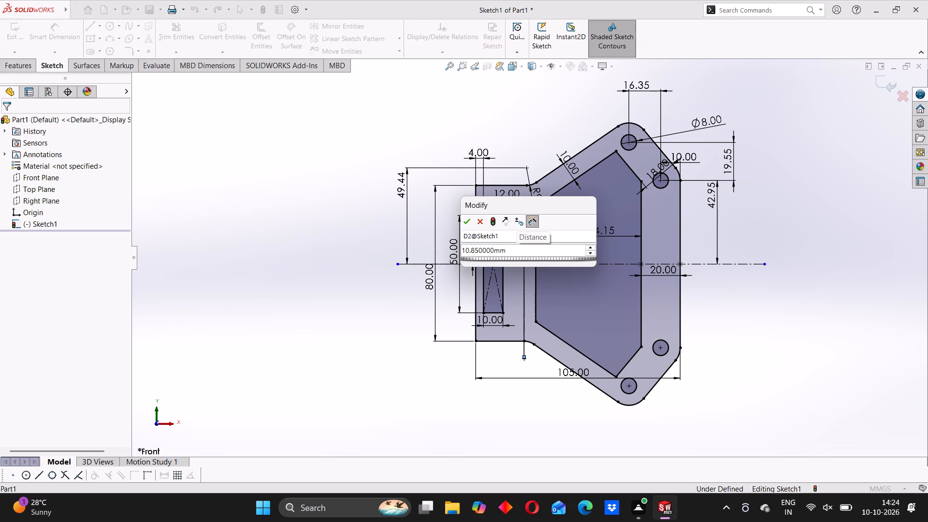
key("minus")
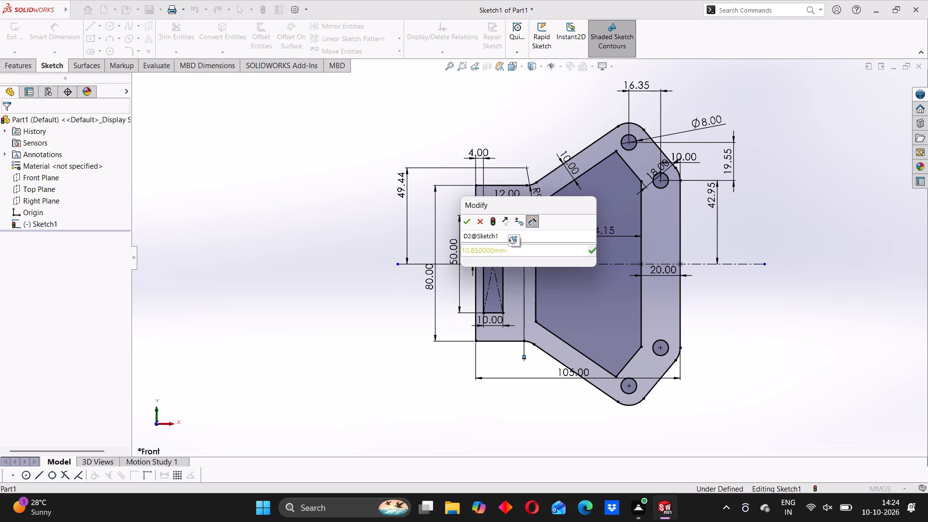
key("6")
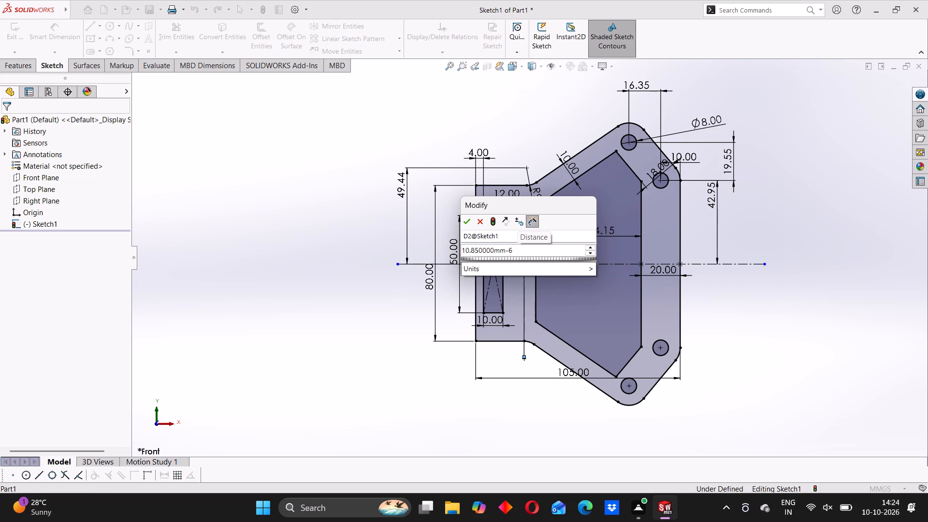
key("Return")
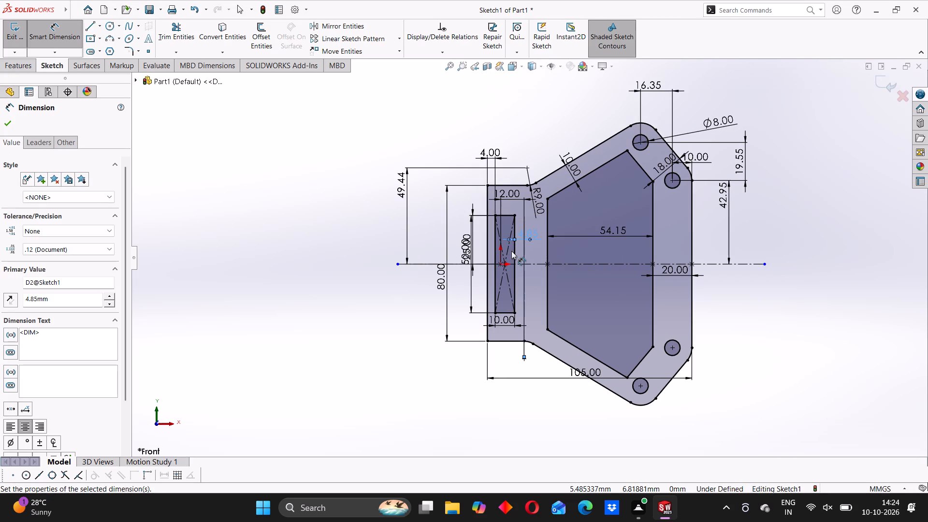
left_click(354, 228)
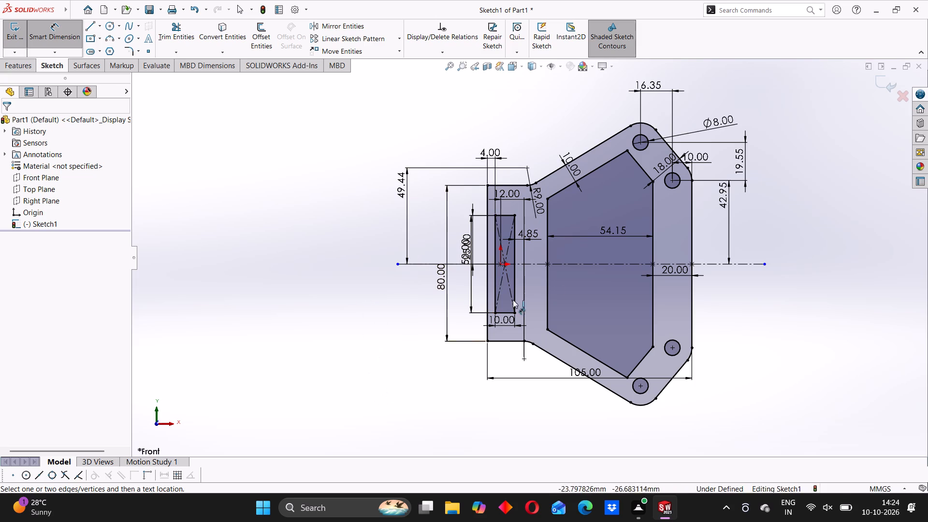
Recheck the horizontal distances from the cutout's handle-side edge and the handle opening's nearer vertical edge to the handle's outermost vertical edge.
left_click(513, 253)
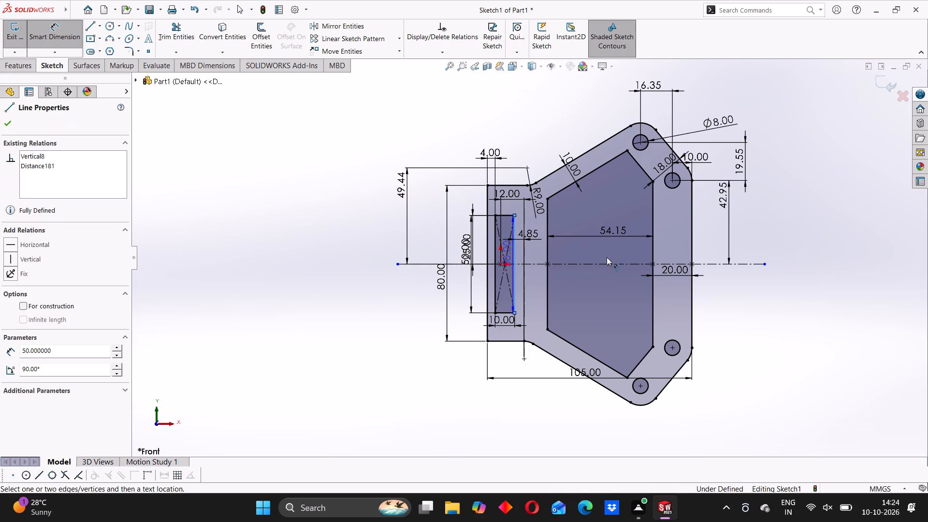
left_click(691, 239)
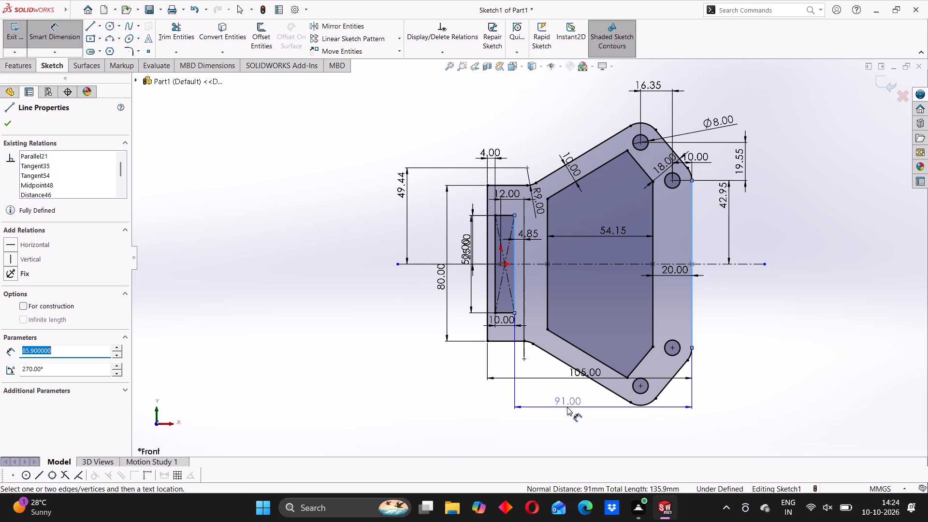
key("Escape")
key("Escape")
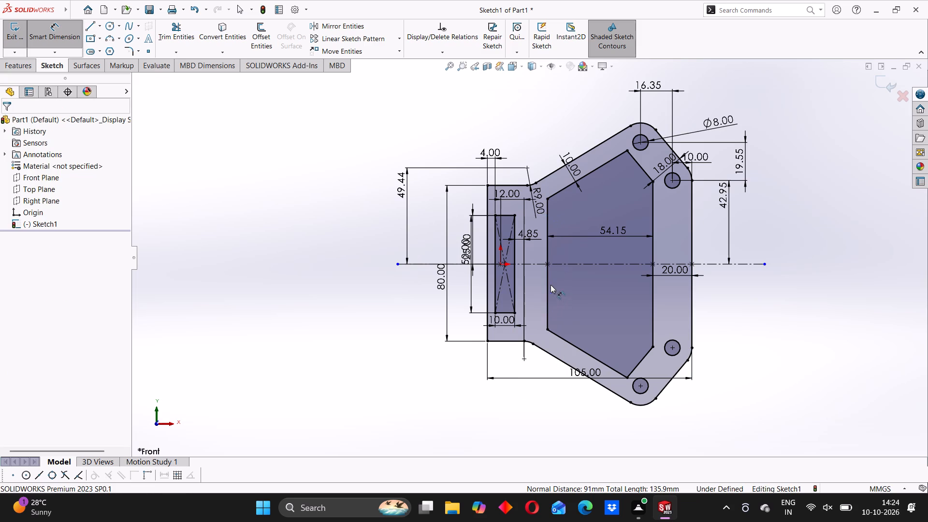
left_click(547, 279)
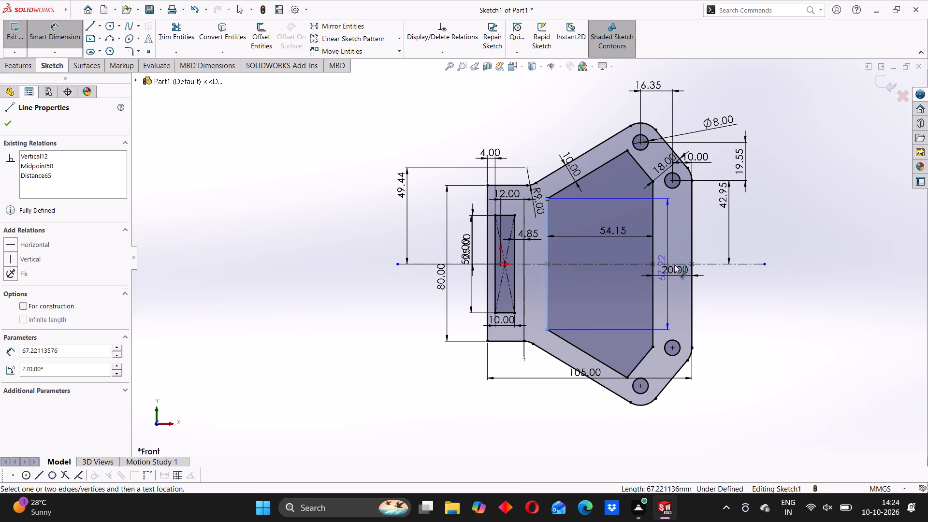
left_click(693, 251)
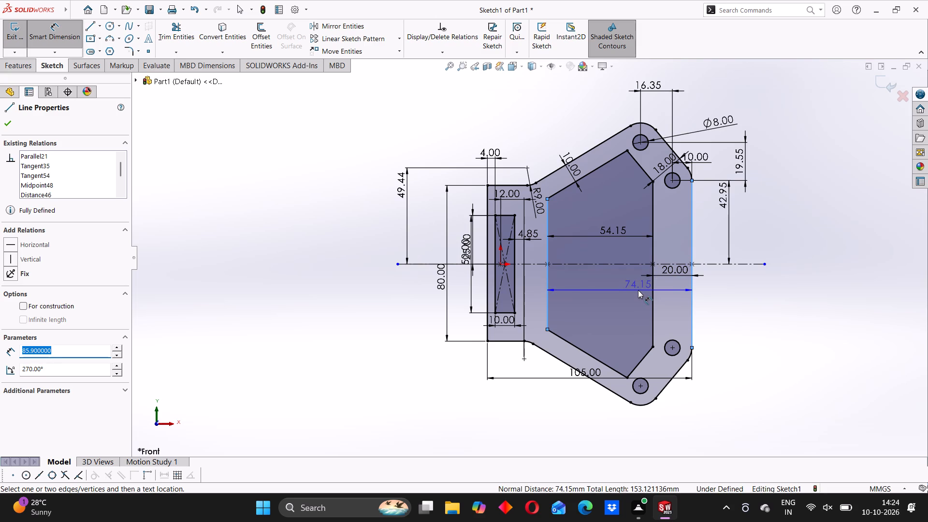
key("Escape")
key("Escape")
key("Escape")
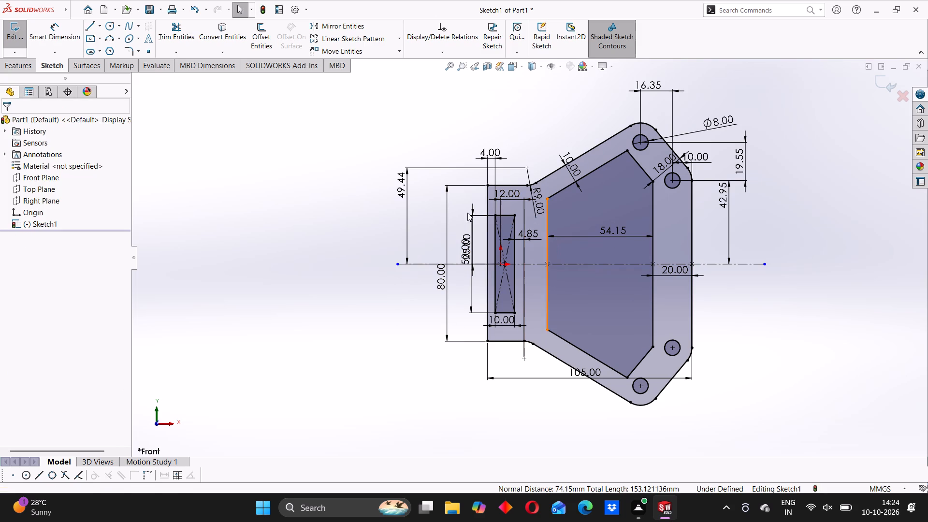
Extrude the closed handle sketch as a boss to a depth of 40 mm, using the Mid Plane end condition.
left_click(27, 67)
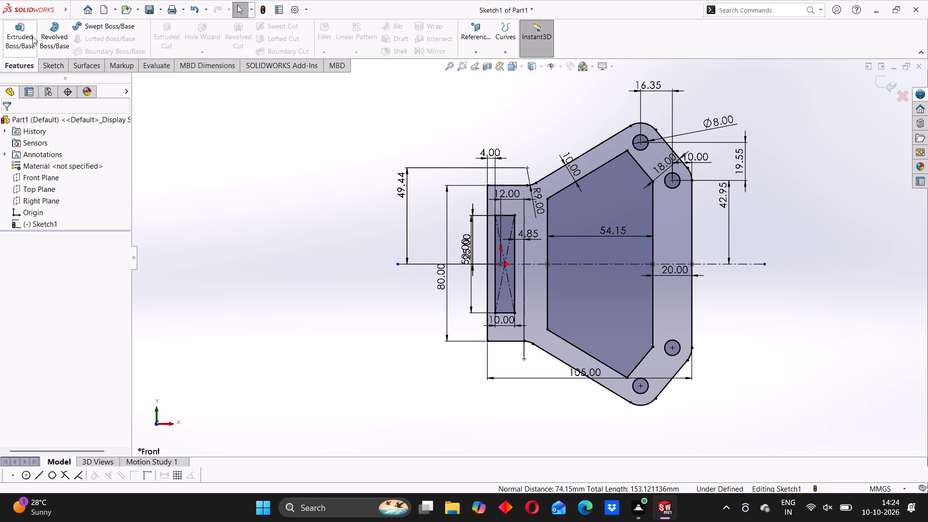
left_click(28, 35)
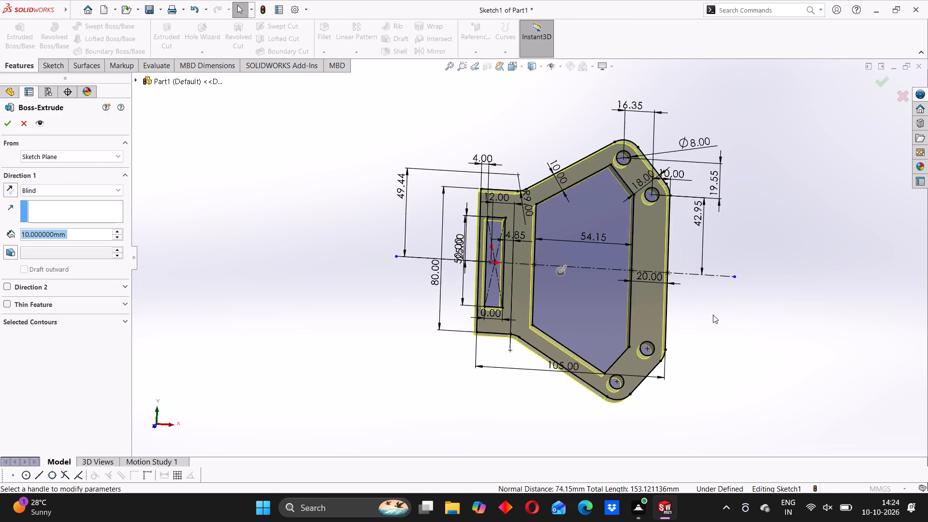
middle_click_drag(713, 315, 641, 334)
middle_click_drag(507, 312, 555, 298)
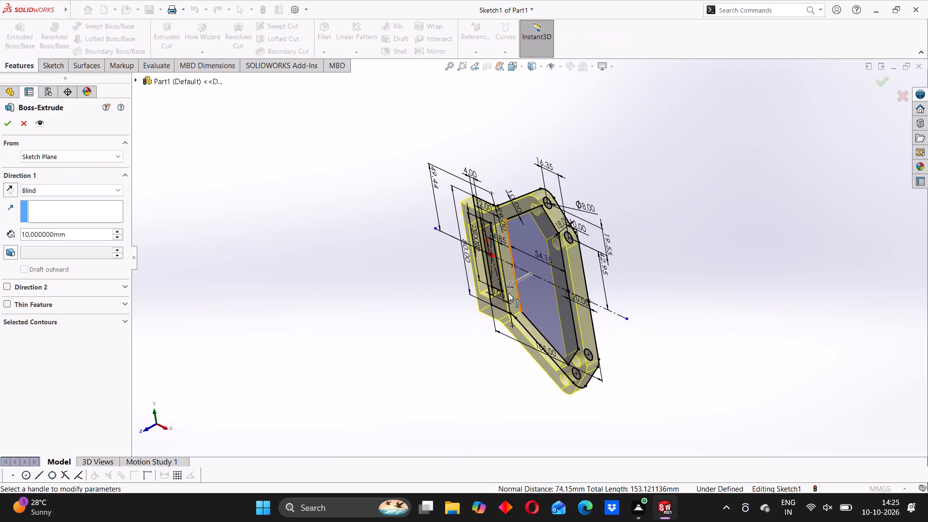
scroll(507, 293, "down", 3)
middle_click_drag(459, 343, 447, 324)
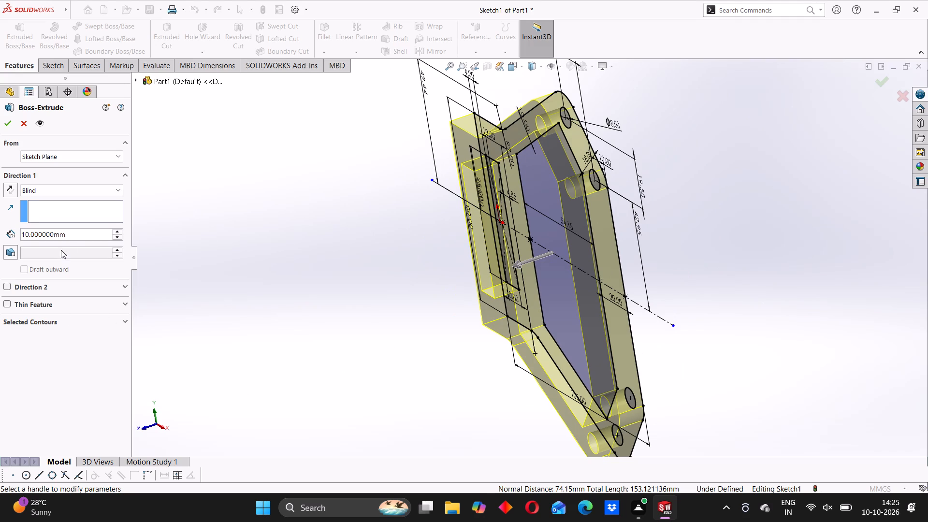
left_click_drag(70, 235, 51, 236)
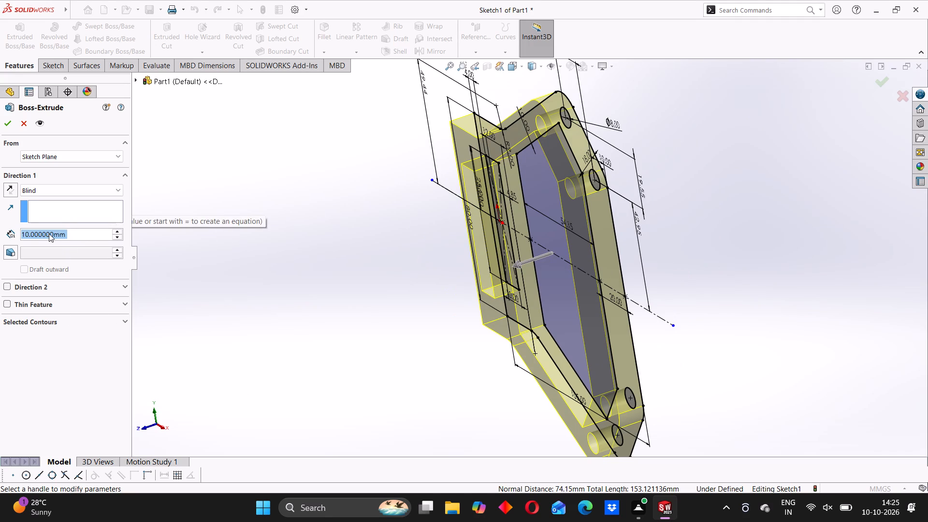
type("40")
key("Return")
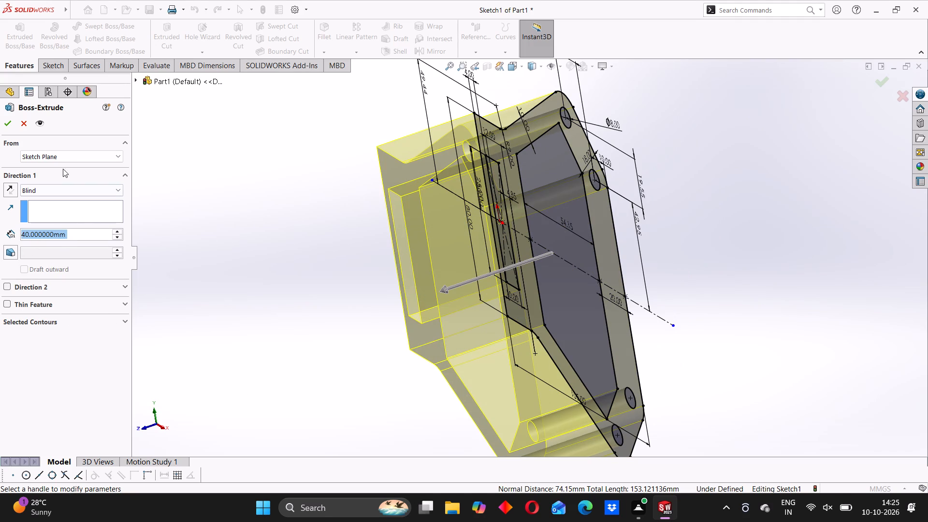
left_click(55, 189)
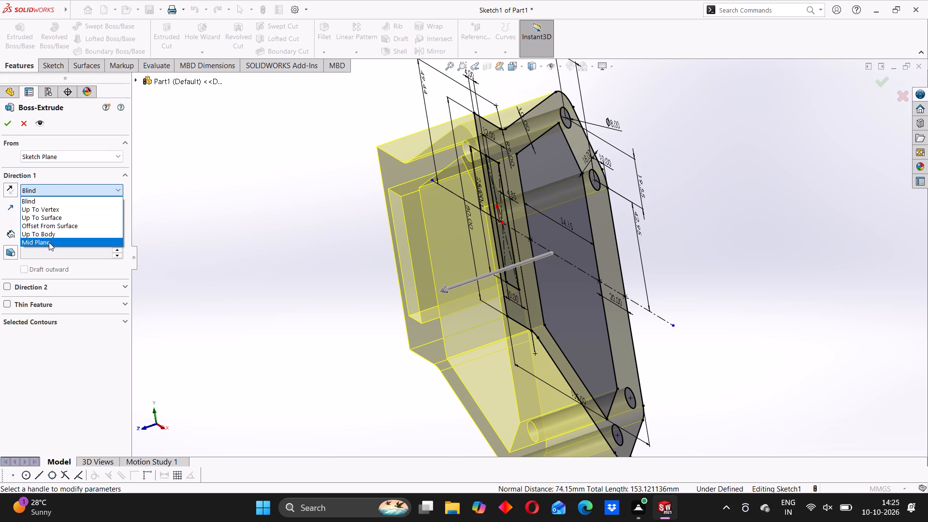
left_click(49, 242)
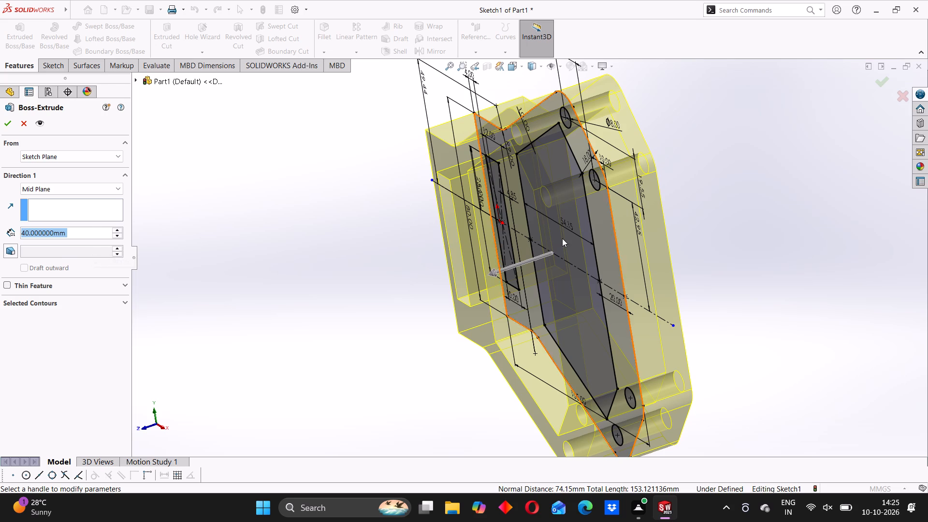
left_click(4, 123)
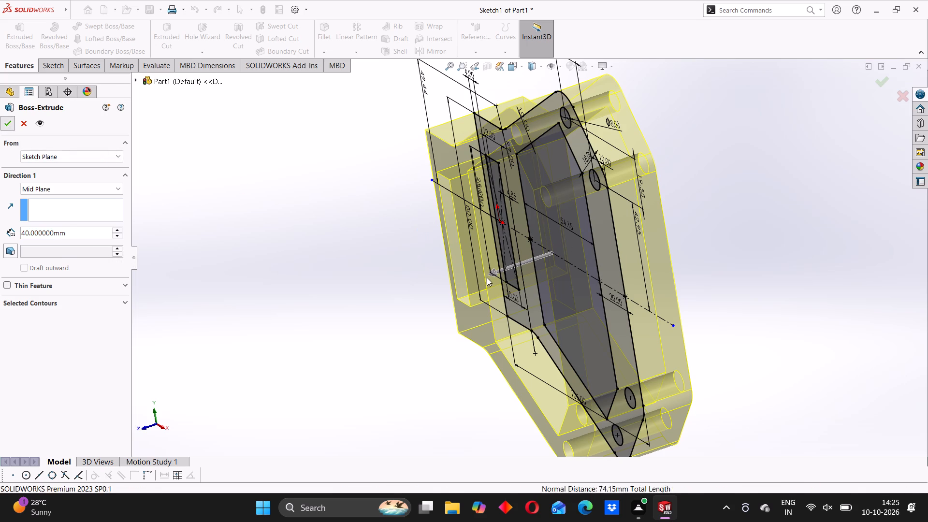
Examine the extruded body from several sides, including the base's end faces, the handle opening, the slot and the holes.
middle_click_drag(464, 304, 579, 301)
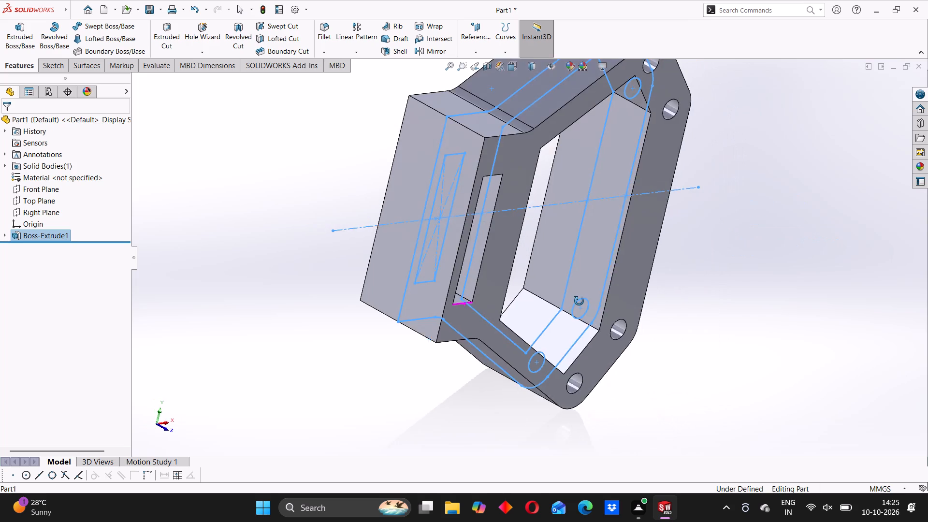
middle_click_drag(579, 301, 497, 306)
left_click(374, 304)
middle_click_drag(611, 243, 580, 275)
middle_click_drag(545, 275, 569, 282)
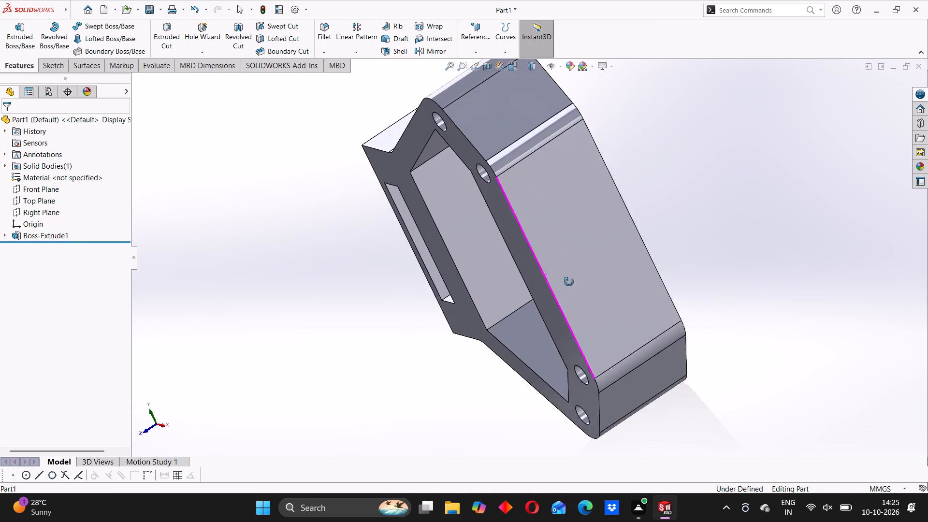
middle_click_drag(569, 282, 597, 179)
scroll(549, 267, "up", 2)
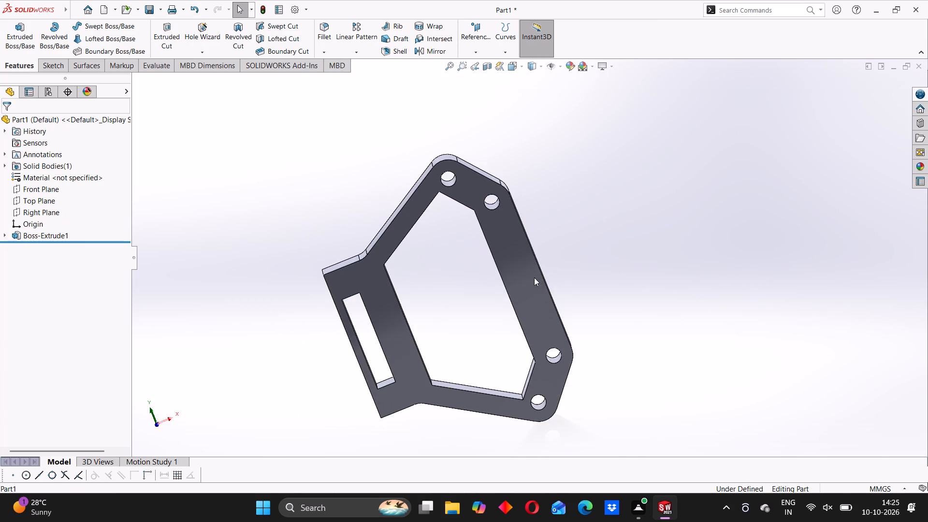
middle_click_drag(481, 315, 458, 368)
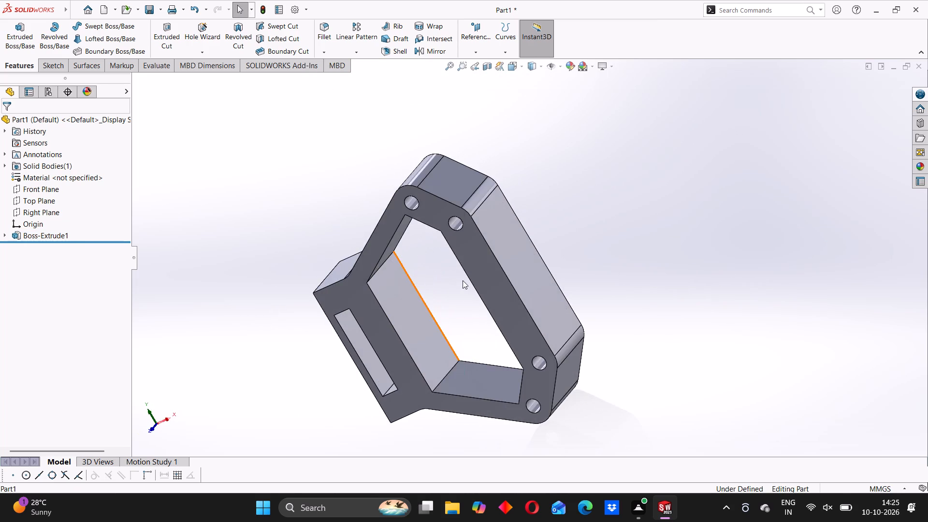
middle_click_drag(458, 288, 425, 346)
middle_click_drag(422, 346, 460, 368)
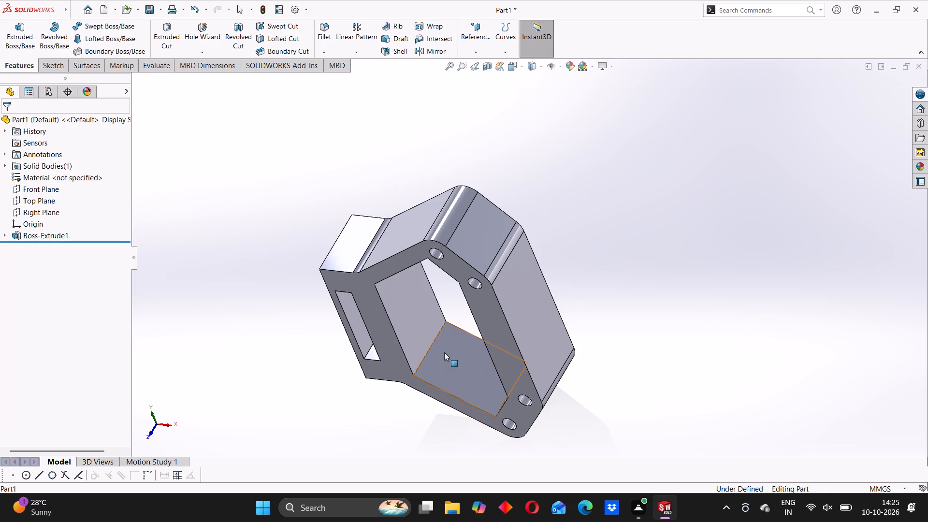
middle_click_drag(374, 337, 410, 304)
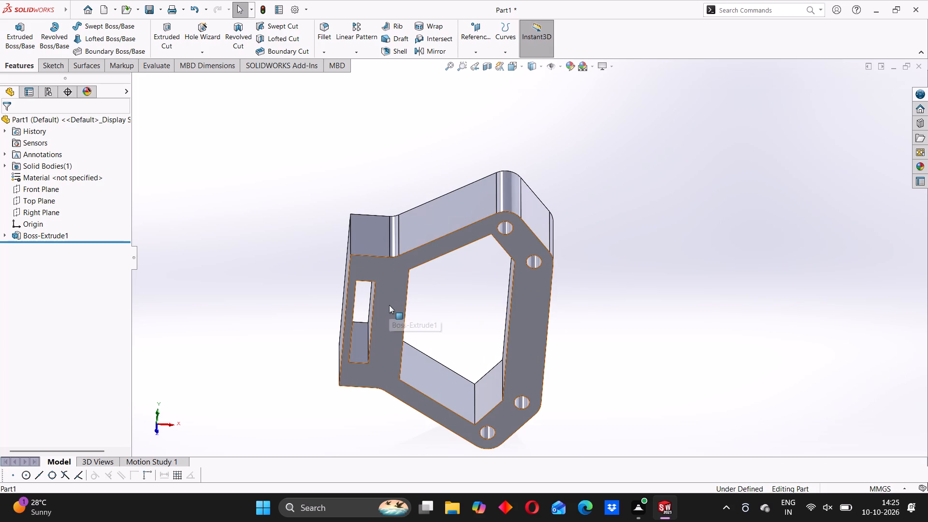
middle_click(389, 305)
left_click(315, 300)
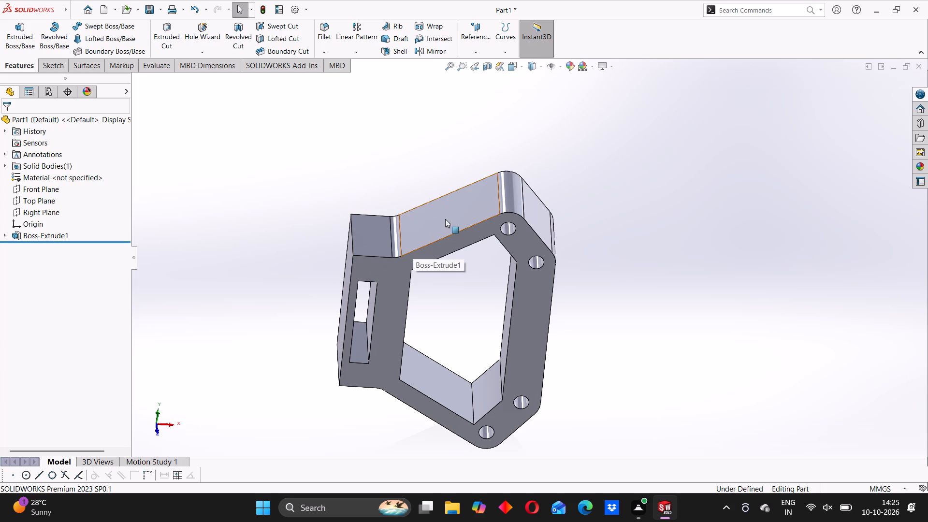
middle_click_drag(477, 201, 469, 225)
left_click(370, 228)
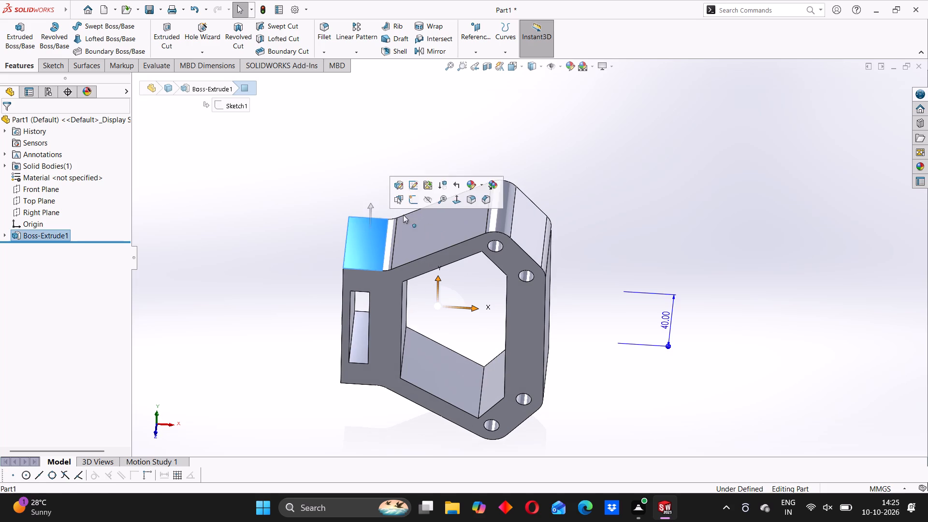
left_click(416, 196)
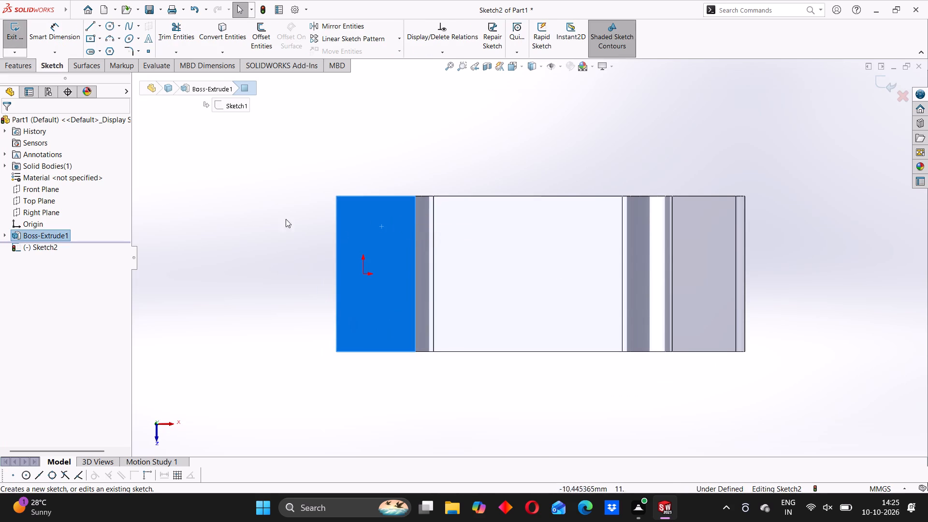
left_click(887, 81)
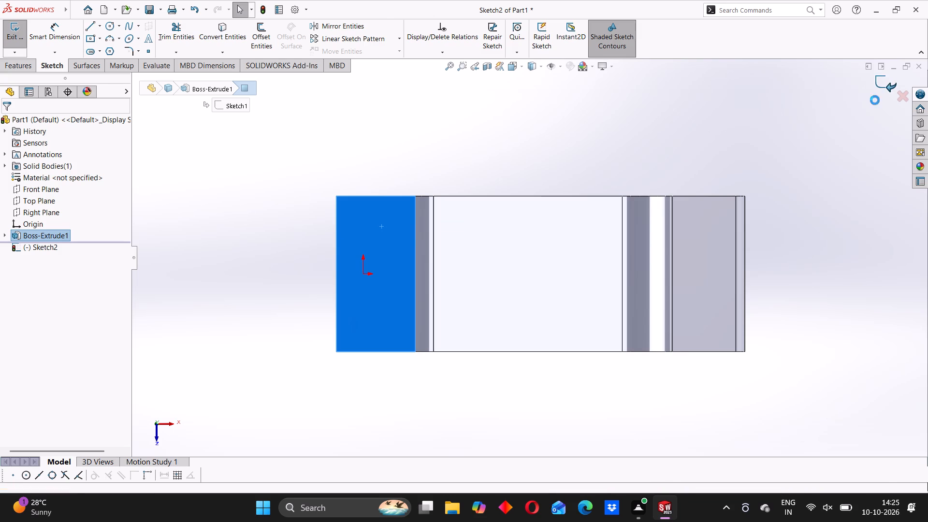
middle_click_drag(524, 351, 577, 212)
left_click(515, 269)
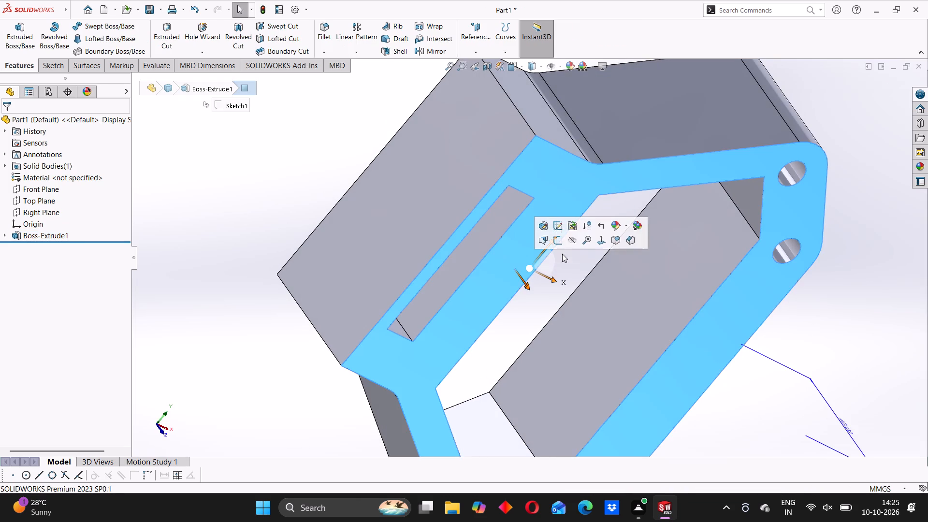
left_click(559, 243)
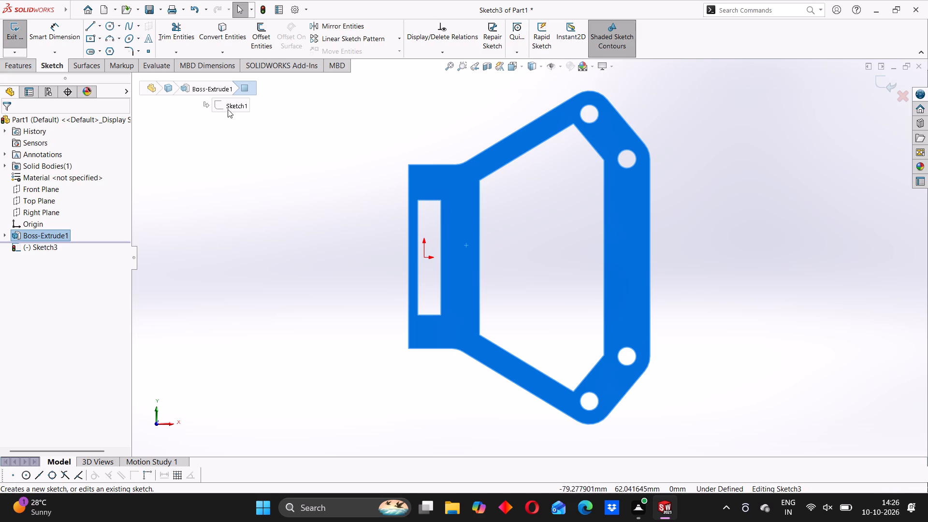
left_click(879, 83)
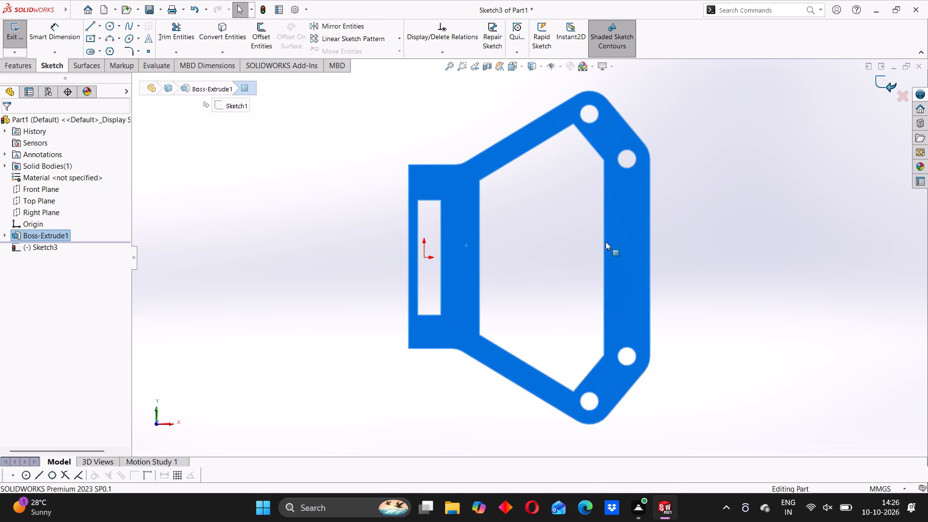
Sketch a centre rectangle about 18.5 by 35 mm on the base's outer 80 by 40 mm face, above the origin over the handle's upper arm.
middle_click_drag(511, 206, 451, 248)
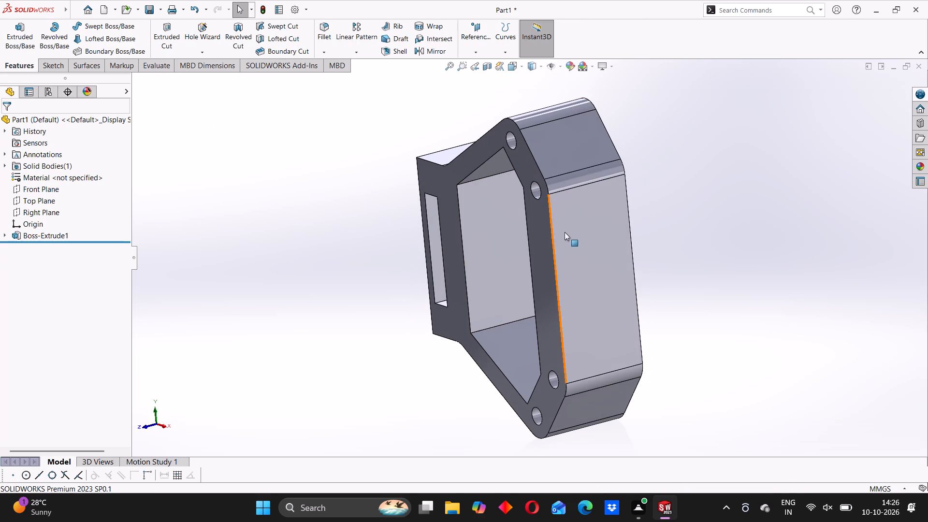
middle_click_drag(567, 232, 544, 339)
middle_click_drag(556, 116, 623, 263)
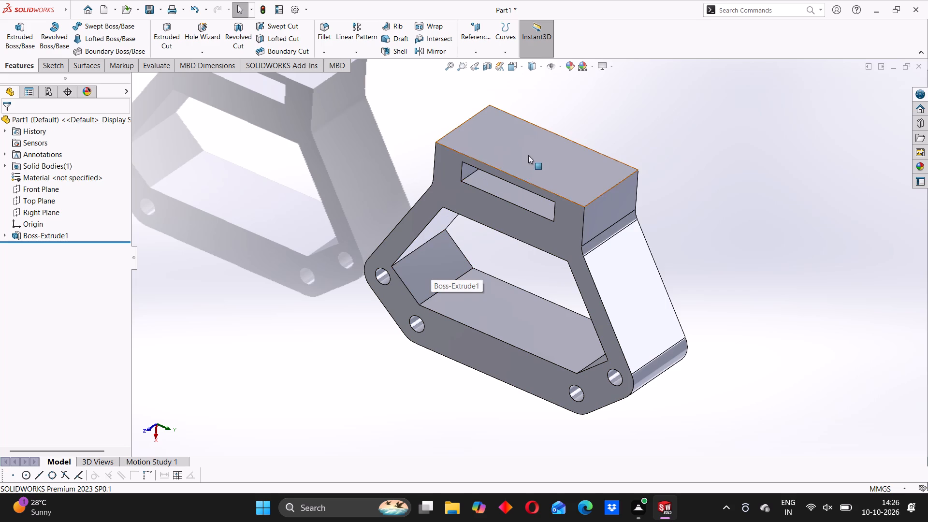
left_click(540, 153)
left_click(579, 123)
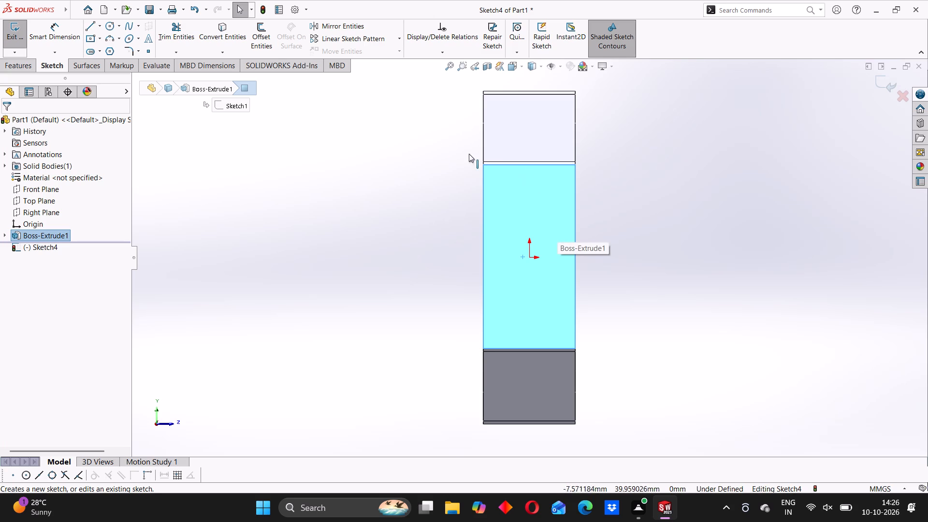
left_click(99, 38)
left_click(109, 61)
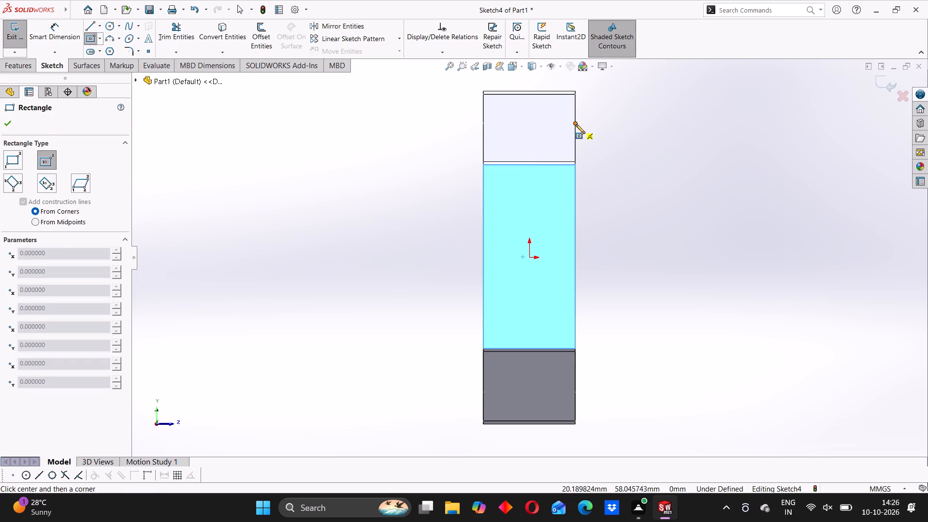
left_click(528, 125)
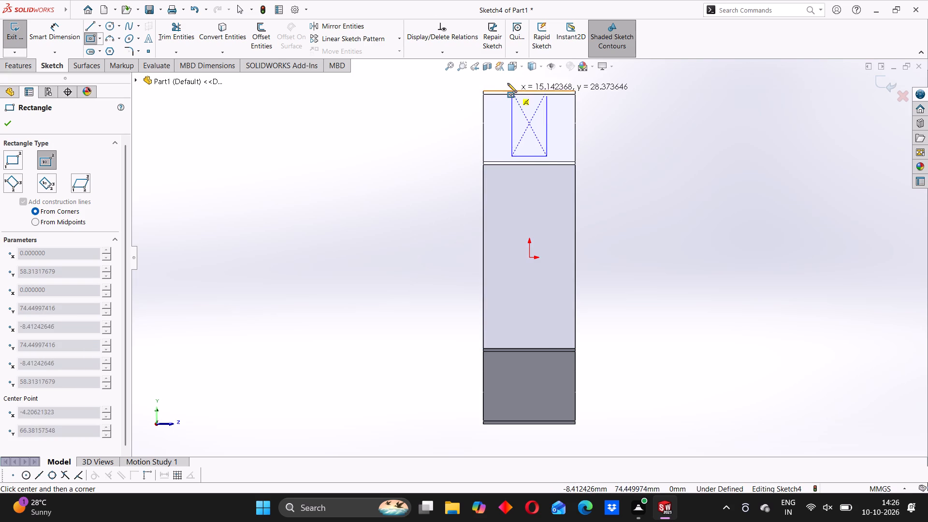
left_click(508, 83)
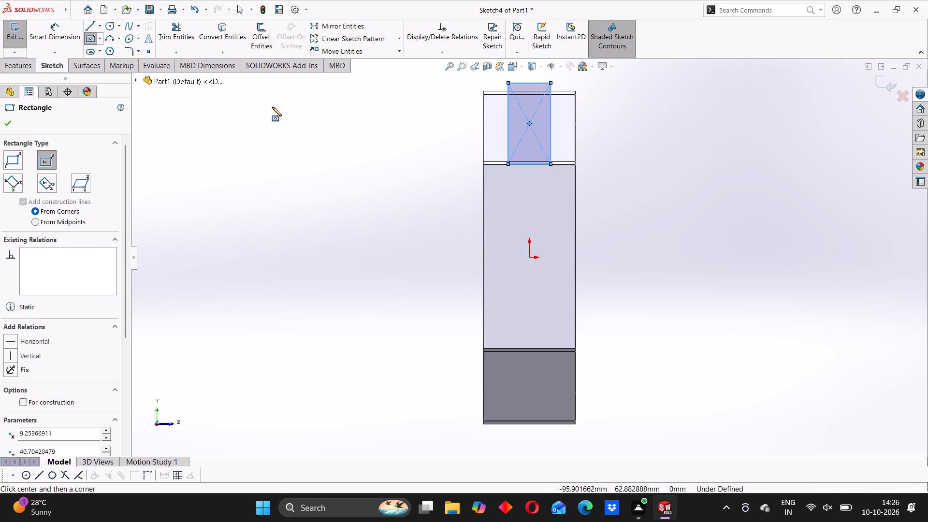
Add a Vertical relation between the rectangle's centre point and the origin.
left_click(39, 42)
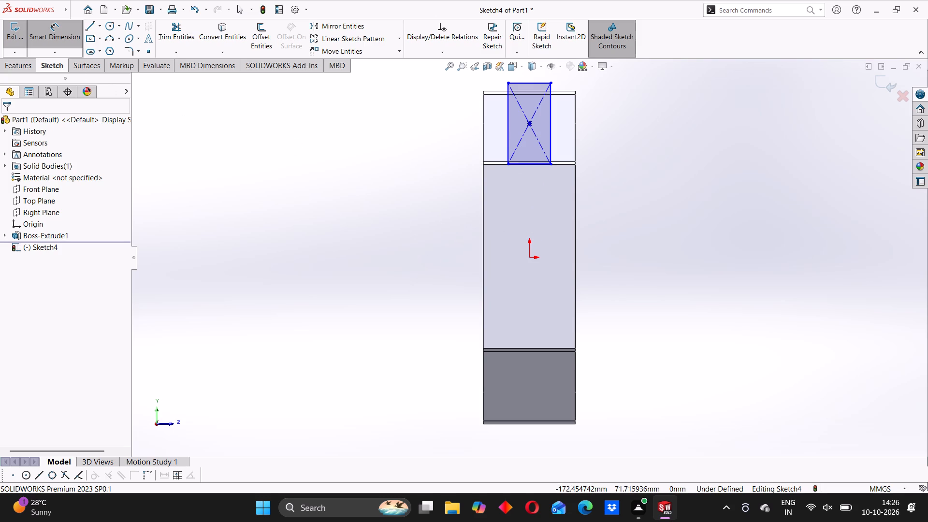
left_click(65, 41)
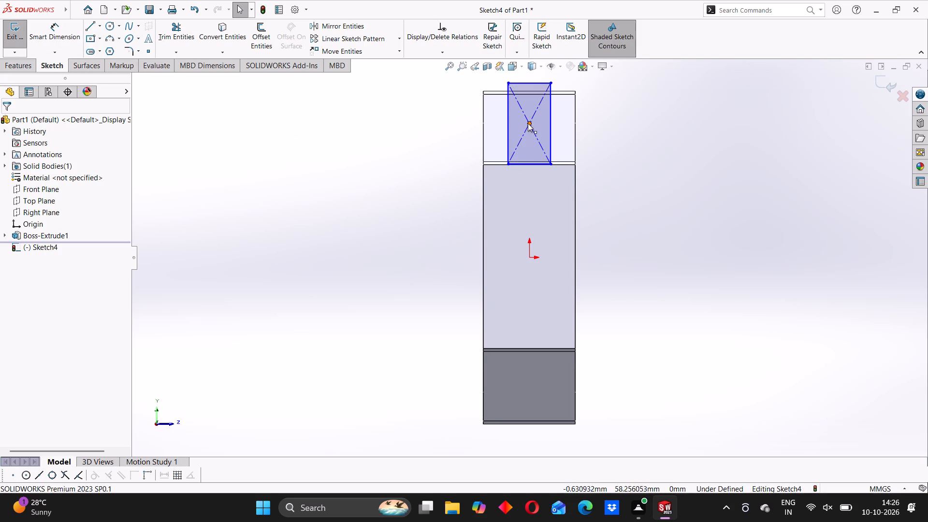
left_click(528, 123)
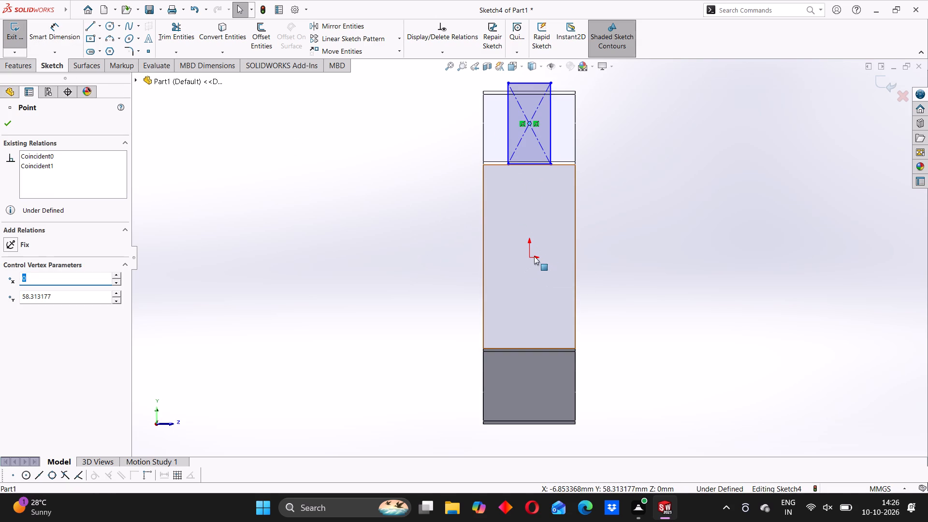
left_click(529, 255, "ctrl")
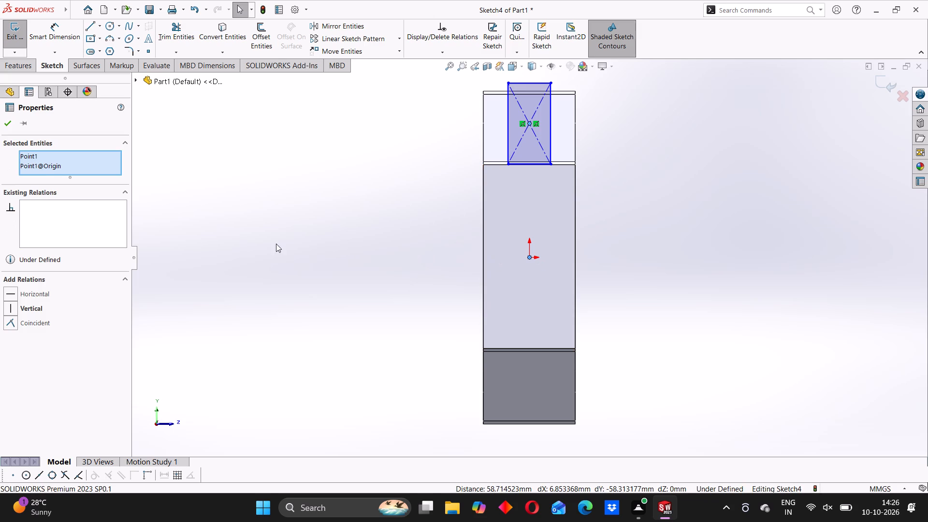
left_click(9, 309)
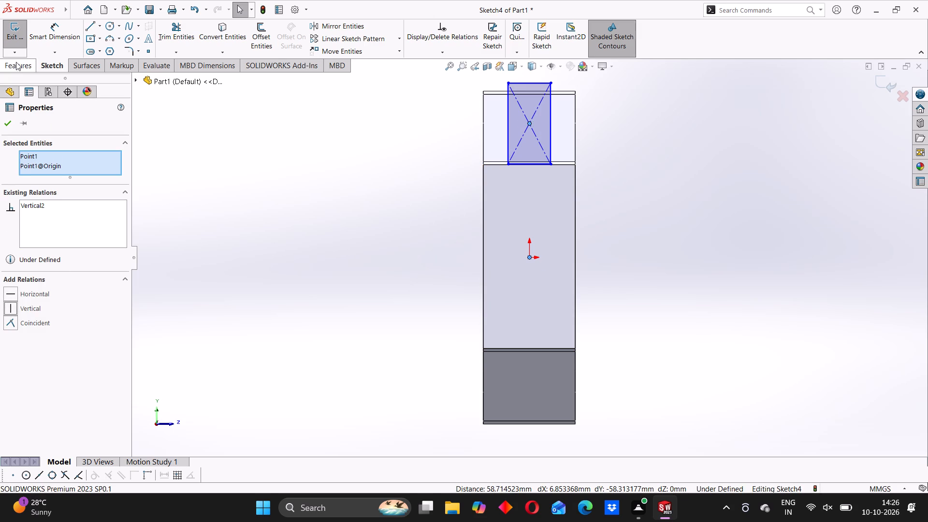
left_click(4, 125)
Dimension the rectangle's width across the base face and set it to 25 mm.
left_click(33, 37)
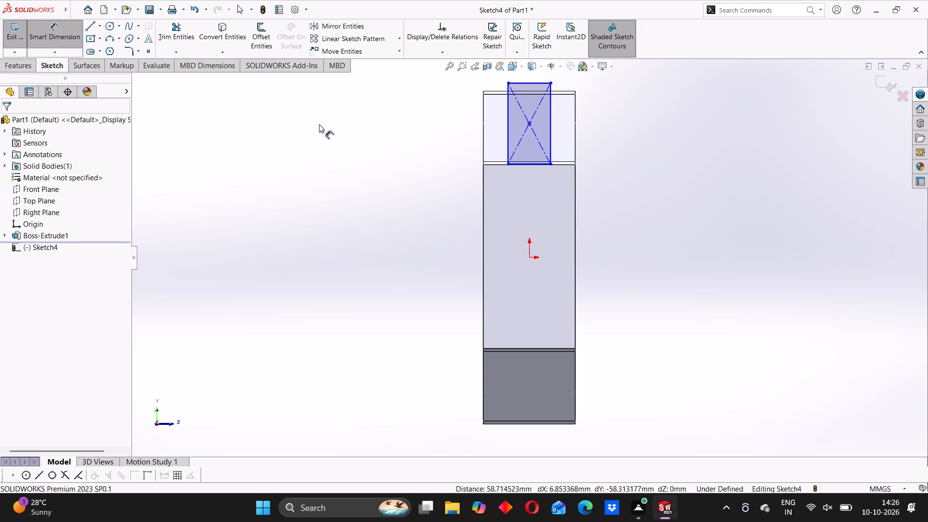
left_click(528, 167)
left_click(528, 182)
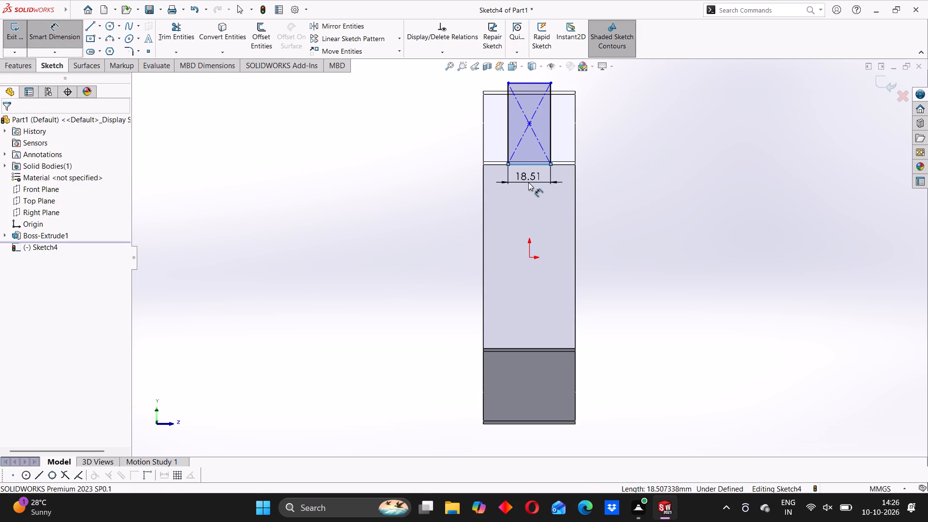
type("25")
key("Return")
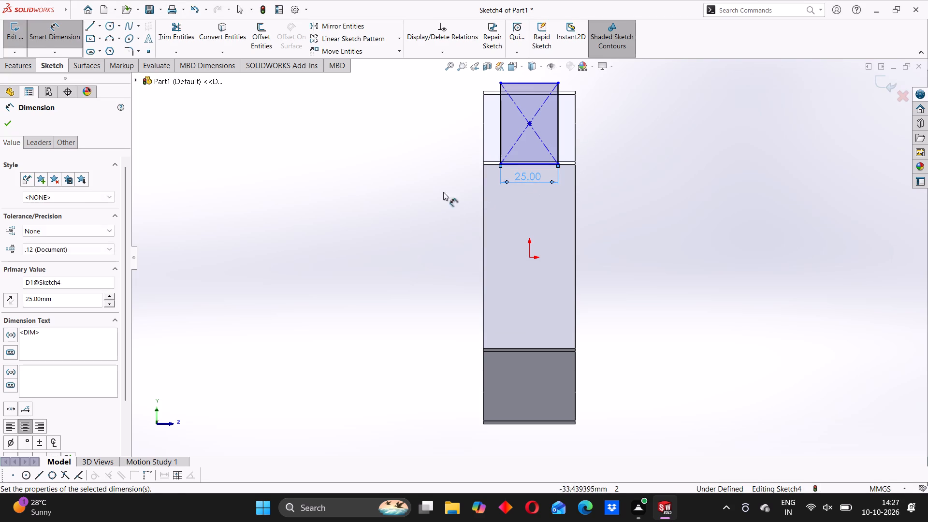
left_click(411, 189)
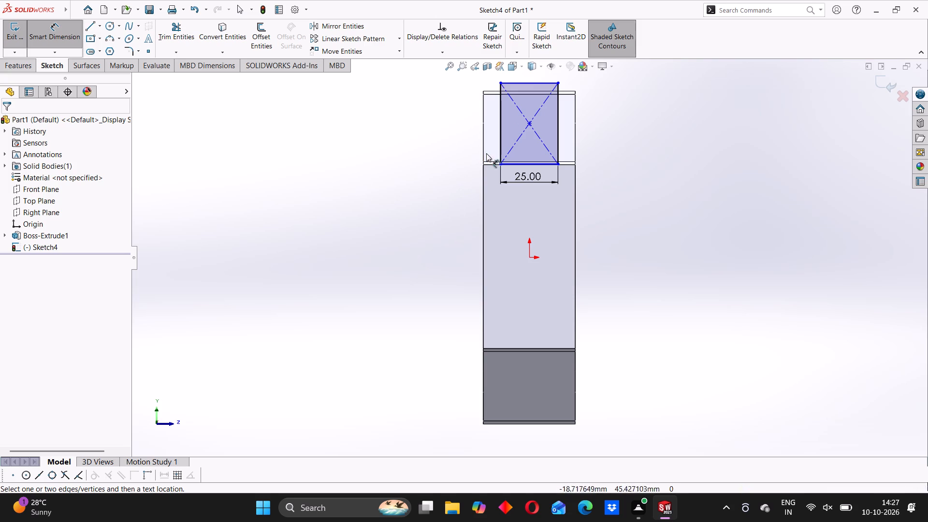
Dimension the rectangle's height and the distance from its lower edge to the origin, keeping both as drawn.
left_click(559, 128)
left_click(596, 123)
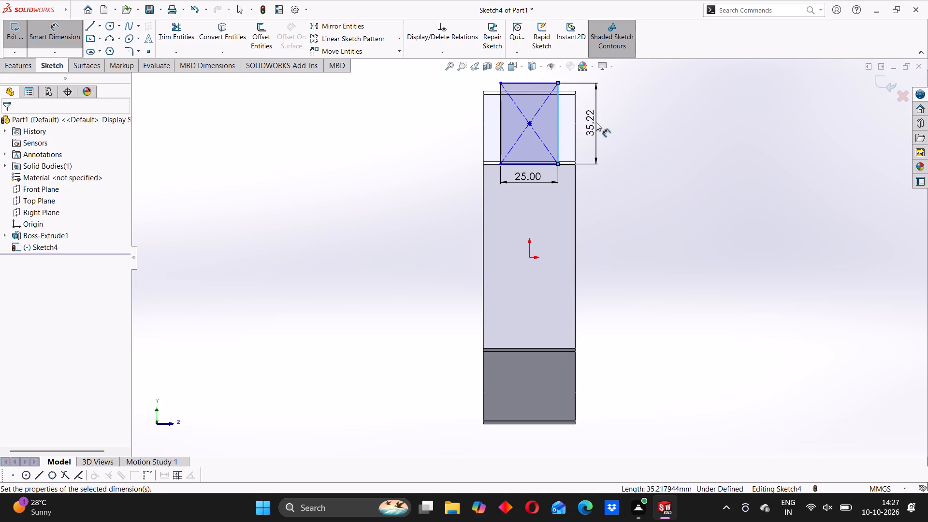
left_click(536, 106)
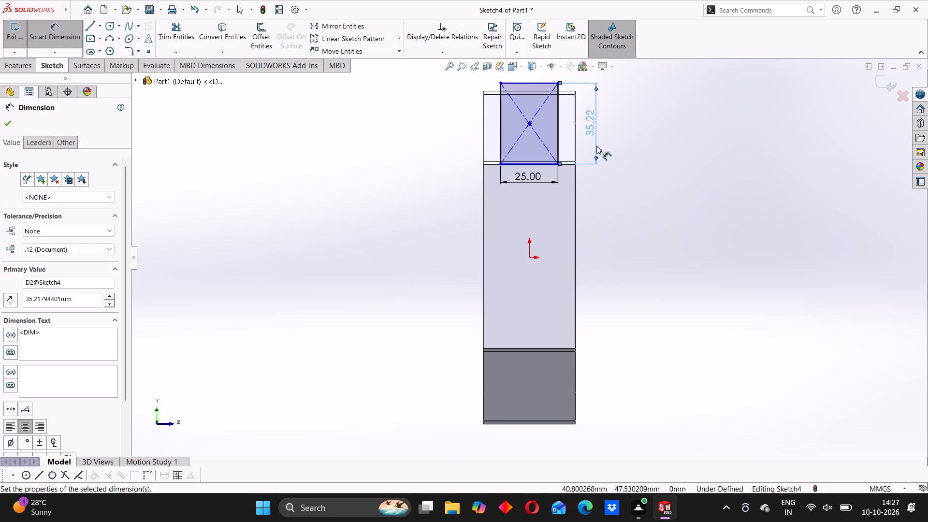
left_click(529, 256)
left_click(542, 164)
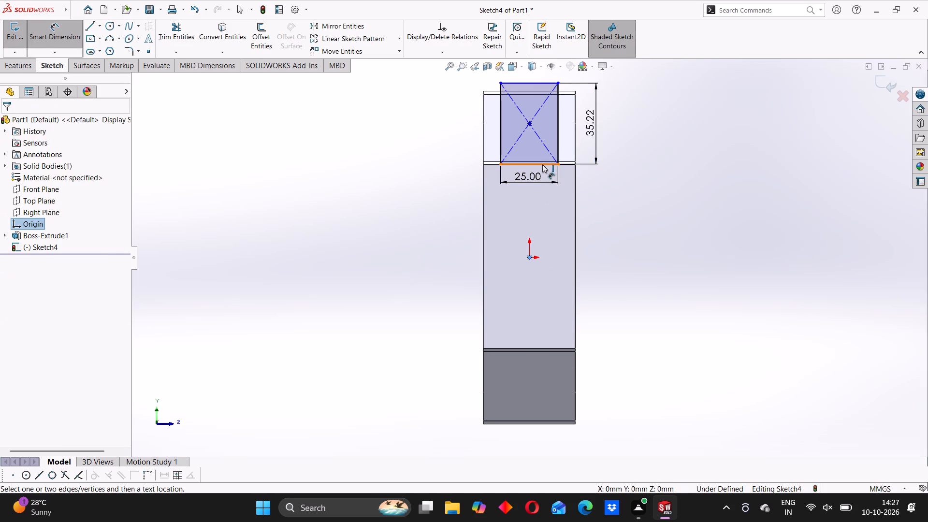
left_click(617, 184)
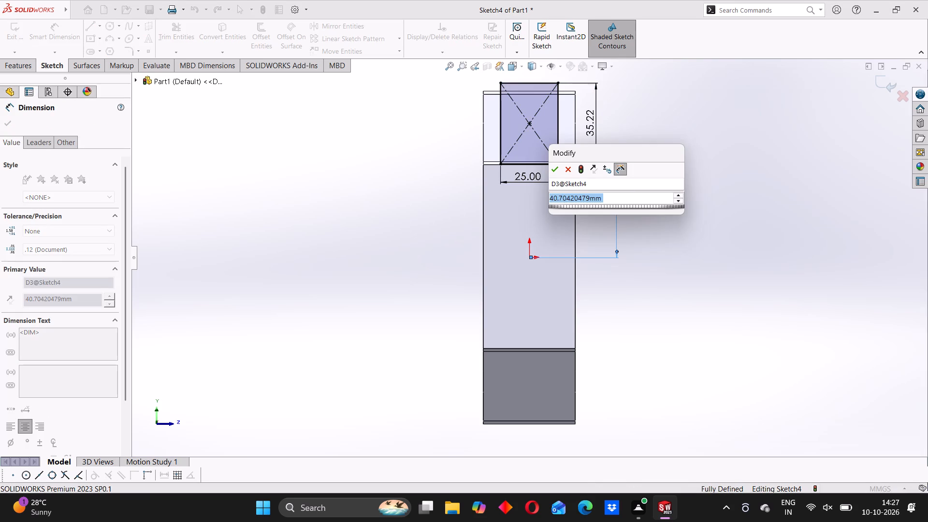
left_click(554, 171)
left_click(633, 207)
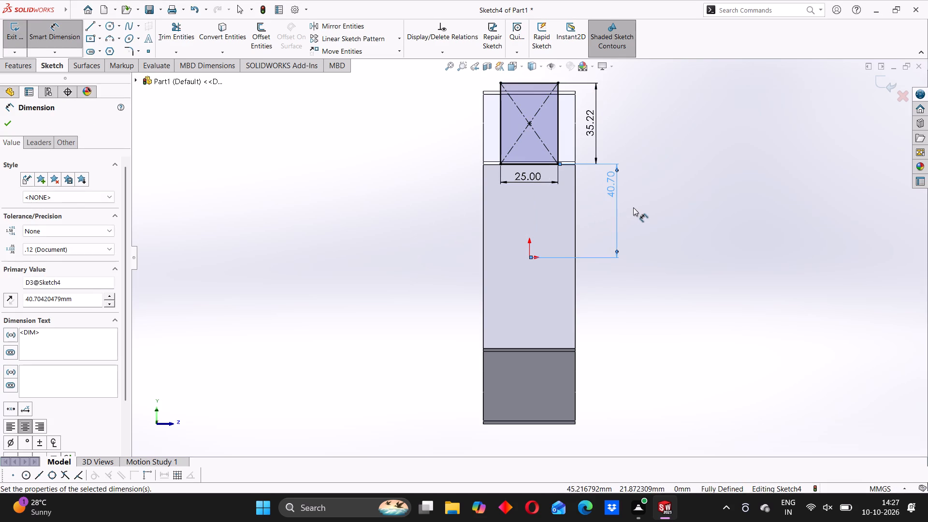
Draw a horizontal centreline about 41.6 mm long from the origin outward past the base's side edge.
scroll(633, 217, "up", 3)
scroll(537, 253, "down", 1)
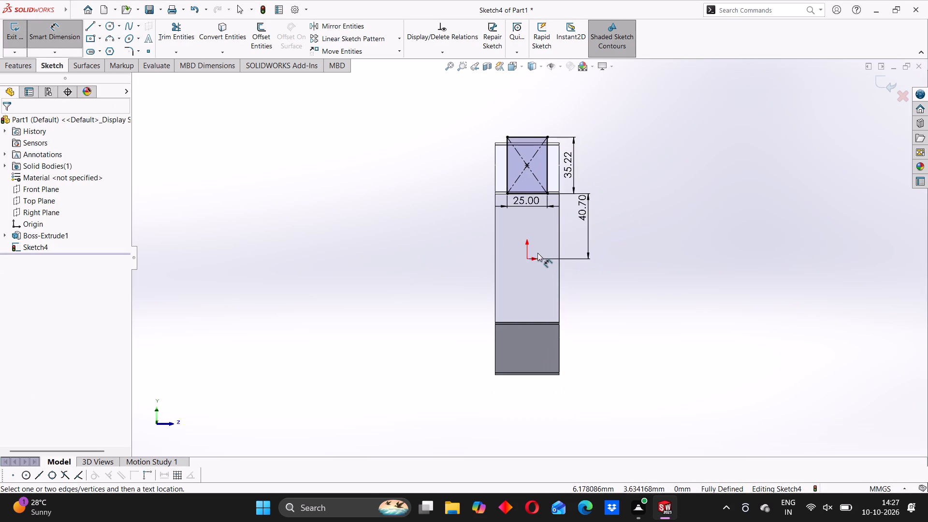
scroll(537, 253, "down", 1)
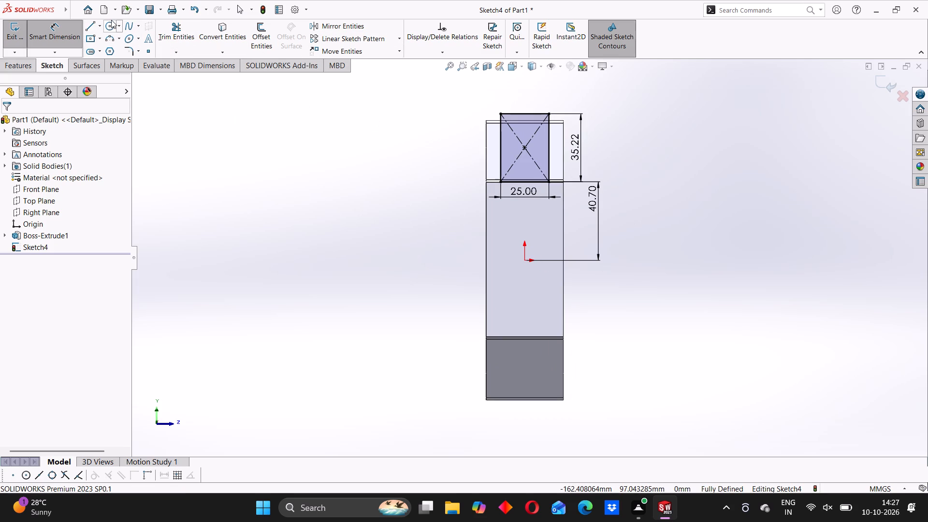
left_click(100, 26)
left_click(111, 51)
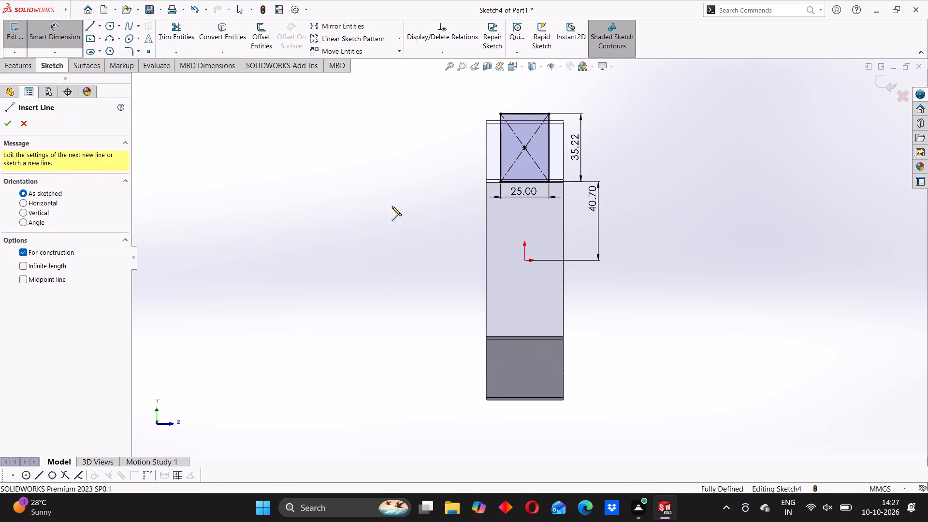
left_click(524, 261)
left_click(605, 261)
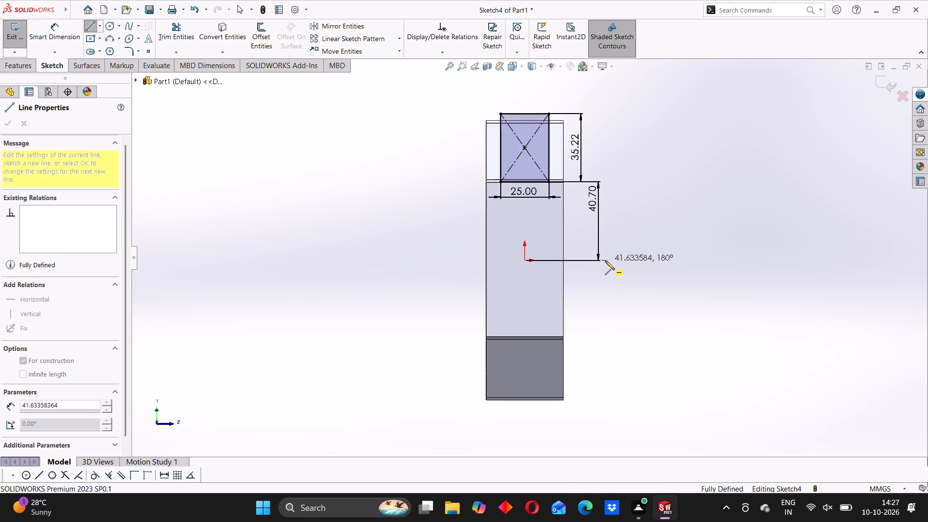
right_click(615, 158)
left_click(642, 167)
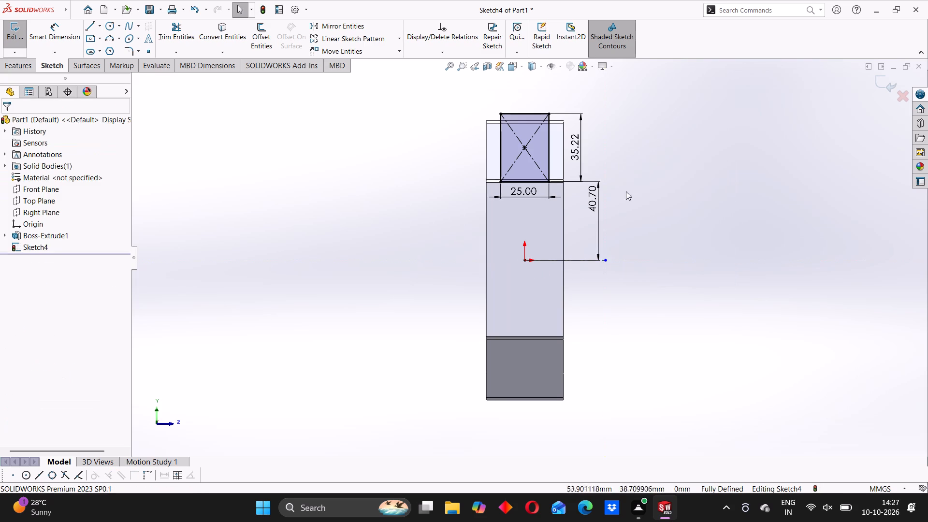
Cut-extrude the rectangle sketch using the Through All - Both end condition to split the handle's upper arm into two prongs.
scroll(613, 217, "up", 2)
middle_click_drag(615, 232, 521, 247)
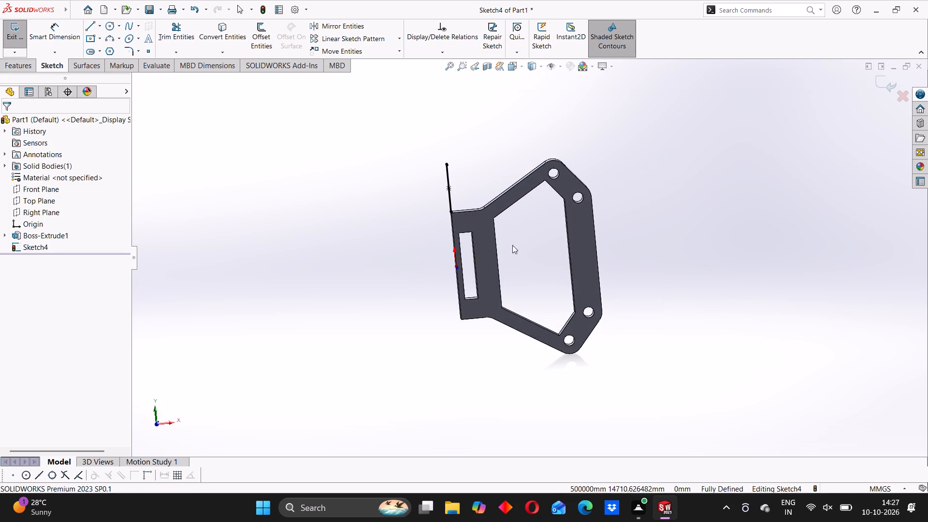
left_click(28, 71)
left_click(160, 30)
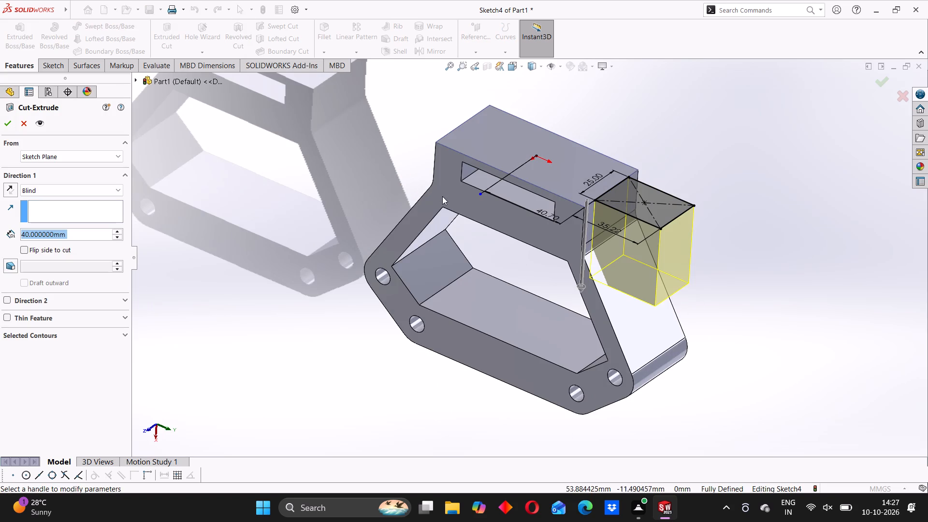
middle_click_drag(432, 213, 461, 177)
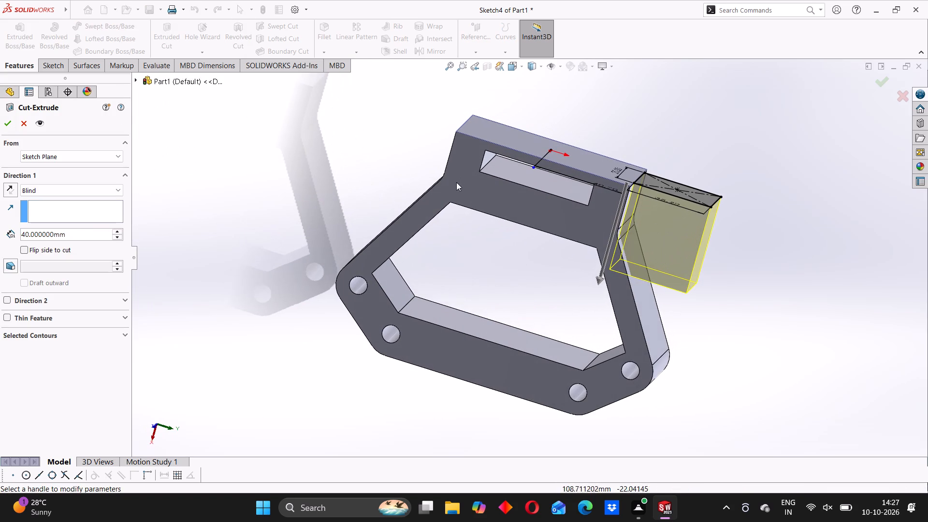
left_click(86, 192)
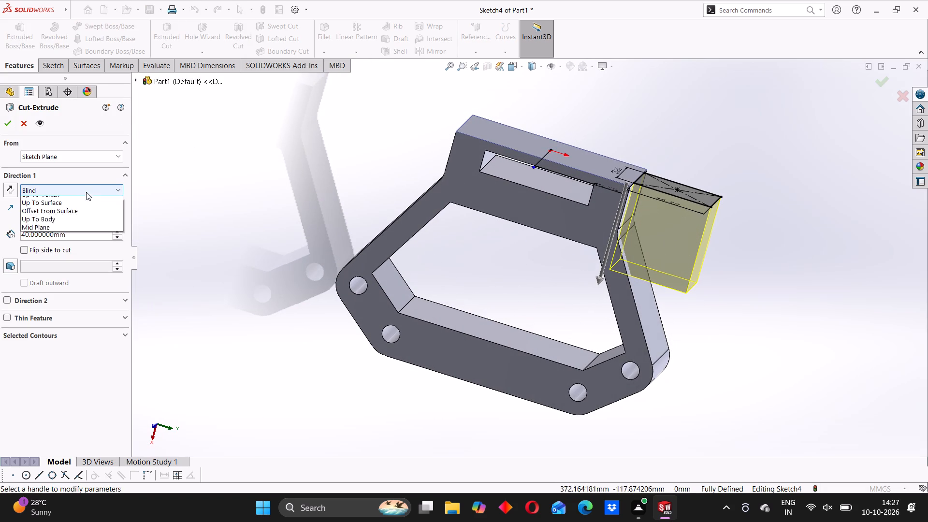
left_click(45, 216)
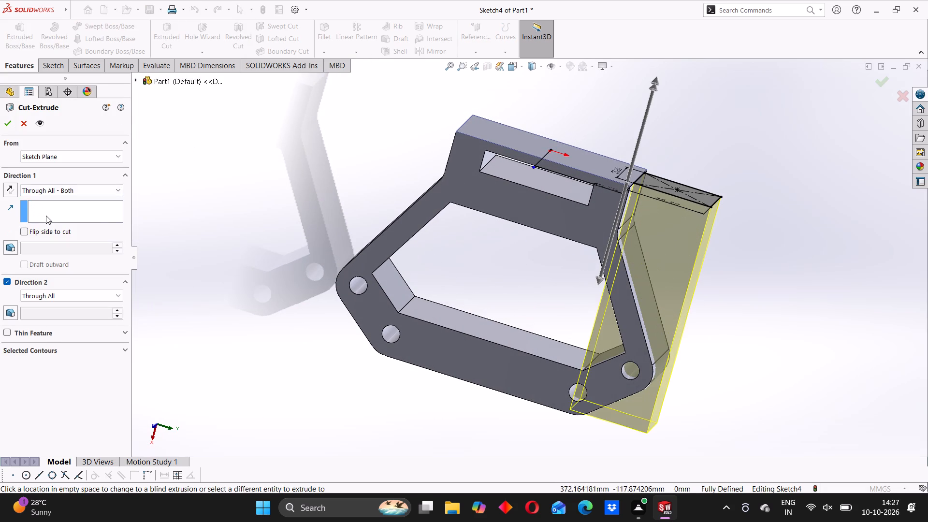
middle_click_drag(441, 266, 442, 157)
middle_click_drag(440, 266, 464, 208)
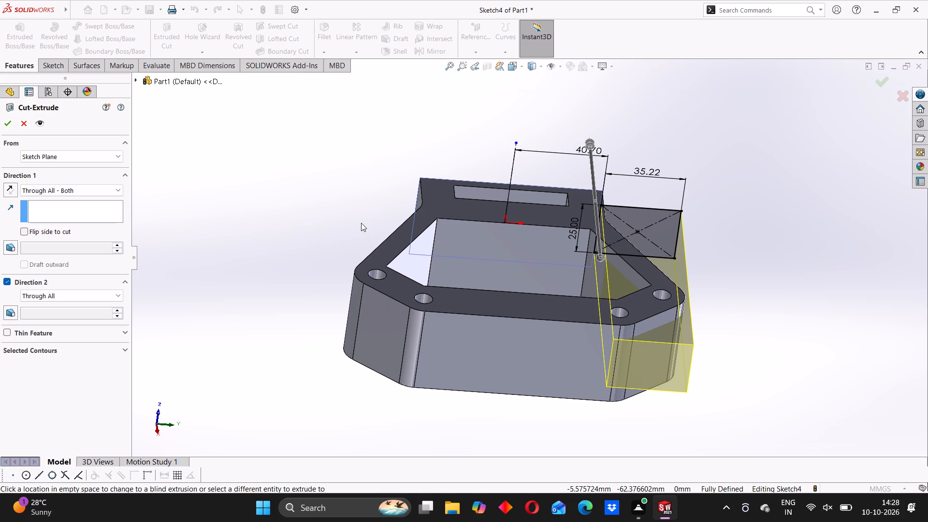
middle_click_drag(524, 265, 452, 271)
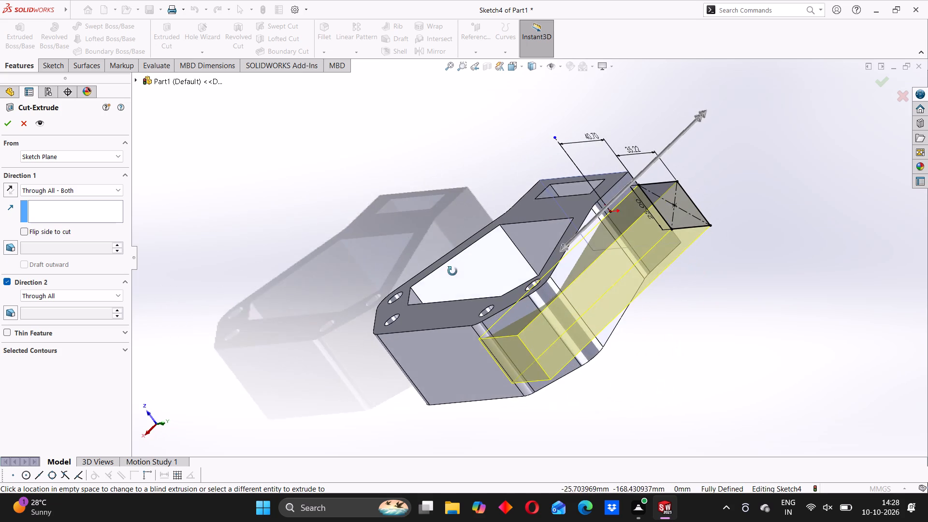
middle_click_drag(452, 271, 453, 267)
middle_click_drag(441, 288, 505, 316)
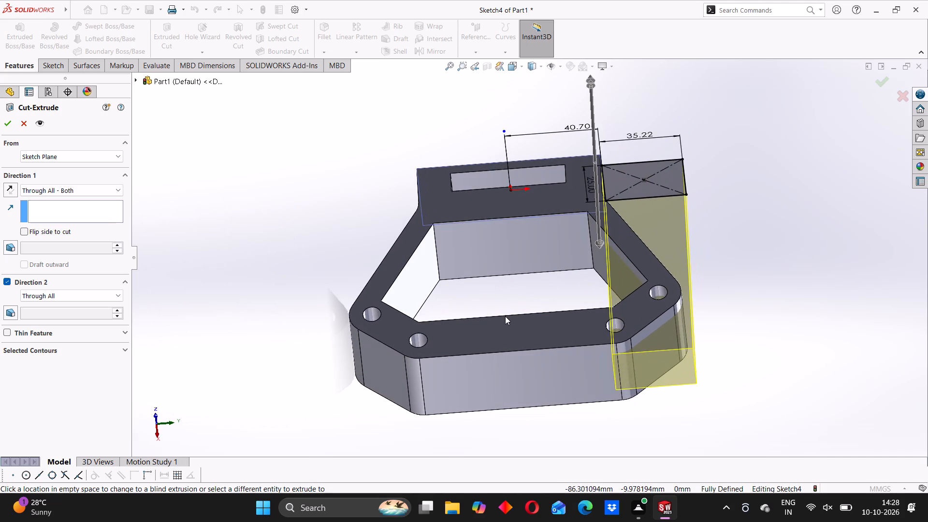
left_click(4, 122)
Examine the cut body from several sides, including the forked arm, the handle opening and the holes.
middle_click_drag(549, 287, 554, 270)
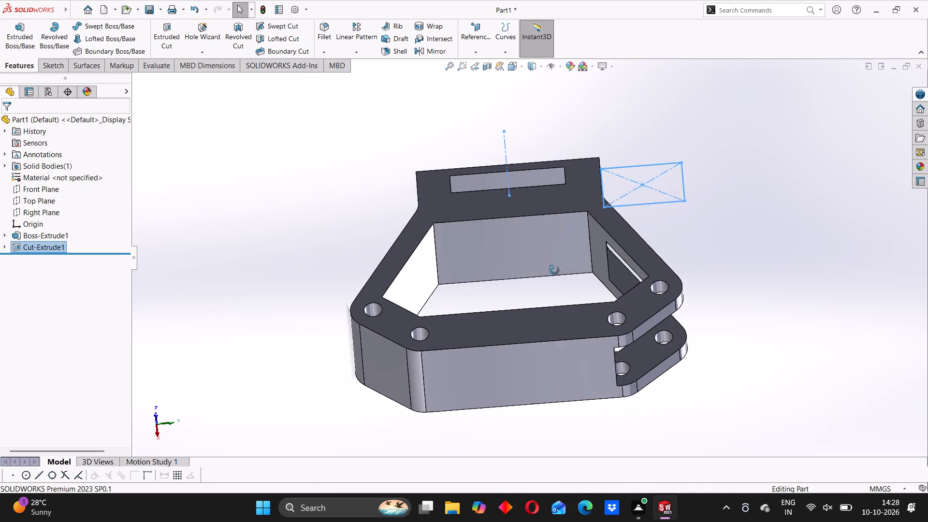
middle_click_drag(554, 270, 473, 372)
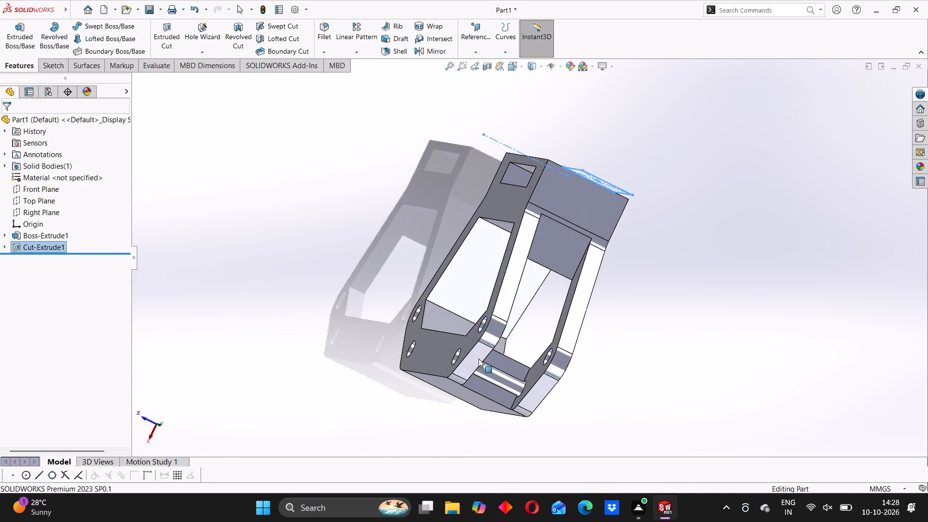
middle_click_drag(462, 254, 608, 331)
left_click(335, 257)
middle_click_drag(508, 258, 353, 310)
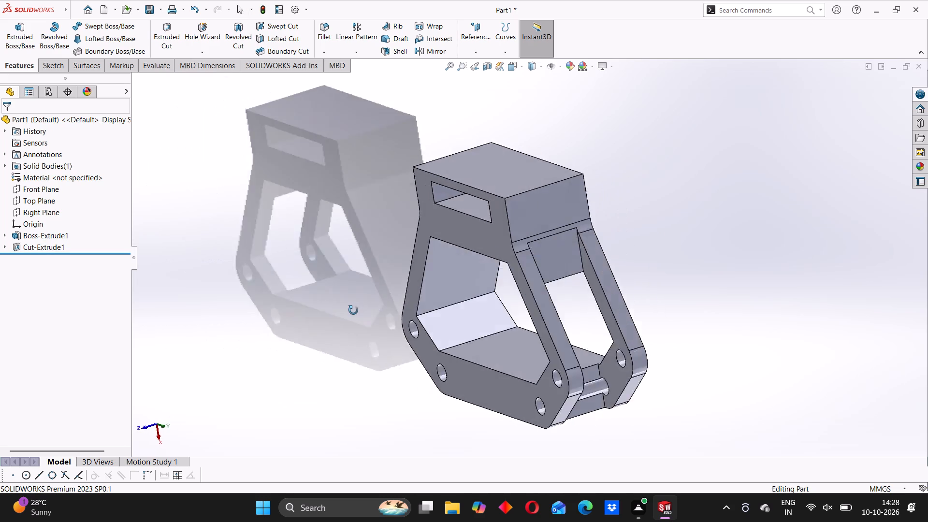
middle_click_drag(353, 310, 330, 310)
middle_click_drag(371, 268, 533, 293)
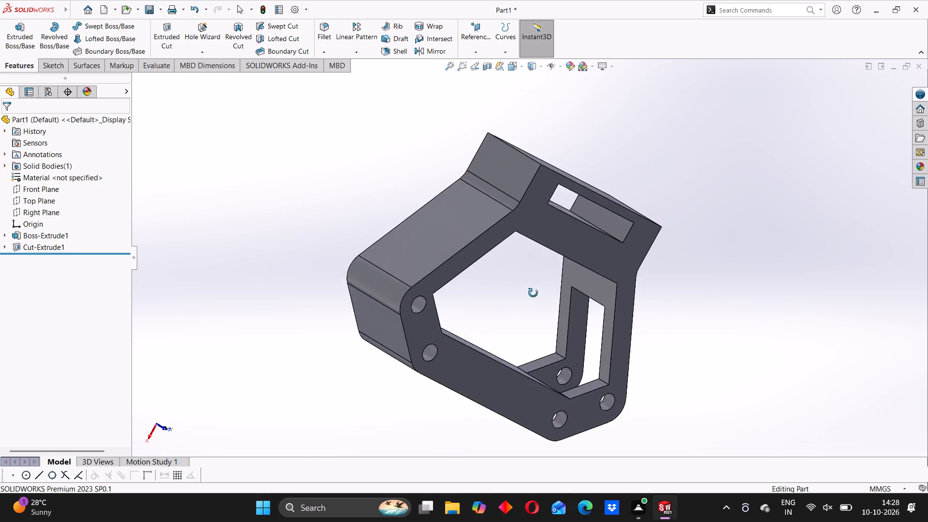
middle_click_drag(533, 293, 472, 299)
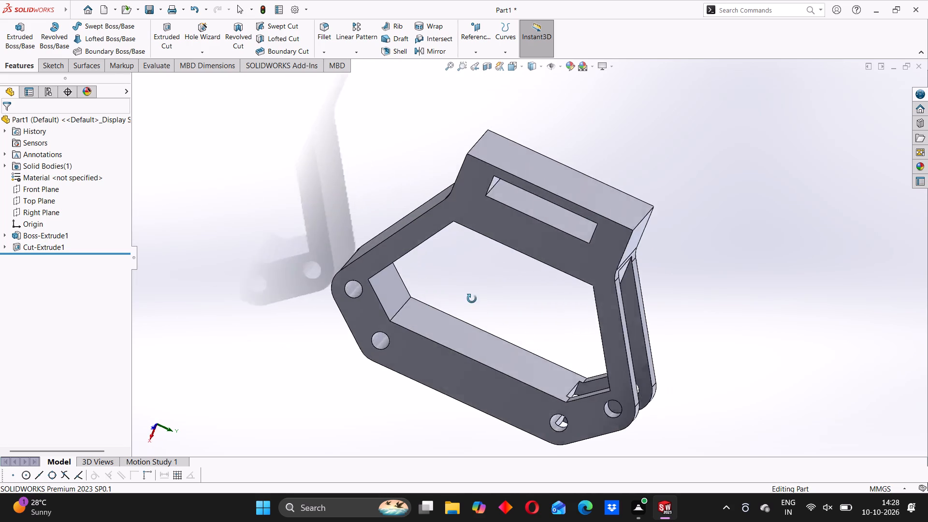
middle_click_drag(472, 299, 483, 309)
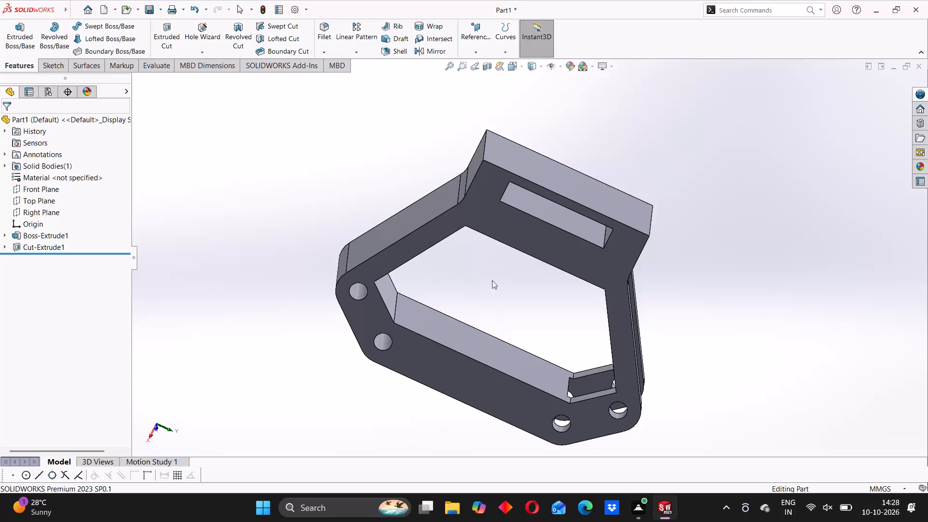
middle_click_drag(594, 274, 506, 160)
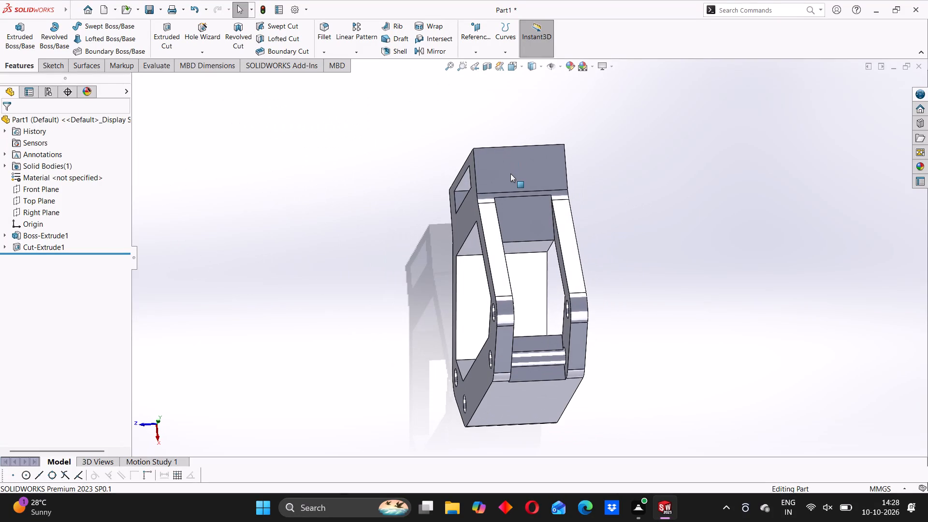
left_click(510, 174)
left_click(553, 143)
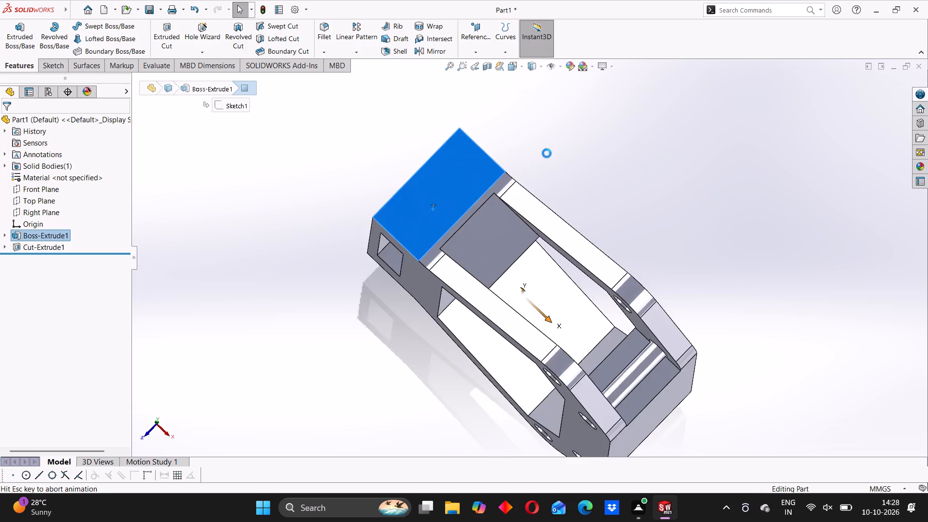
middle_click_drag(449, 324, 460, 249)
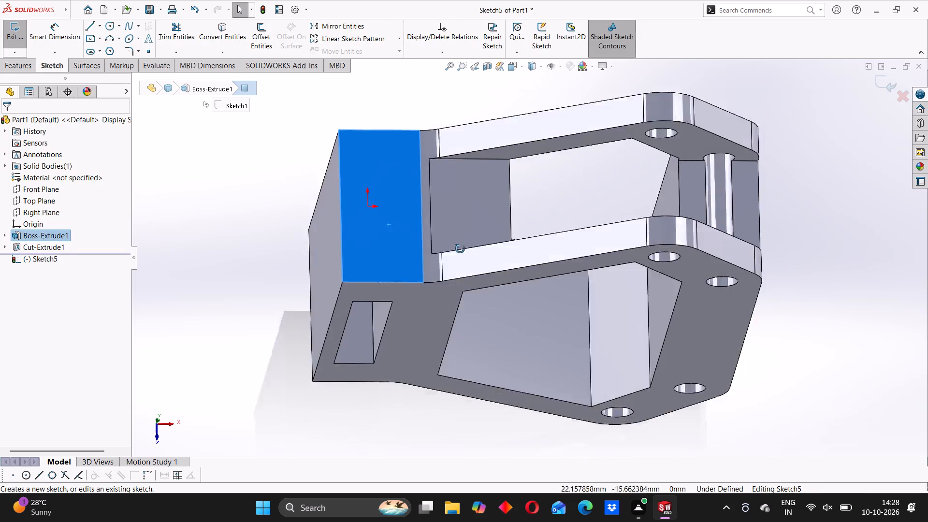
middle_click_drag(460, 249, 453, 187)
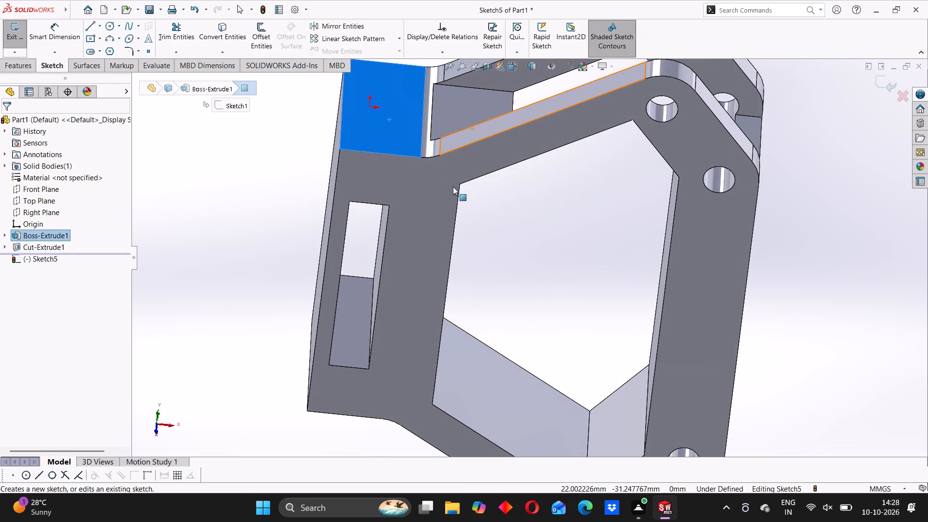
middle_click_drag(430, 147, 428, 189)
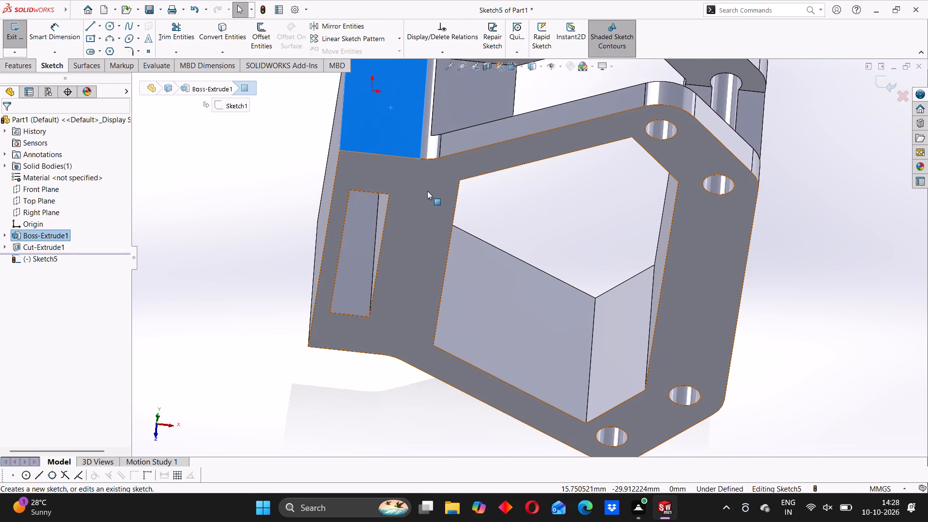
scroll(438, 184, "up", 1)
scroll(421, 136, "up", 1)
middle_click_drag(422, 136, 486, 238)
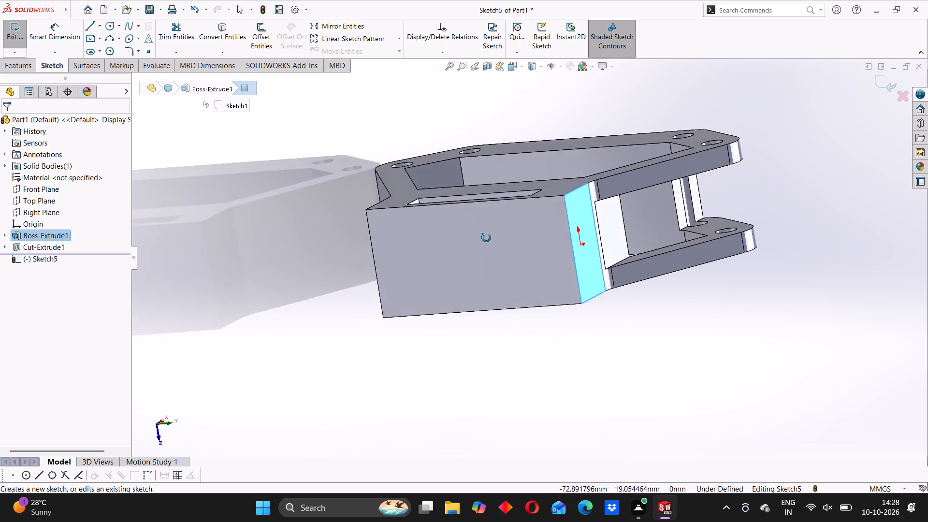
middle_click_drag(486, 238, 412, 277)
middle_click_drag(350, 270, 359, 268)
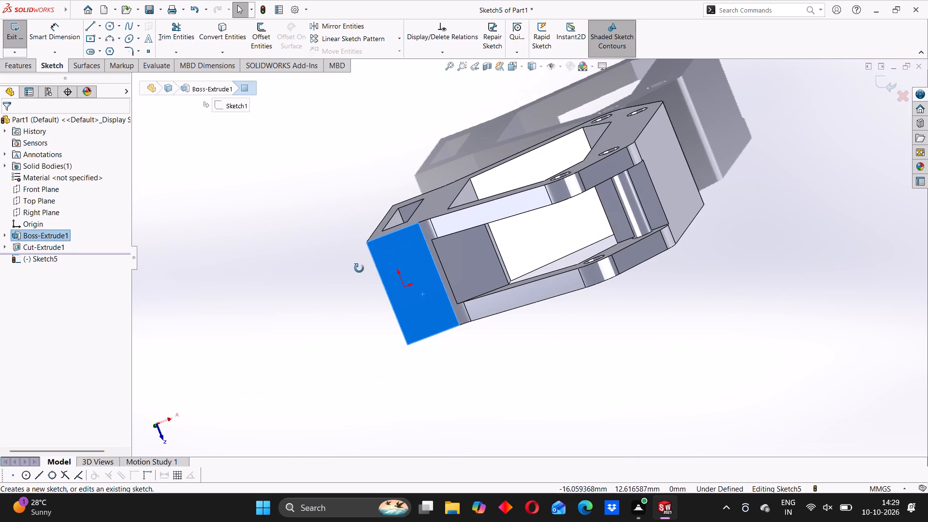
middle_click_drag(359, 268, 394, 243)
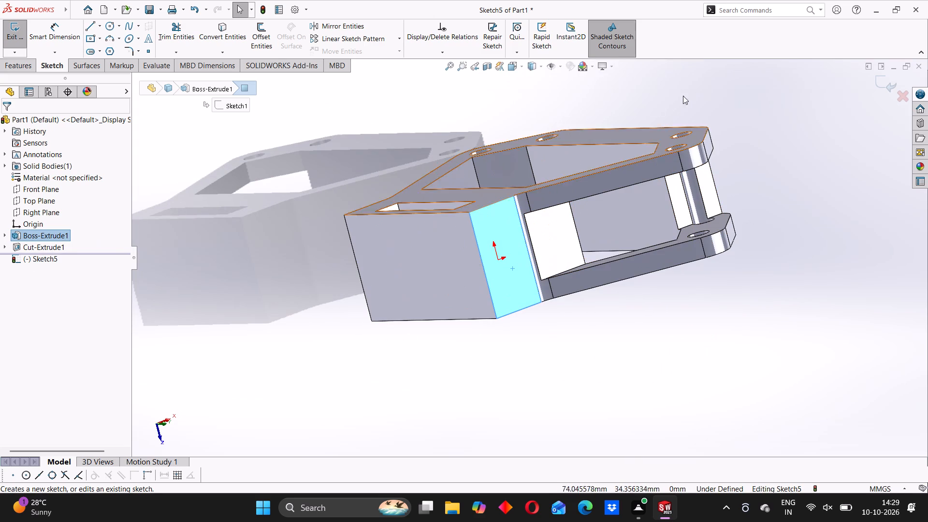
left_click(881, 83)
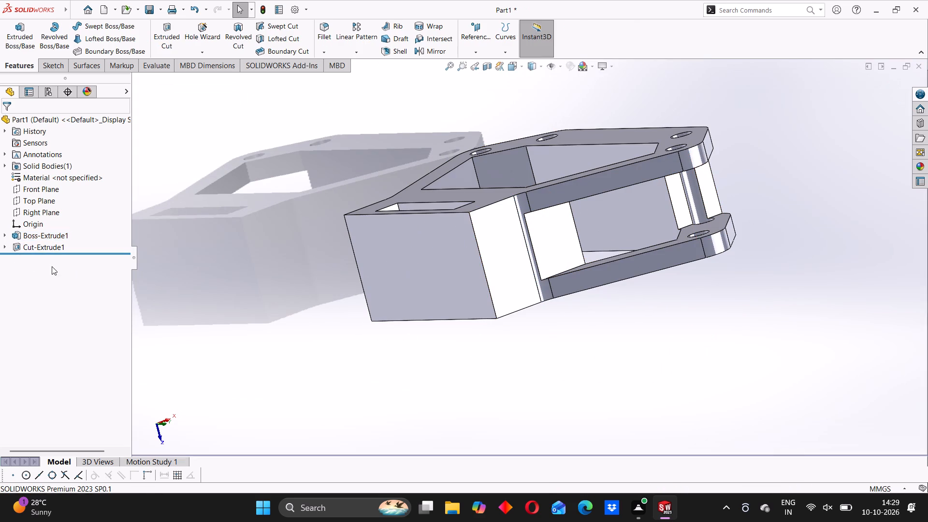
Delete the Cut-Extrude1 feature and its leftover rectangle sketch, Sketch4.
right_click(27, 247)
left_click(57, 303)
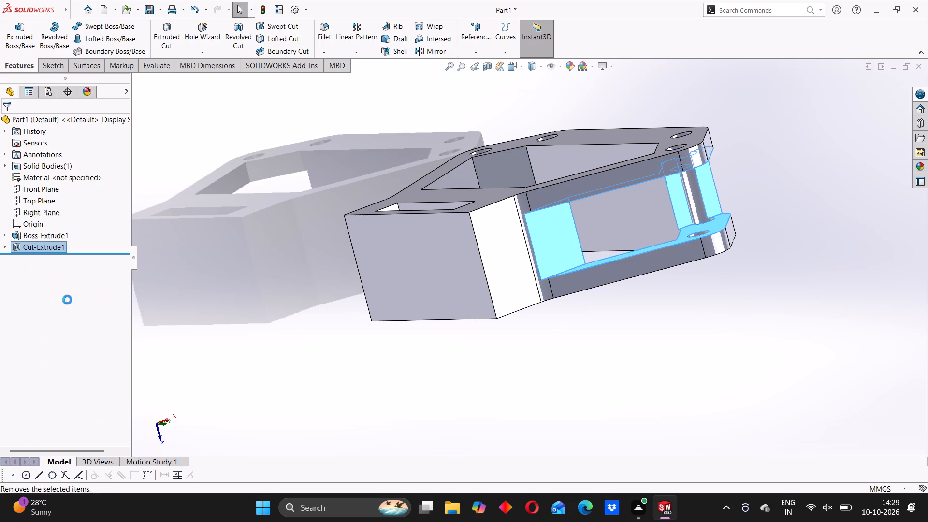
left_click(545, 184)
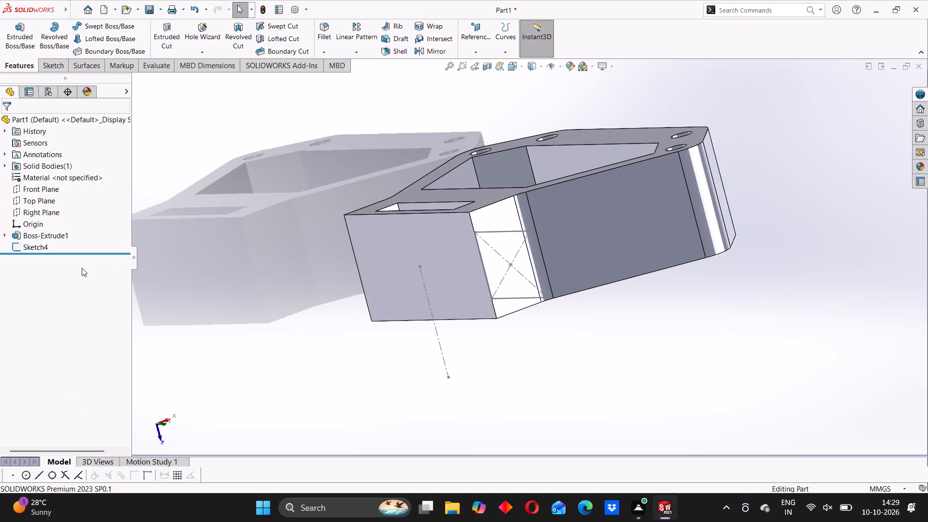
right_click(34, 247)
left_click(59, 314)
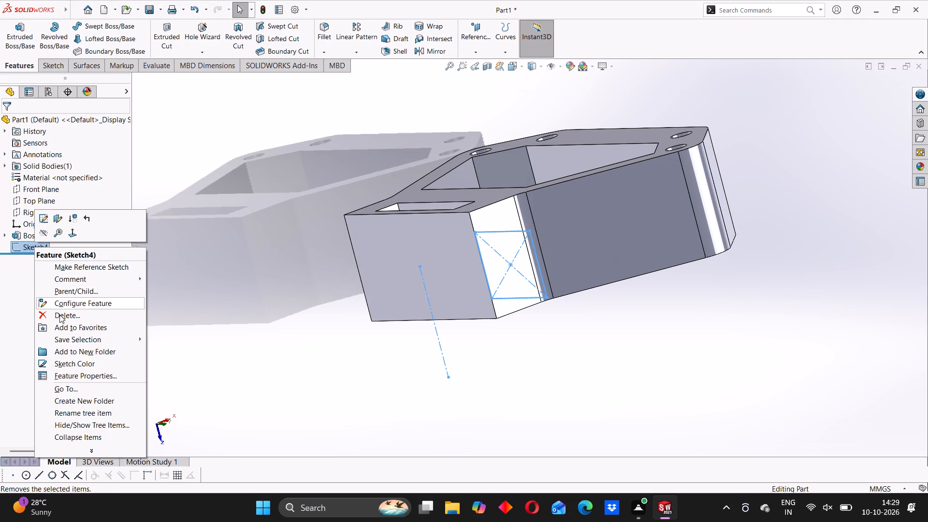
left_click(535, 187)
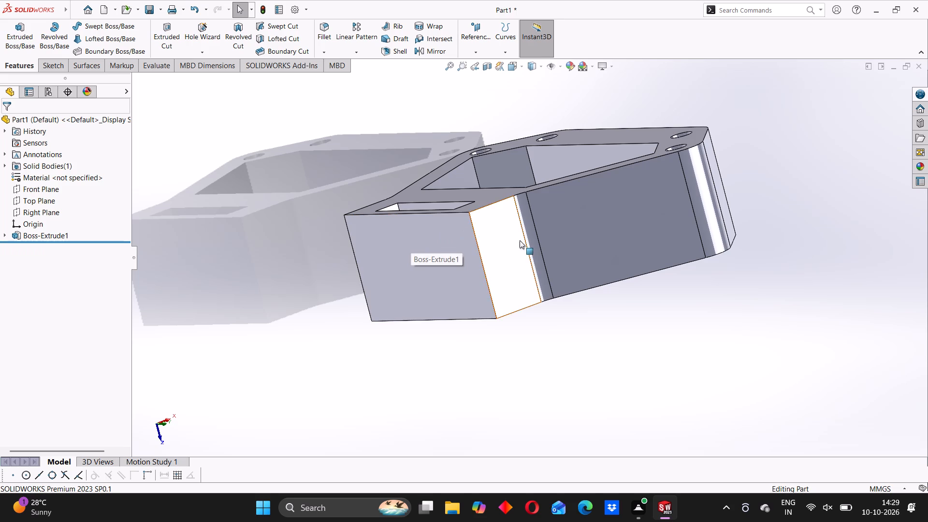
On the base's end face, sketch a centre rectangle about 75.7 × 27.8 mm from the face's inner edge across the upper arm, centred level with the origin.
middle_click_drag(514, 253, 495, 209)
left_click(462, 222)
left_click(501, 191)
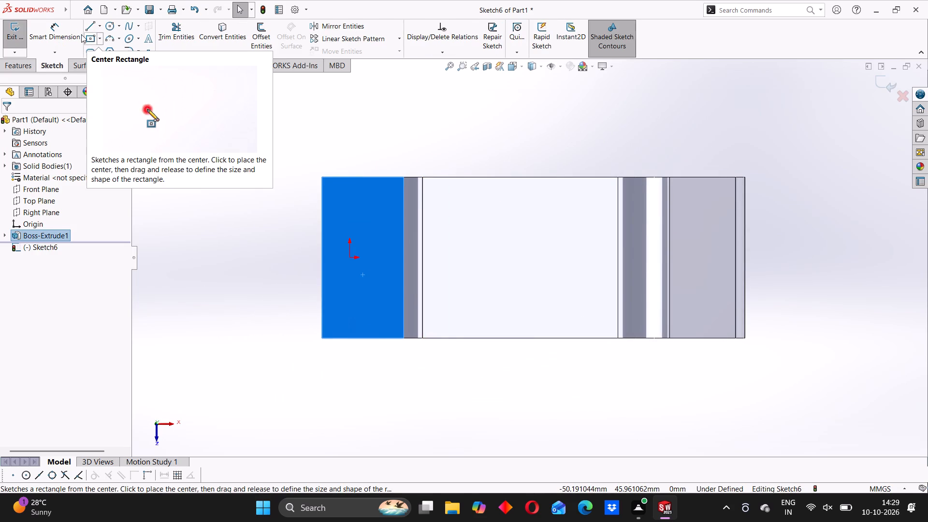
left_click(102, 37)
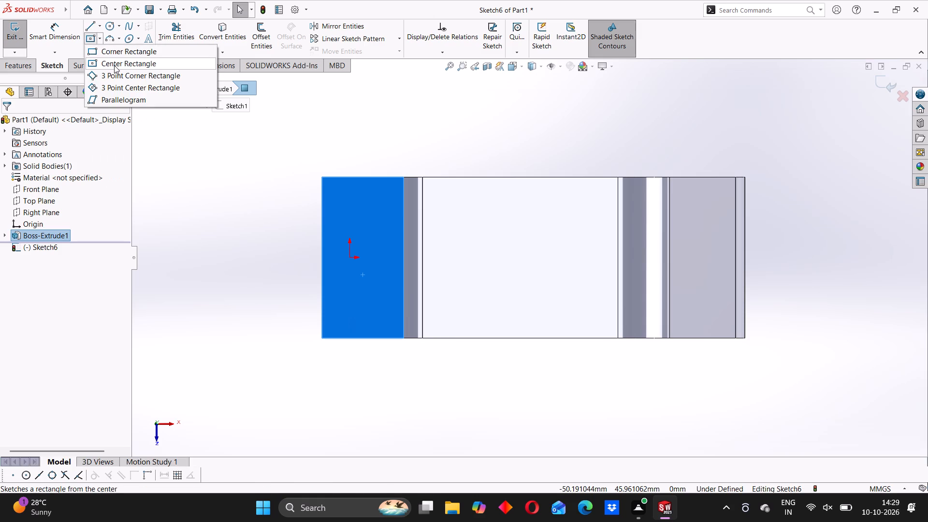
left_click(114, 65)
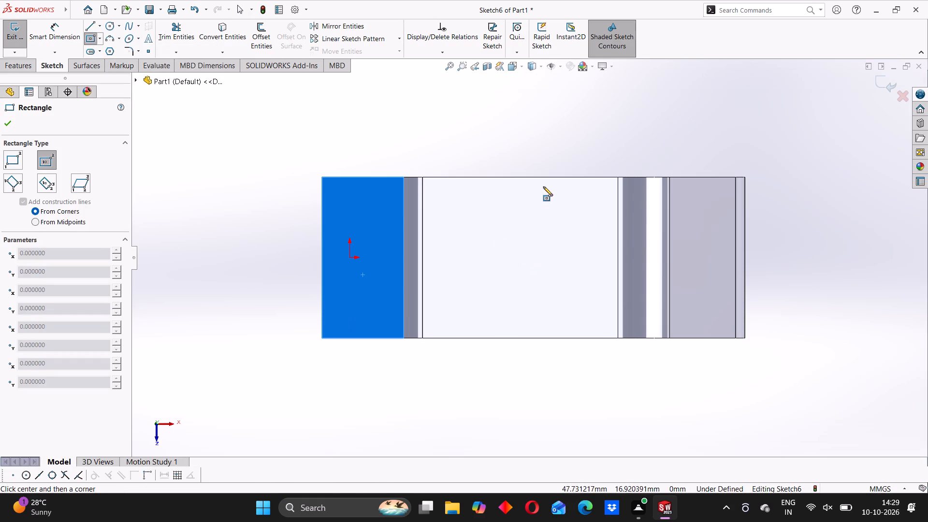
left_click(556, 256)
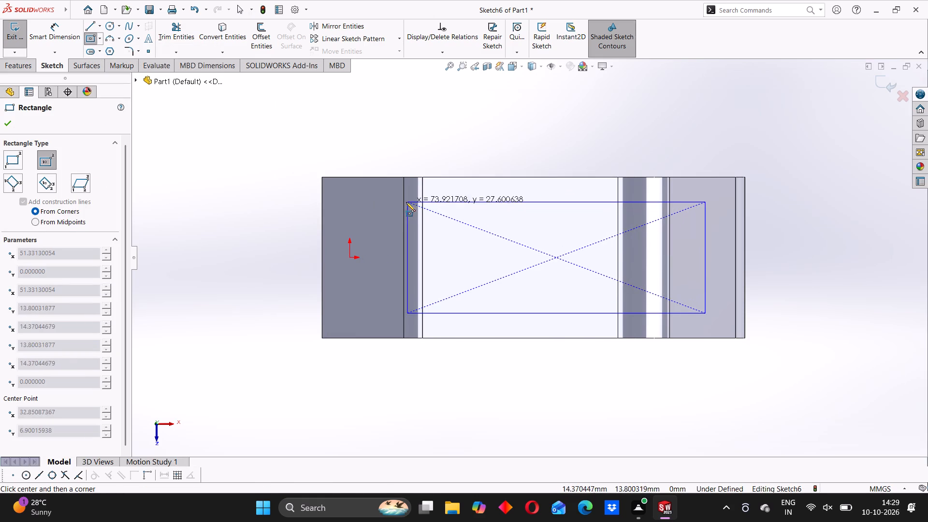
left_click(405, 202)
Dimension the rectangle to 85 mm long and 25 mm high.
left_click(53, 33)
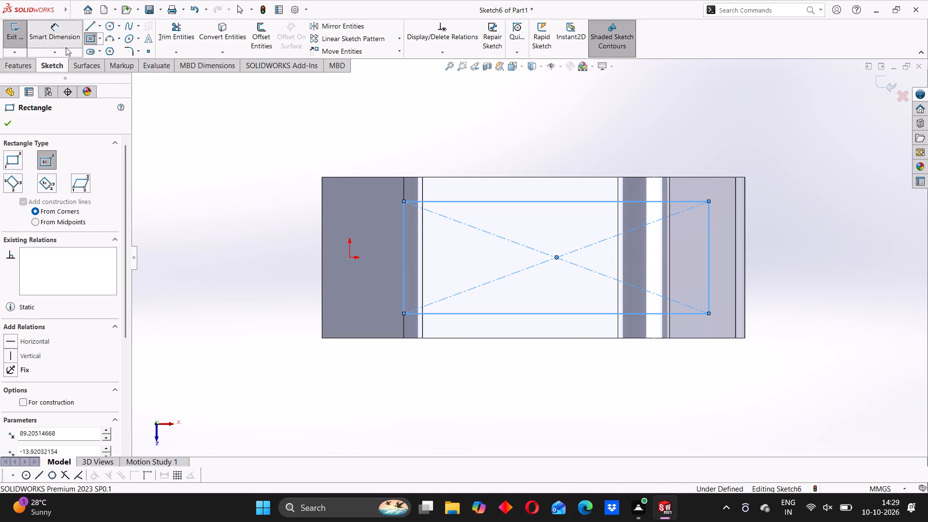
left_click(492, 203)
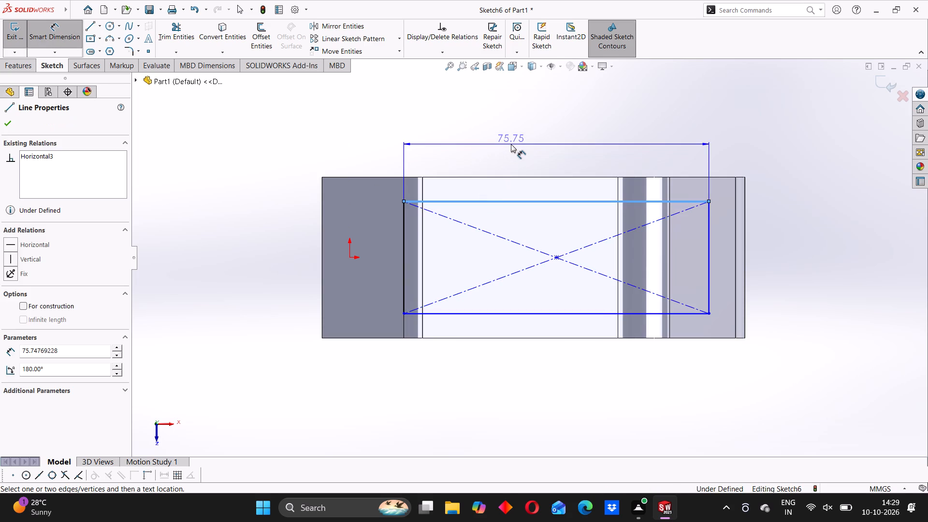
left_click(511, 144)
type("85")
key("Return")
left_click(370, 121)
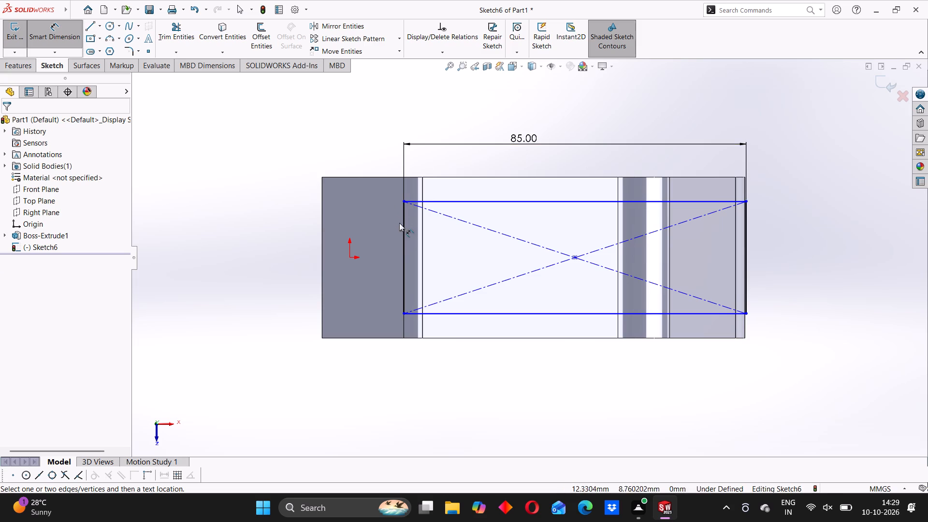
left_click_drag(403, 227, 399, 226)
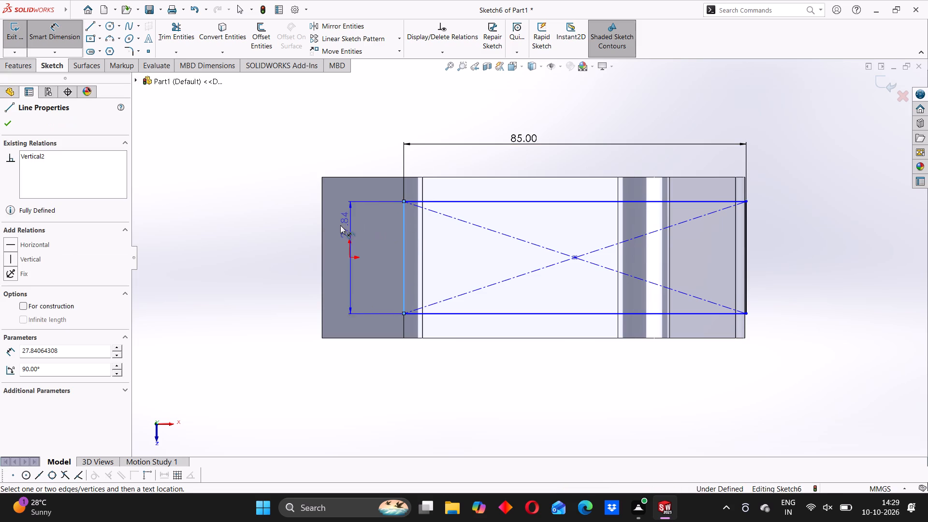
left_click(301, 225)
type("25")
key("Return")
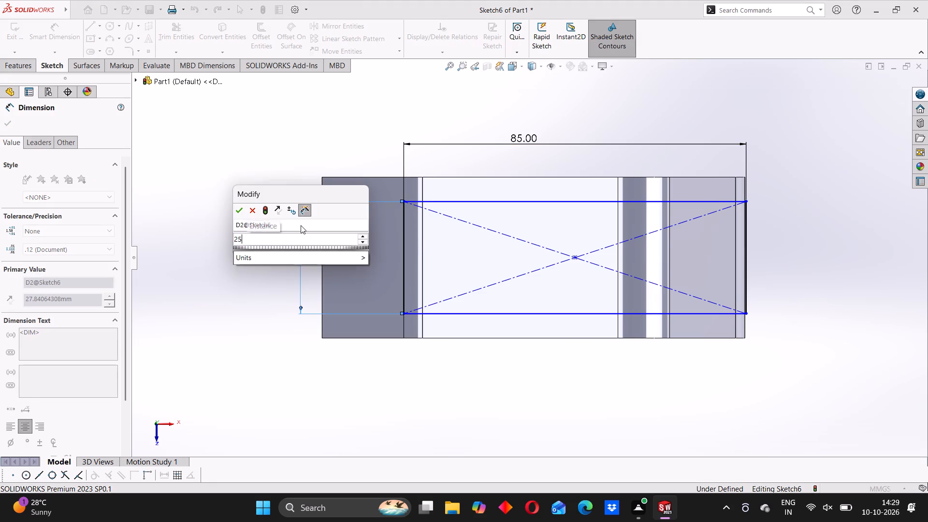
left_click(765, 234)
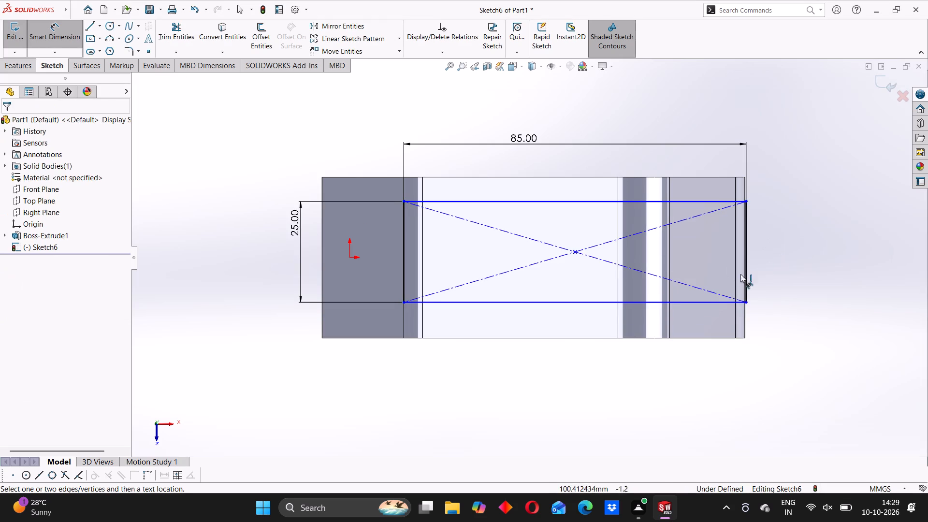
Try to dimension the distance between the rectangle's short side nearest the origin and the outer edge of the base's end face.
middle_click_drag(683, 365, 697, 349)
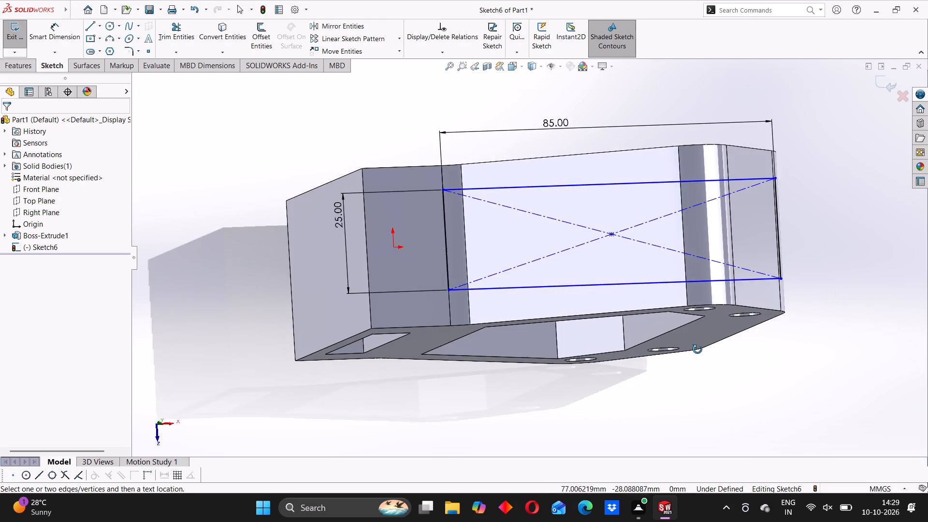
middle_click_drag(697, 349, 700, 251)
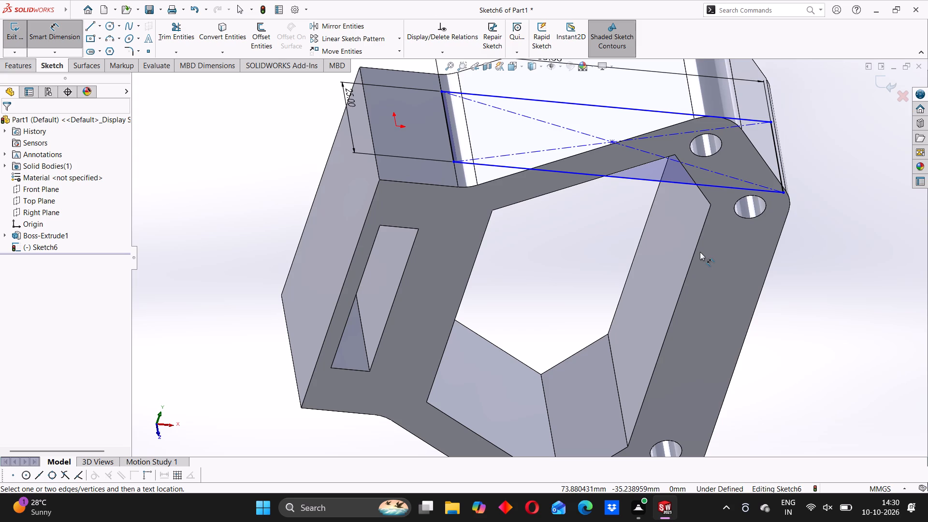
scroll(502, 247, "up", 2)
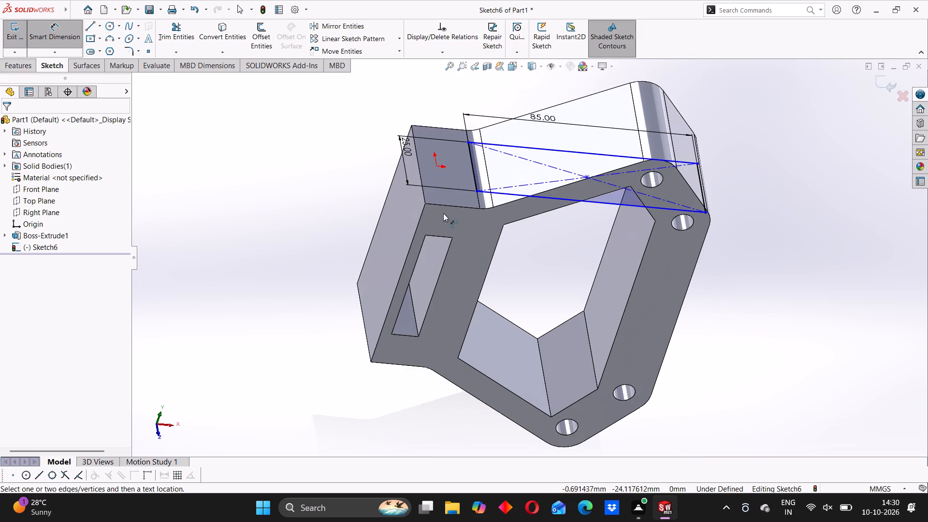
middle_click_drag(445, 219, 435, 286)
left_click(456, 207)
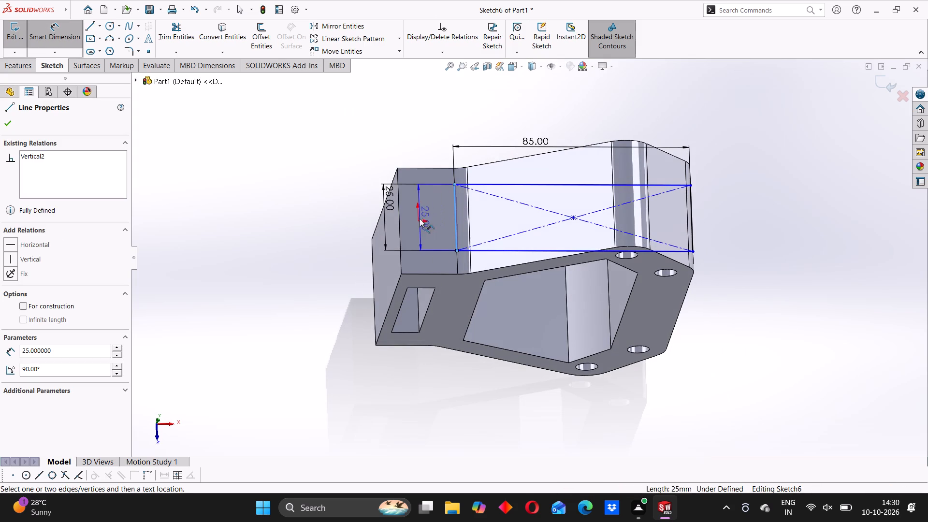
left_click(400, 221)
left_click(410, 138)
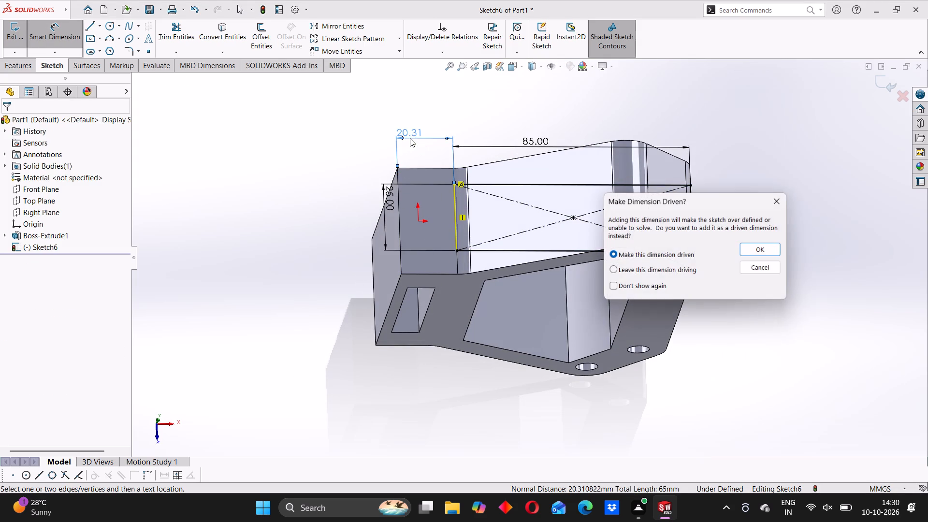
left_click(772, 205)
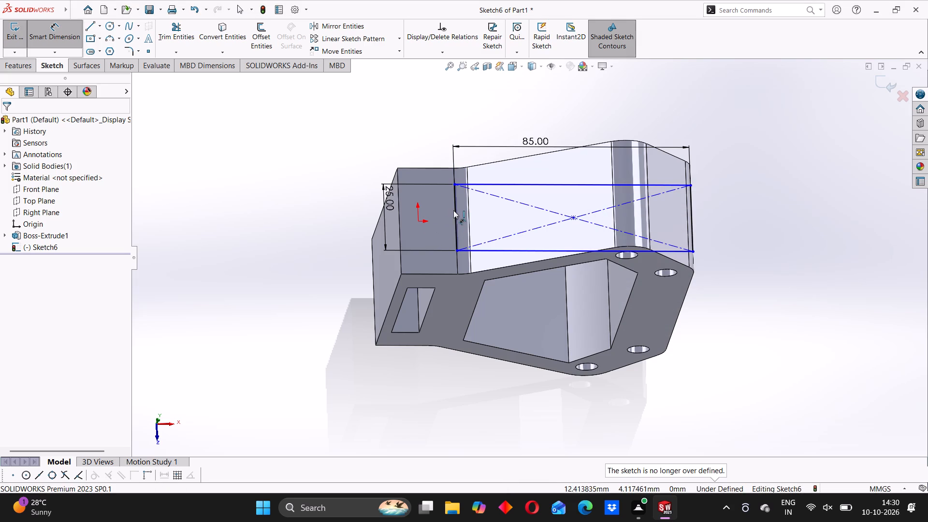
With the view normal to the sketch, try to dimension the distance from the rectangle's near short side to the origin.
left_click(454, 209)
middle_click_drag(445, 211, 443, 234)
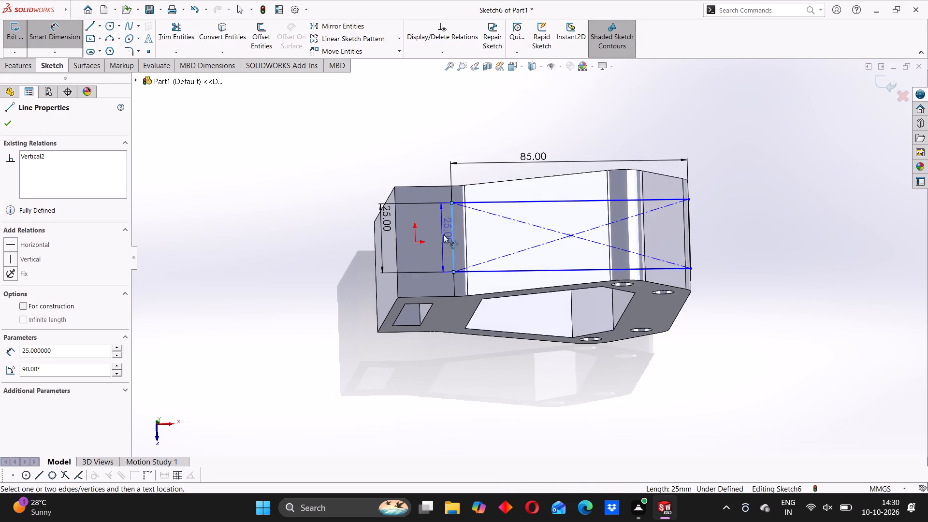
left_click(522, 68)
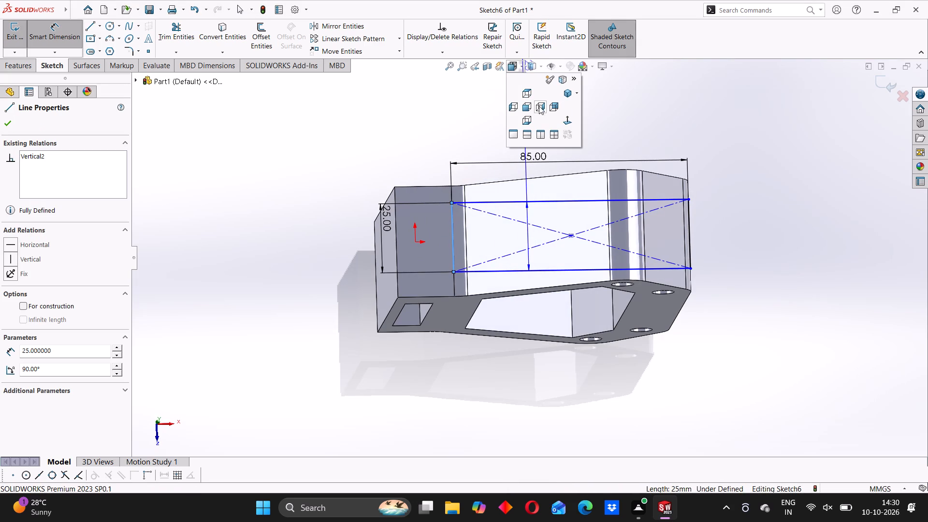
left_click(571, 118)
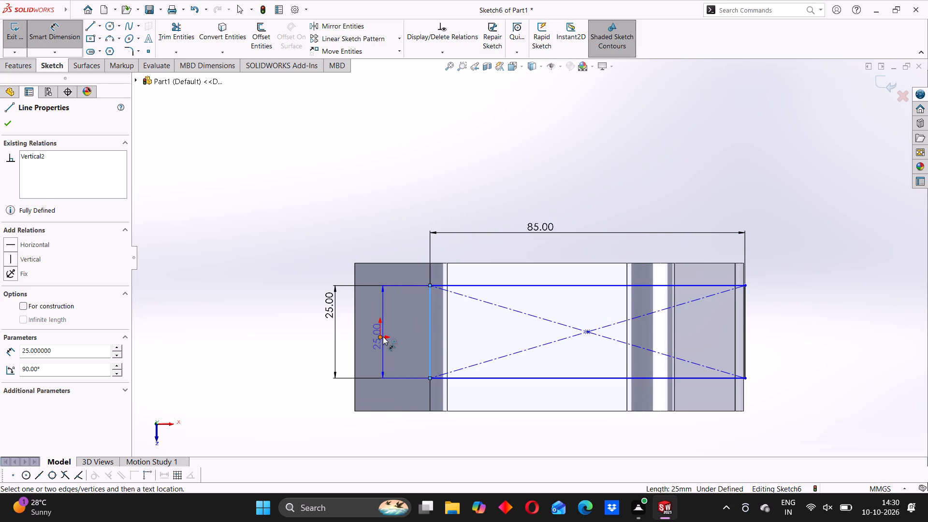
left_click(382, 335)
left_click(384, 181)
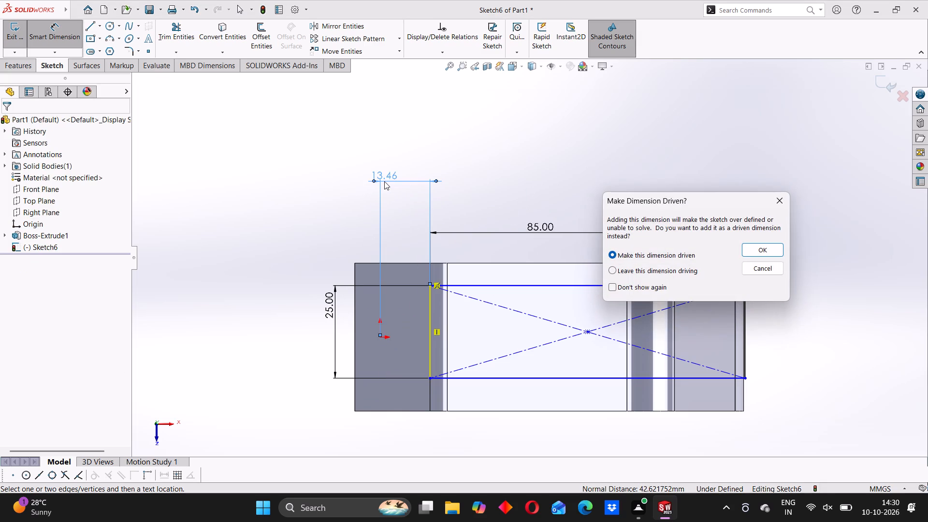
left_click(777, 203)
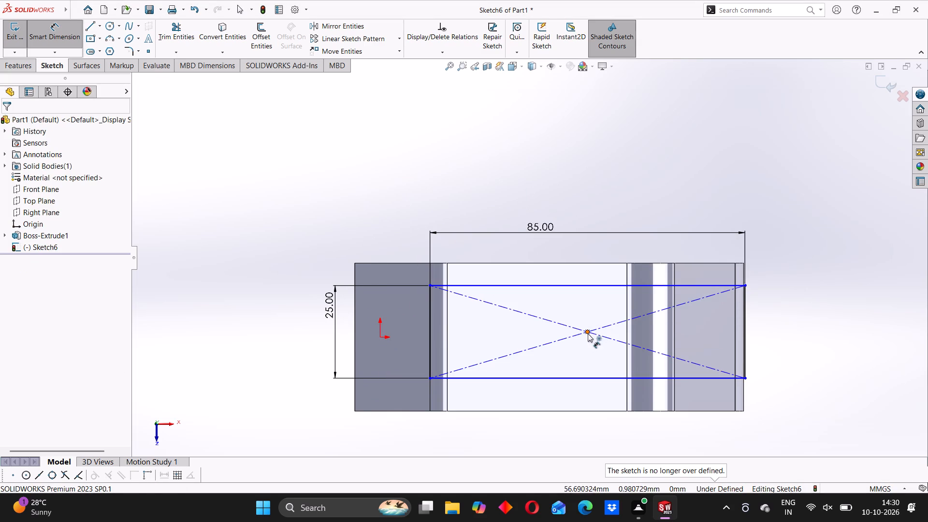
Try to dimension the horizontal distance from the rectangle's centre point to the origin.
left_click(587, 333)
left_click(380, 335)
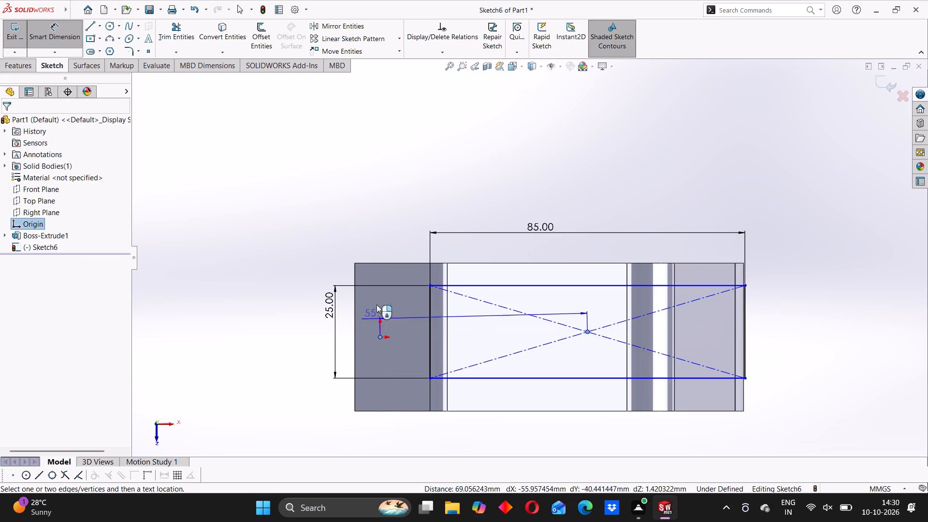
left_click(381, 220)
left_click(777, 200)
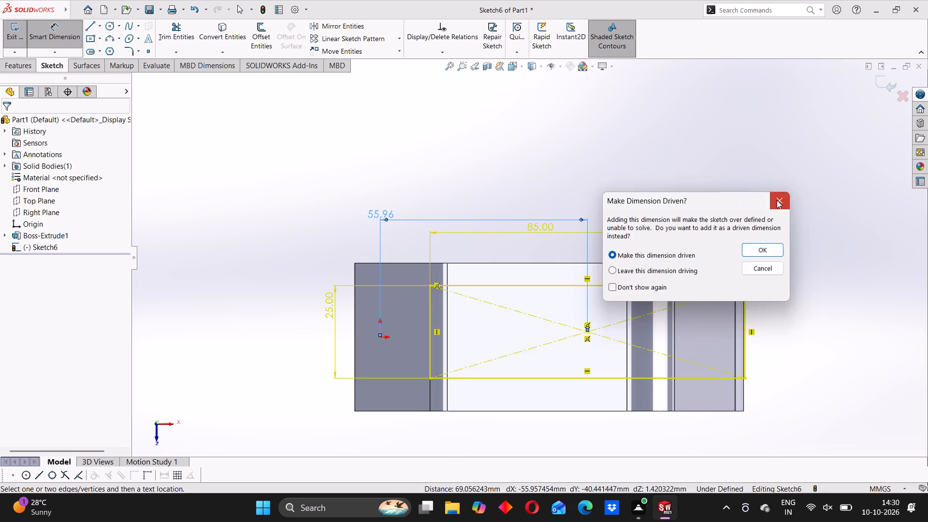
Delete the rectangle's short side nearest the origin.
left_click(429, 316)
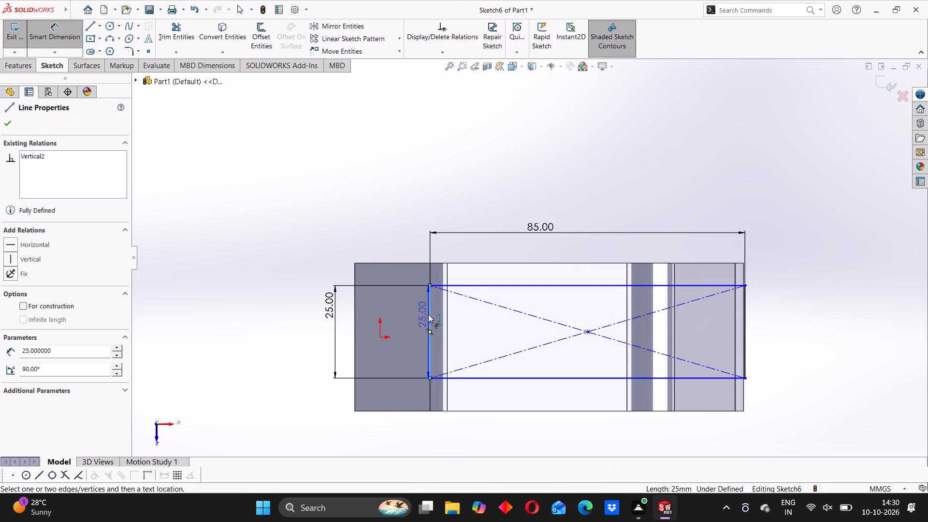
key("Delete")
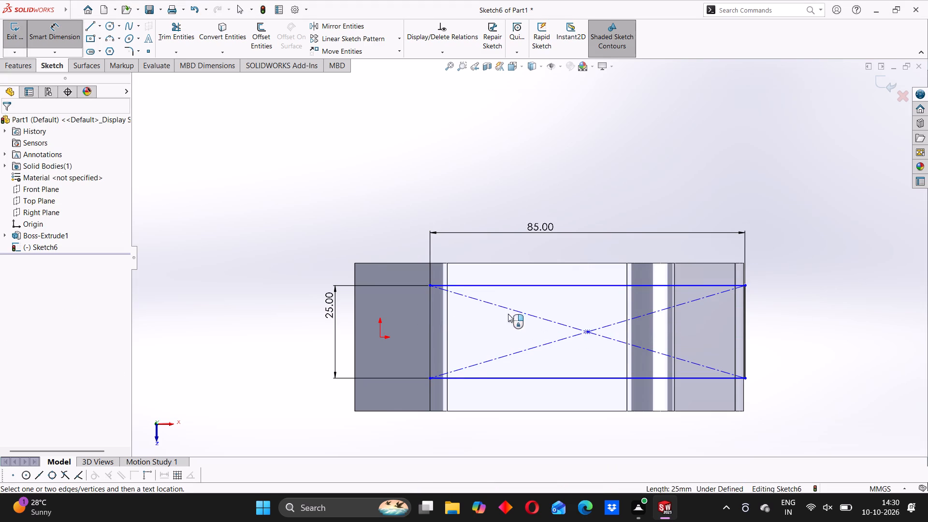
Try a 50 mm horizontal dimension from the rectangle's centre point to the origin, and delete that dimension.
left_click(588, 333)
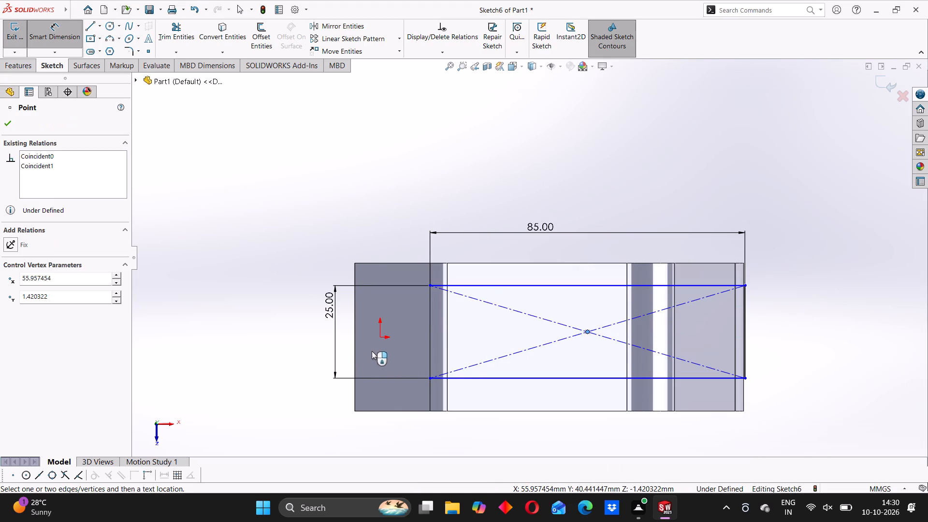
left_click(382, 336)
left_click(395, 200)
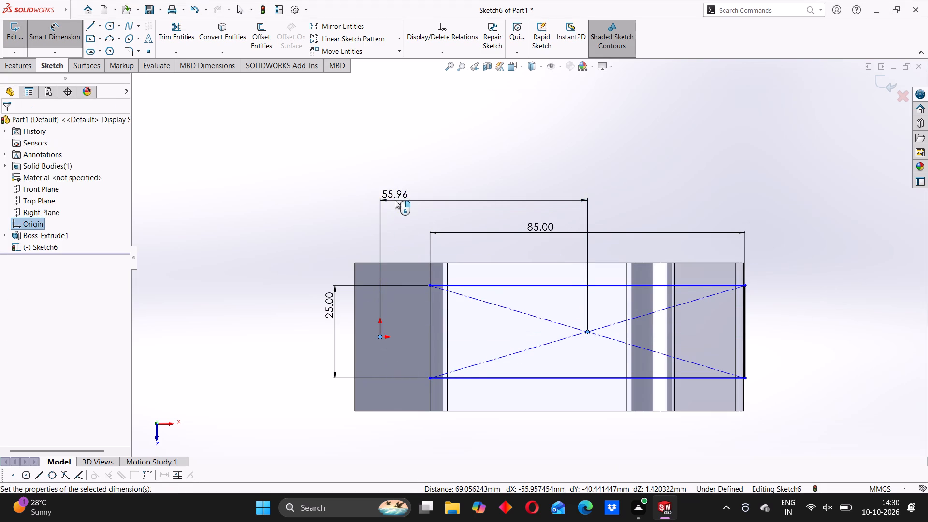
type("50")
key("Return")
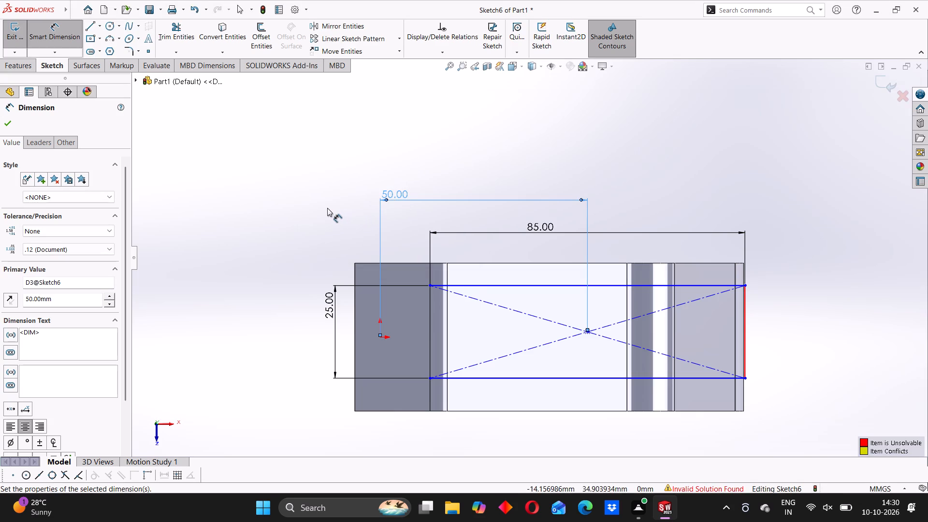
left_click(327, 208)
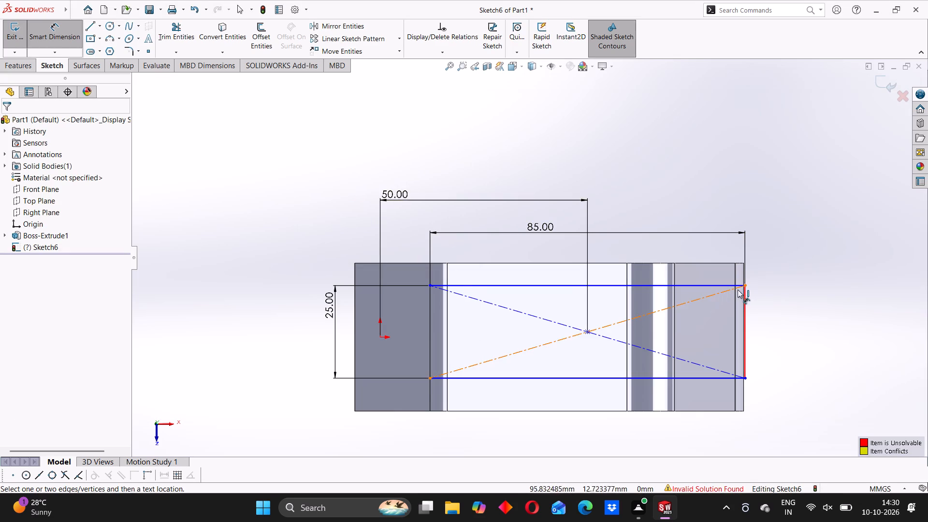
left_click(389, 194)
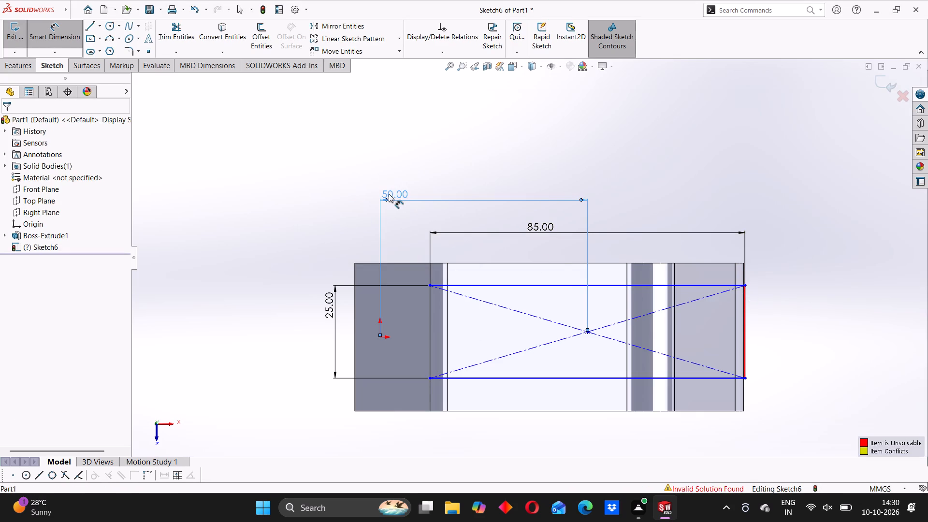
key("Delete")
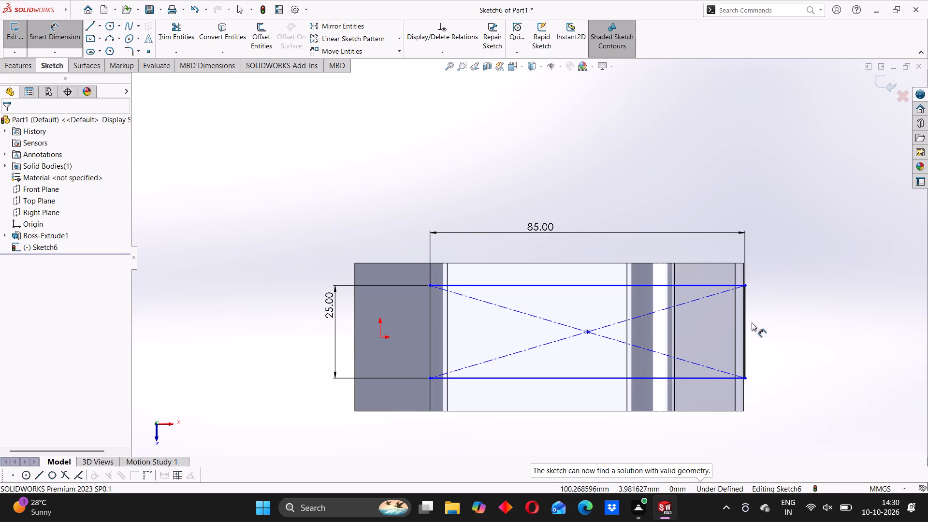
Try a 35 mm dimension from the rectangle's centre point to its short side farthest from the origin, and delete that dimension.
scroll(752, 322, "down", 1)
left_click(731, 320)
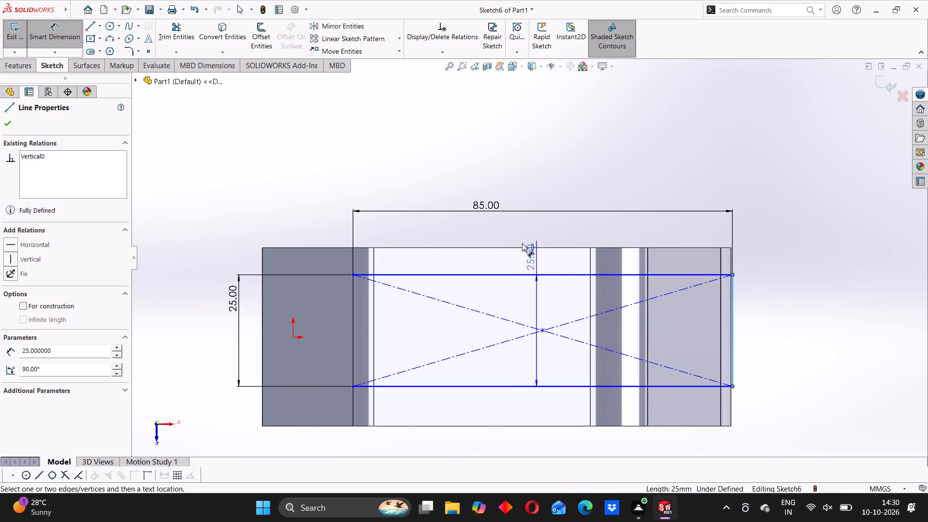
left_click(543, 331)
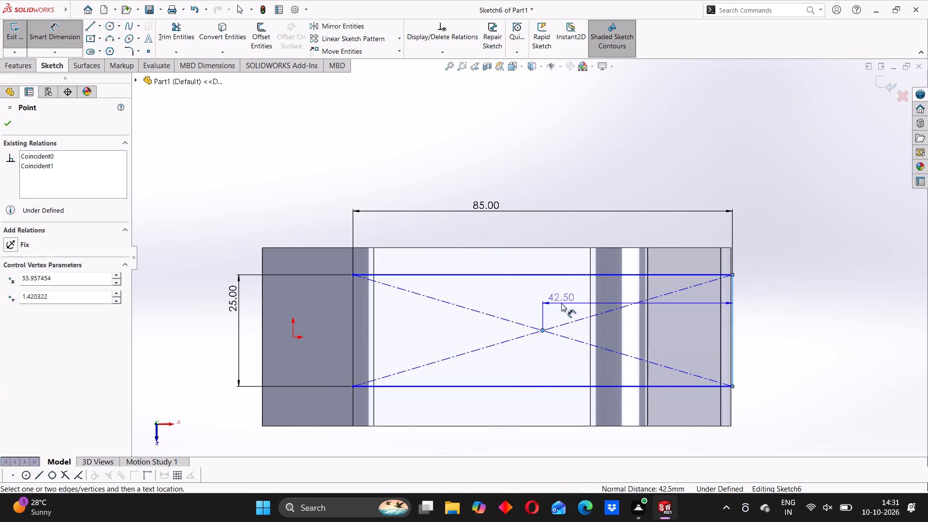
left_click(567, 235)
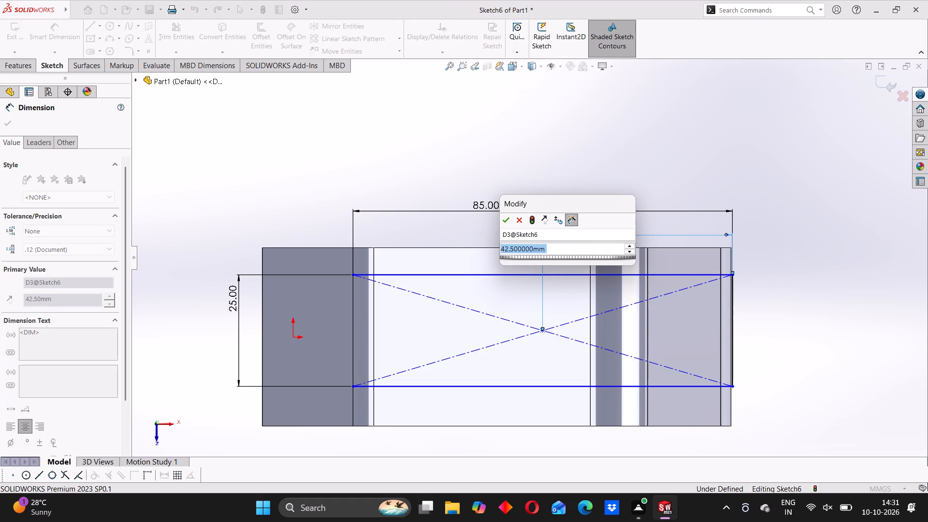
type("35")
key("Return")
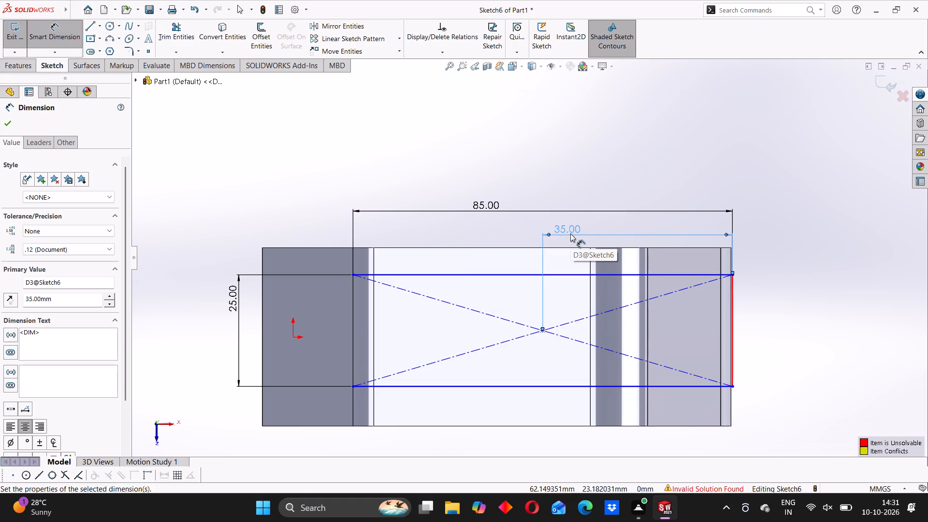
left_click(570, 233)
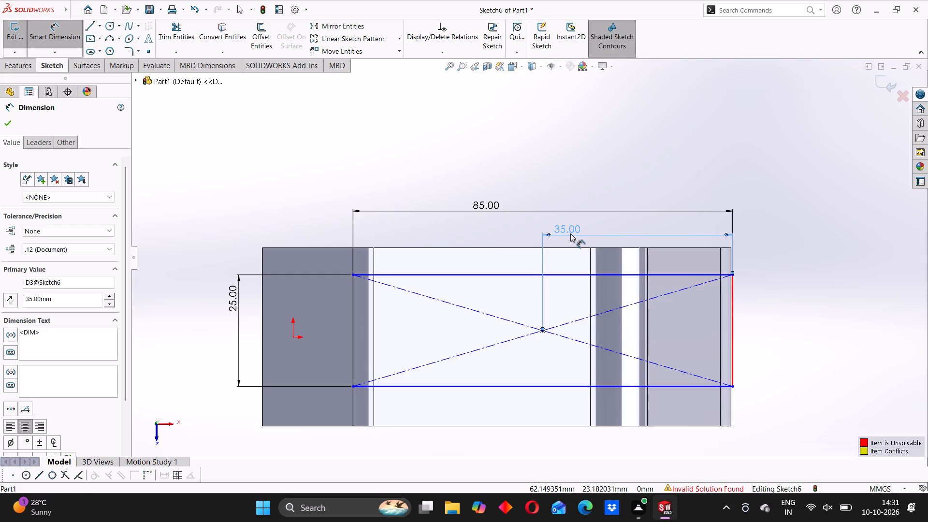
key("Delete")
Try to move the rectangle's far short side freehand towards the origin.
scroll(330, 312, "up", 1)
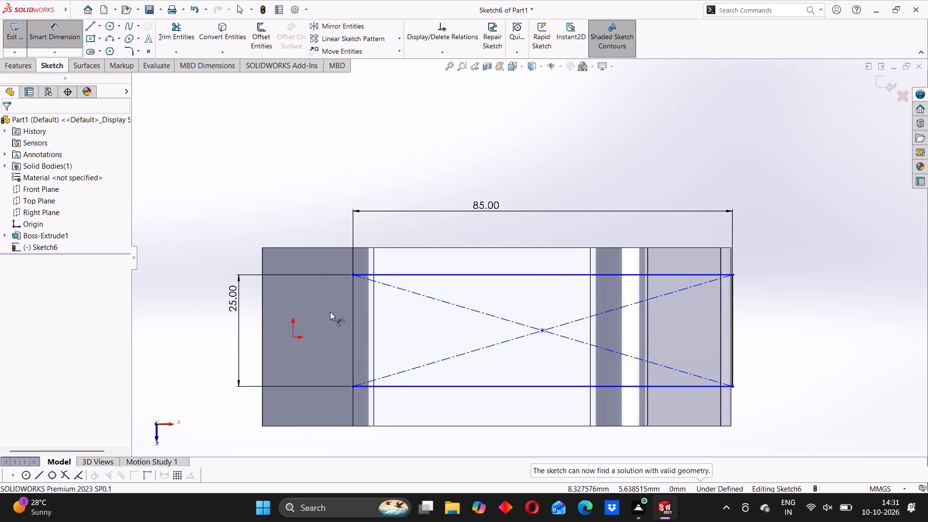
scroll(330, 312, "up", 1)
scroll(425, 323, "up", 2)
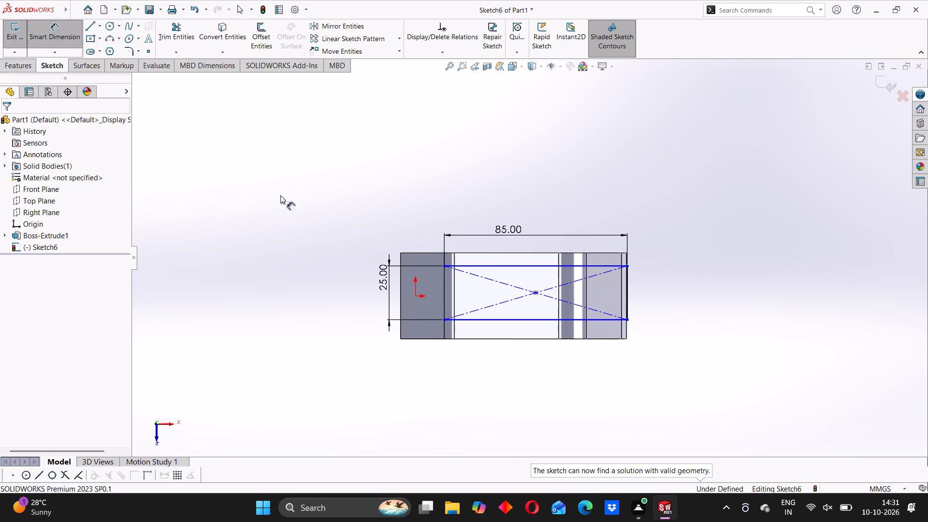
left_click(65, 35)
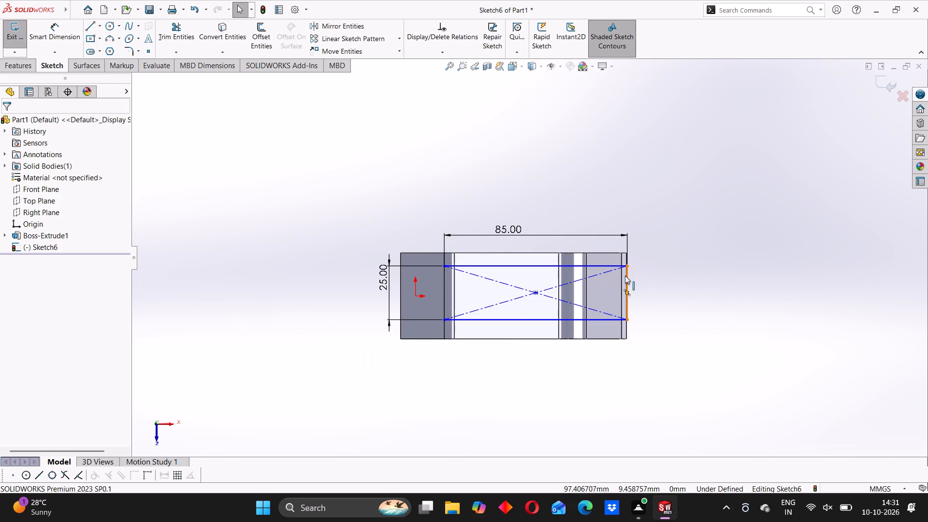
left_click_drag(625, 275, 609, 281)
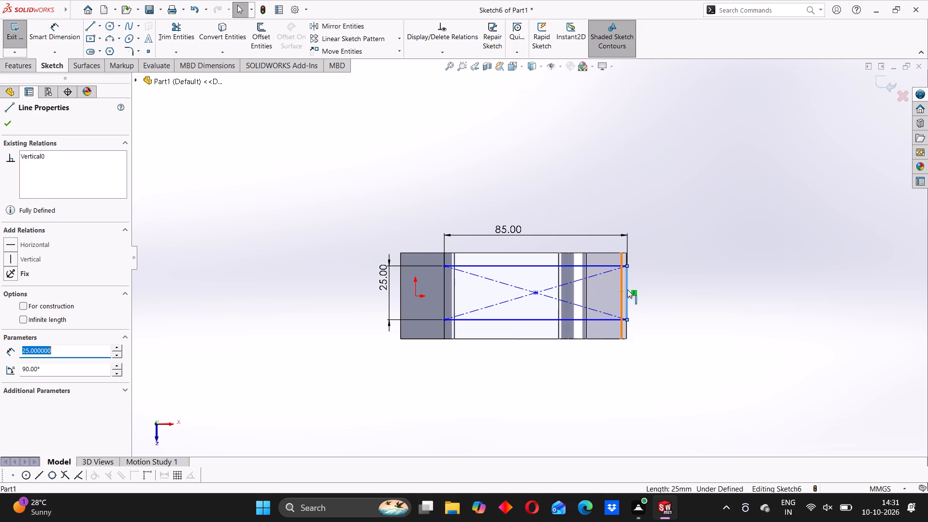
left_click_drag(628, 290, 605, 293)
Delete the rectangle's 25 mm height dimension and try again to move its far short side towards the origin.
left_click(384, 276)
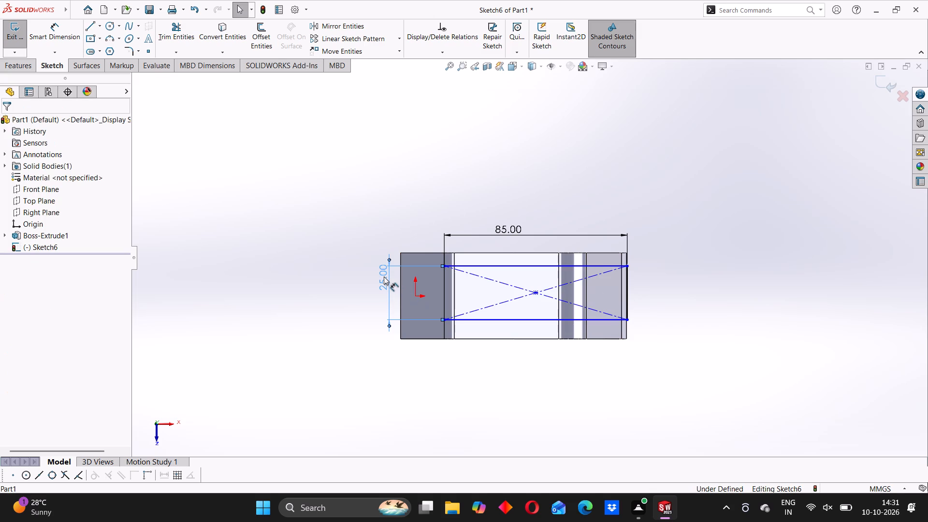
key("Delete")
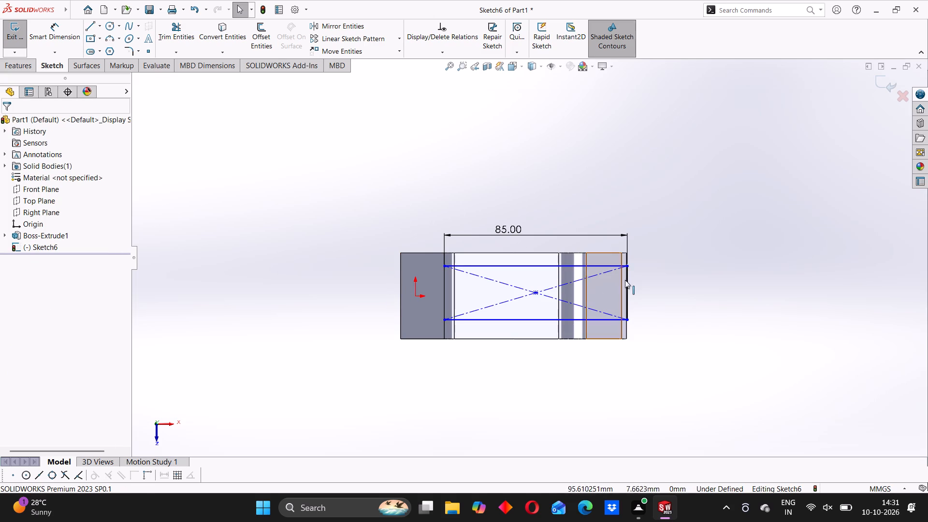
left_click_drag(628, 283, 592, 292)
Delete the whole rectangle together with its remaining dimension from the sketch.
left_click_drag(599, 196, 602, 200)
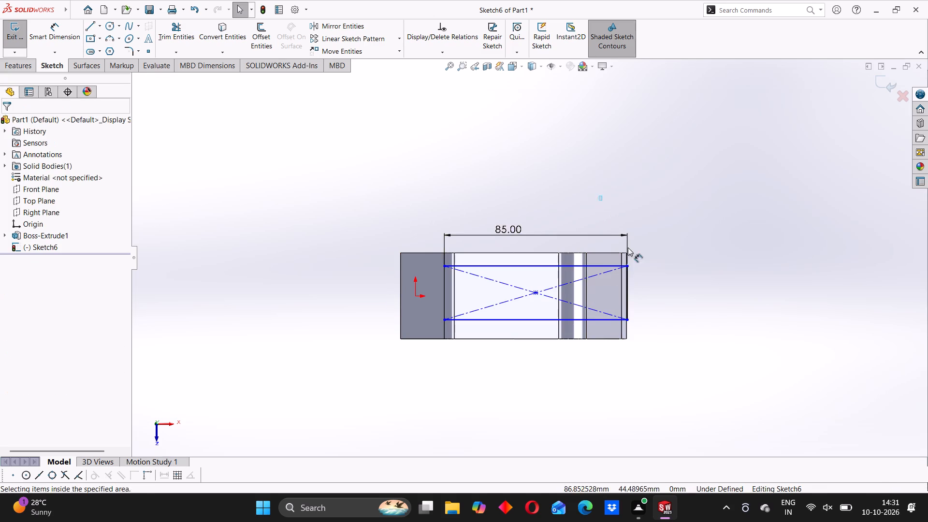
left_click_drag(366, 200, 681, 350)
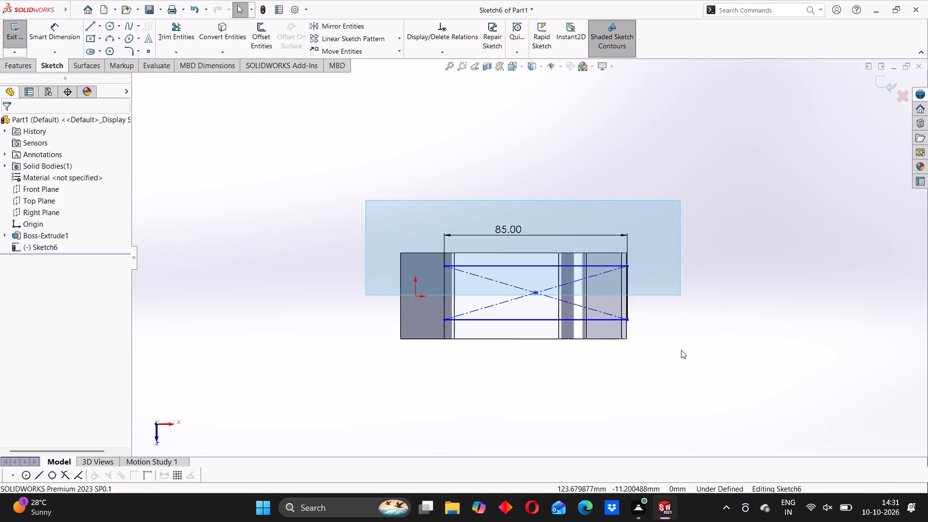
left_click_drag(681, 350, 682, 362)
key("Delete")
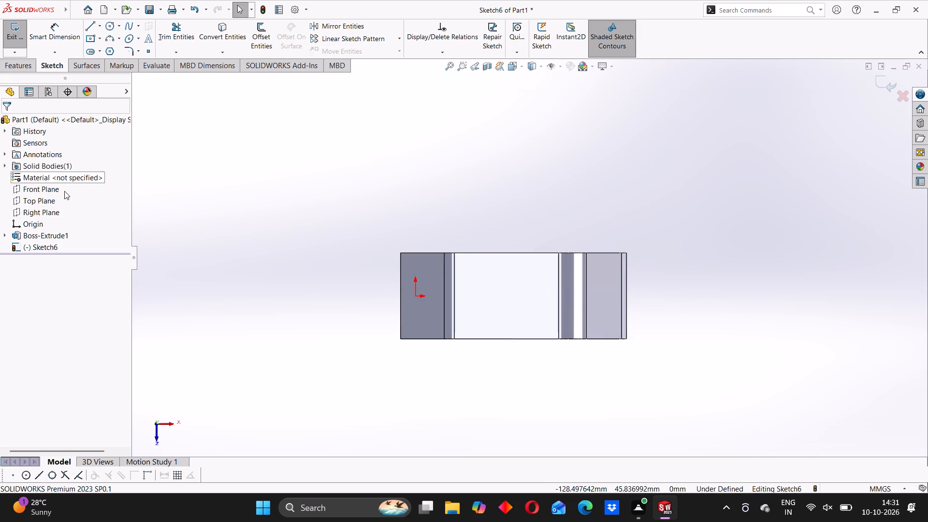
Sketch a centre rectangle about 68.7 × 27.1 mm, centred level with the origin and about 41.9 mm from it along the base.
left_click(100, 38)
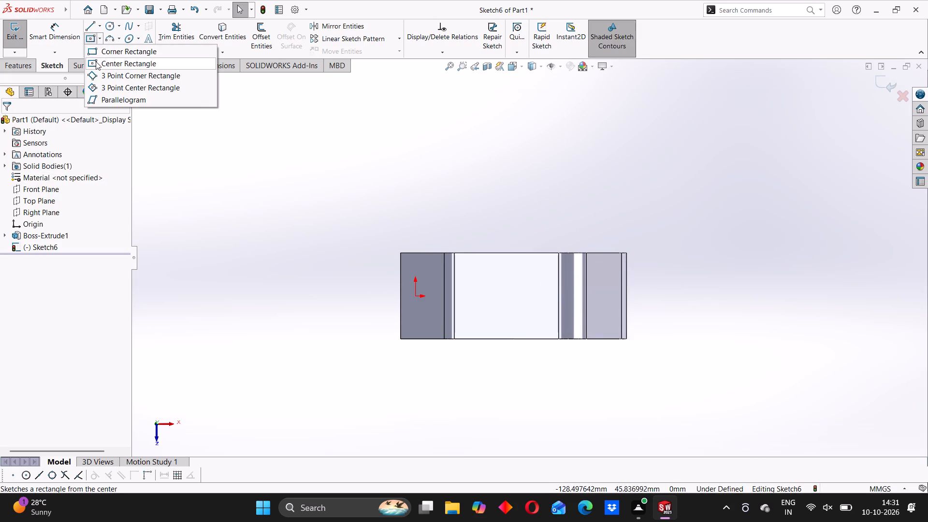
left_click(96, 61)
scroll(491, 296, "down", 2)
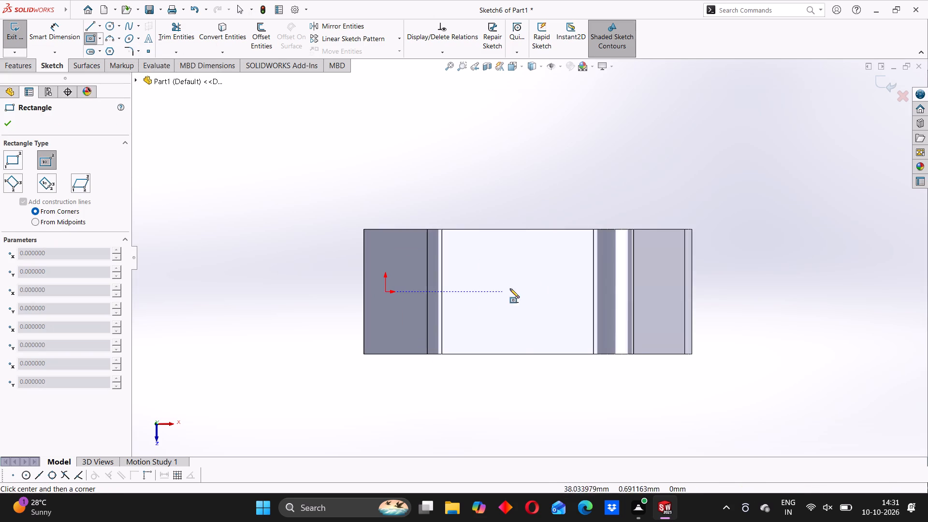
left_click(516, 289)
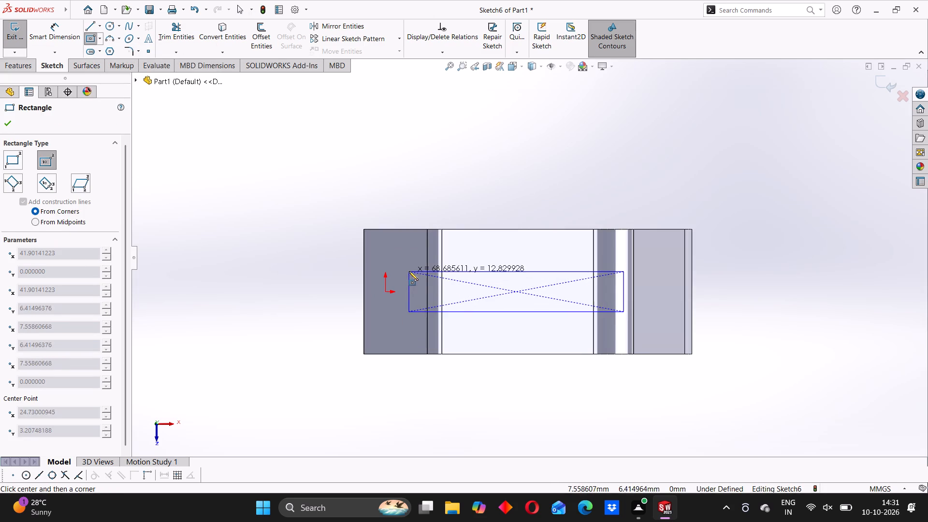
left_click(409, 249)
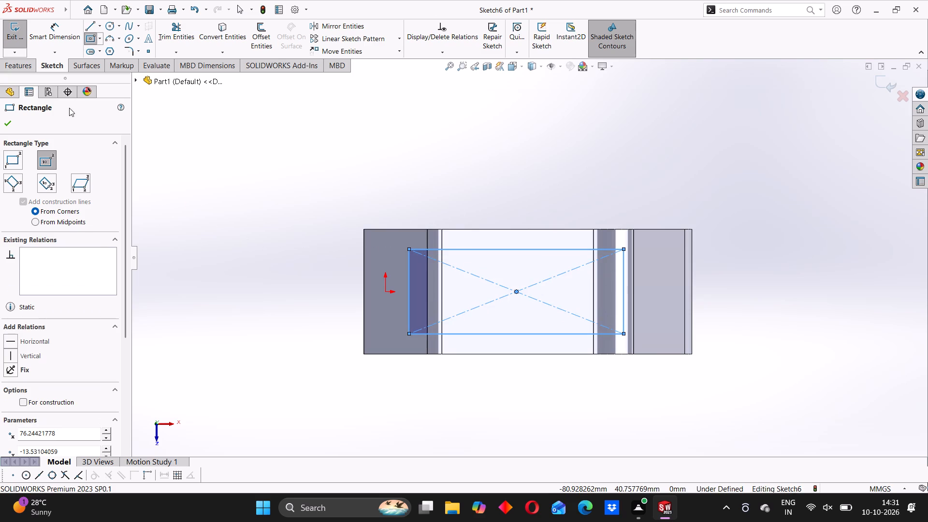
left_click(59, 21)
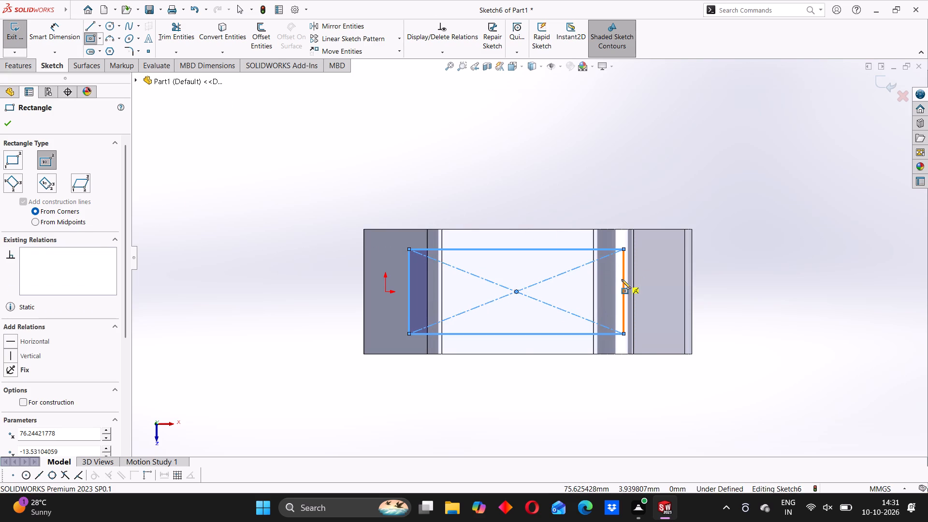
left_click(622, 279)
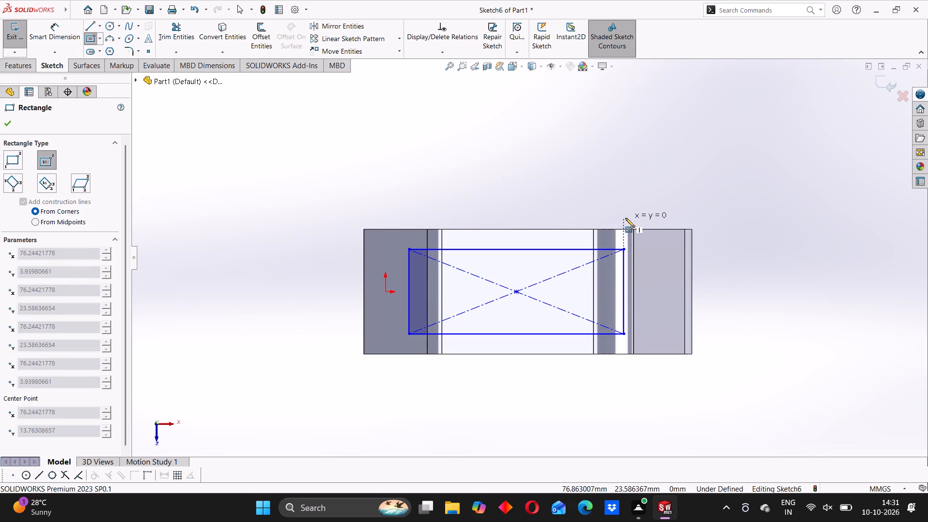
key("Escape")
Dimension the new rectangle's length to 85 mm.
left_click(58, 30)
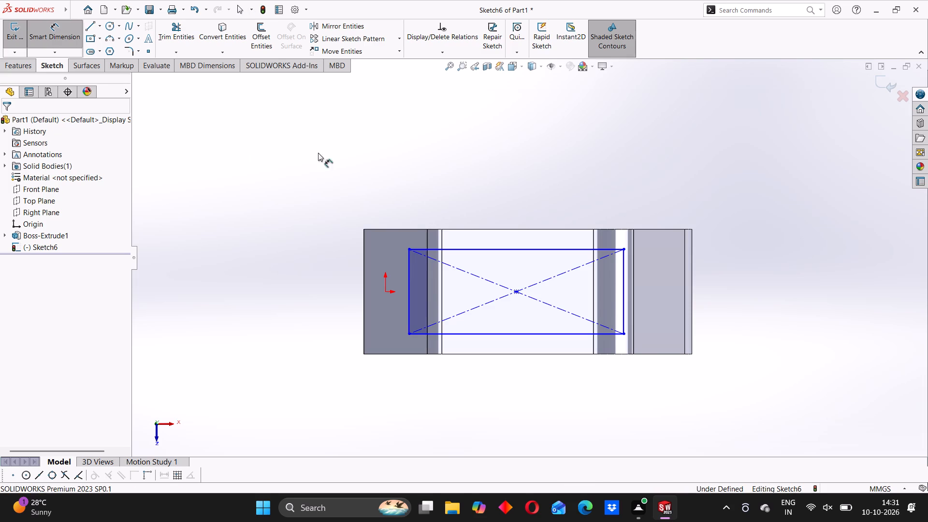
left_click(488, 247)
left_click(498, 183)
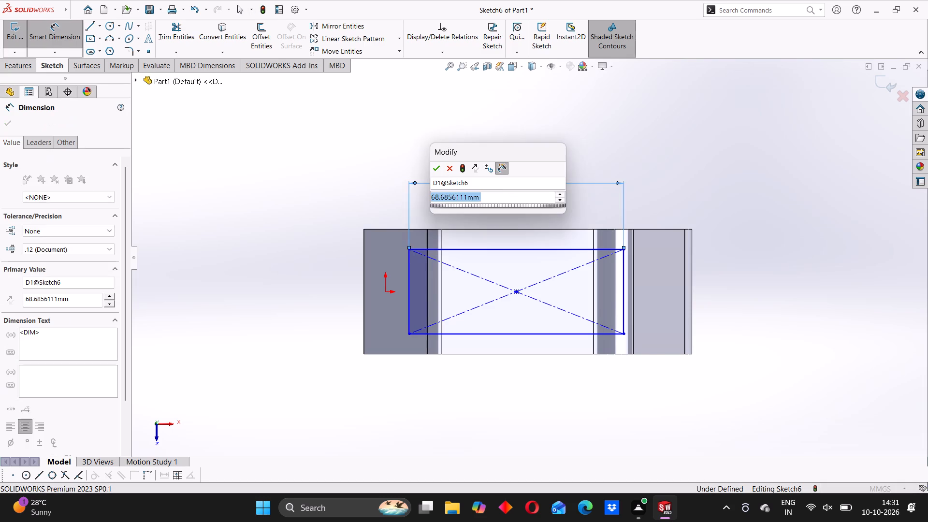
type("85")
key("Return")
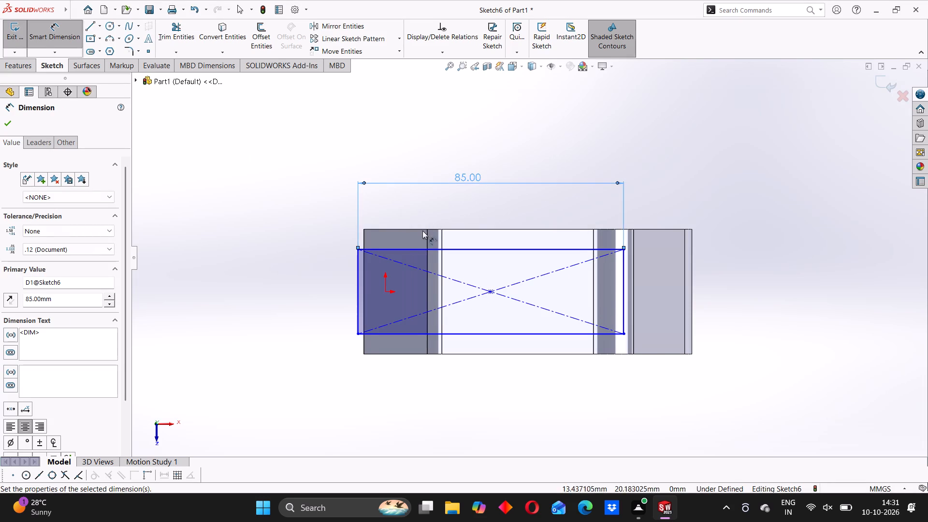
Dimension the gap between the rectangle's short side farthest from the origin and the part's outer edge as 15 mm.
left_click(625, 281)
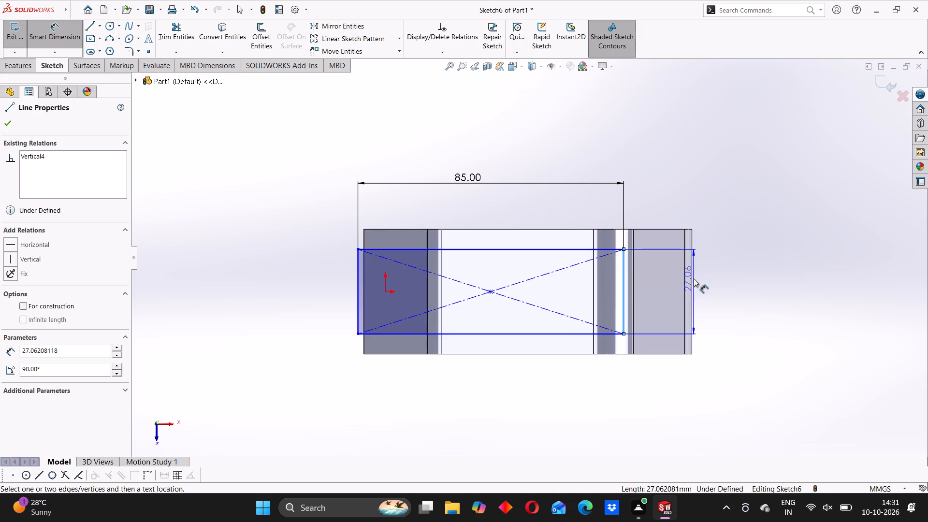
left_click(693, 281)
left_click(659, 185)
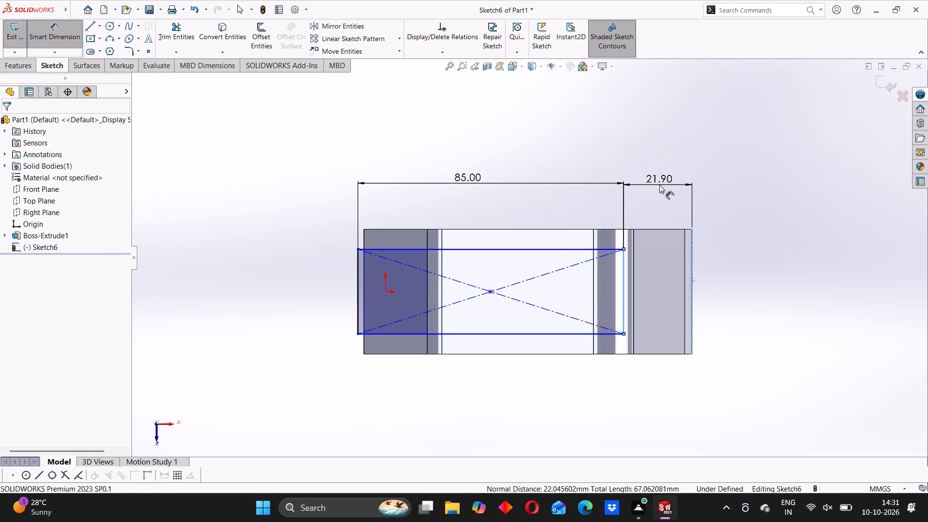
type("15")
key("Return")
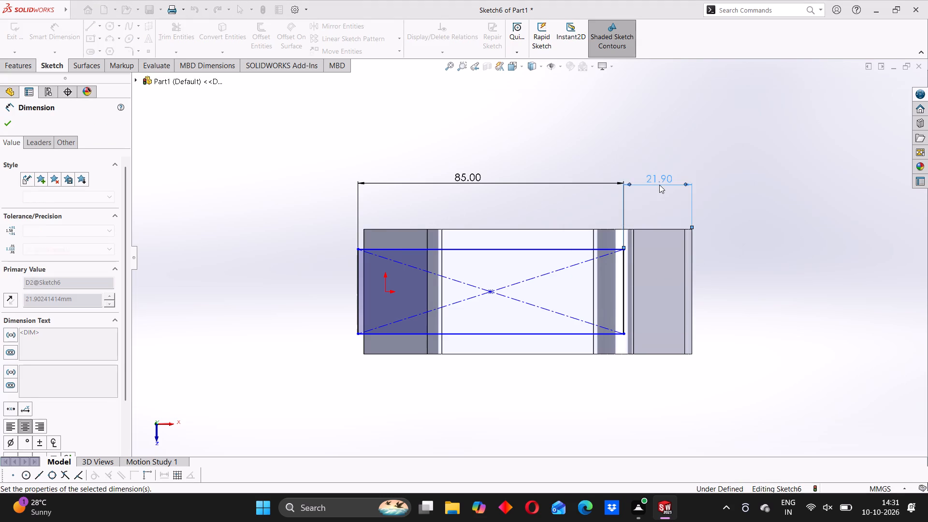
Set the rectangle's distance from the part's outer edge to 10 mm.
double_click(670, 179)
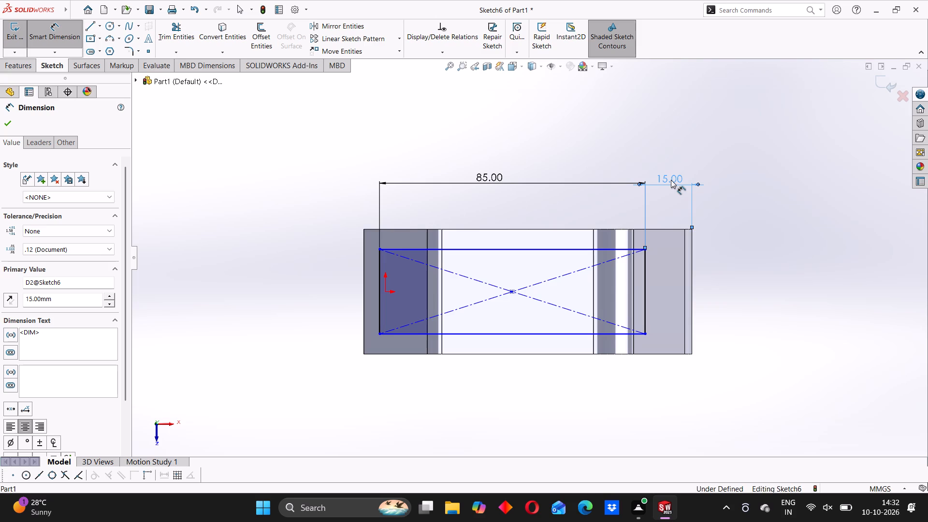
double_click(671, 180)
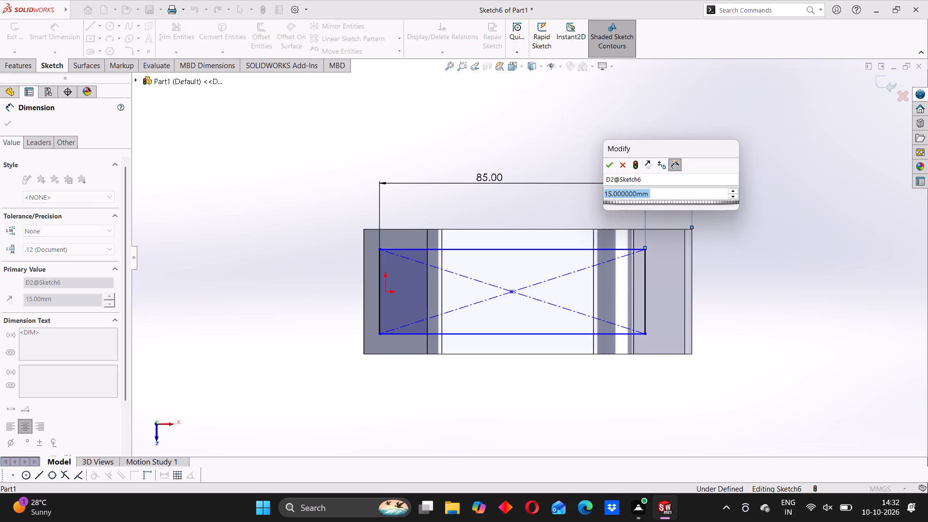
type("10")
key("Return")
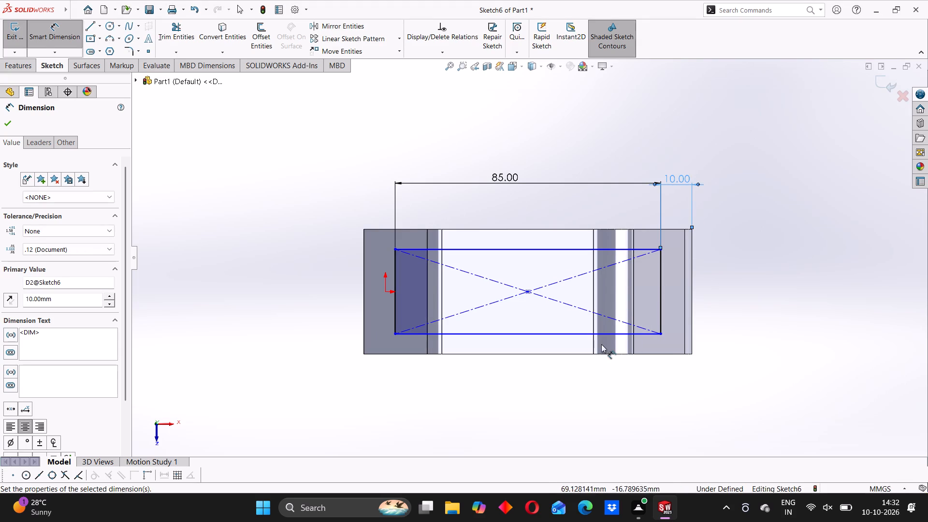
Dimension the rectangle's short side to 25 mm.
middle_click_drag(515, 368, 516, 343)
middle_click_drag(671, 258, 672, 263)
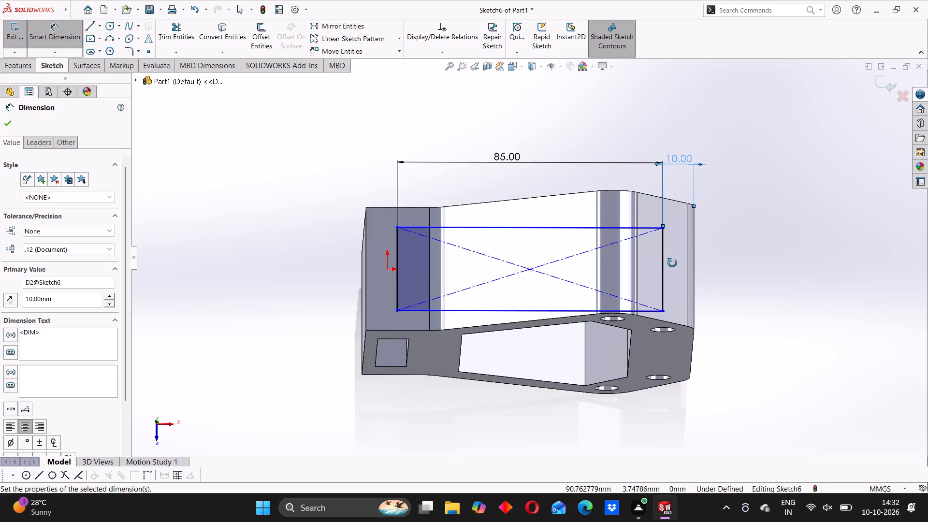
middle_click_drag(672, 263, 681, 300)
middle_click_drag(643, 296, 614, 303)
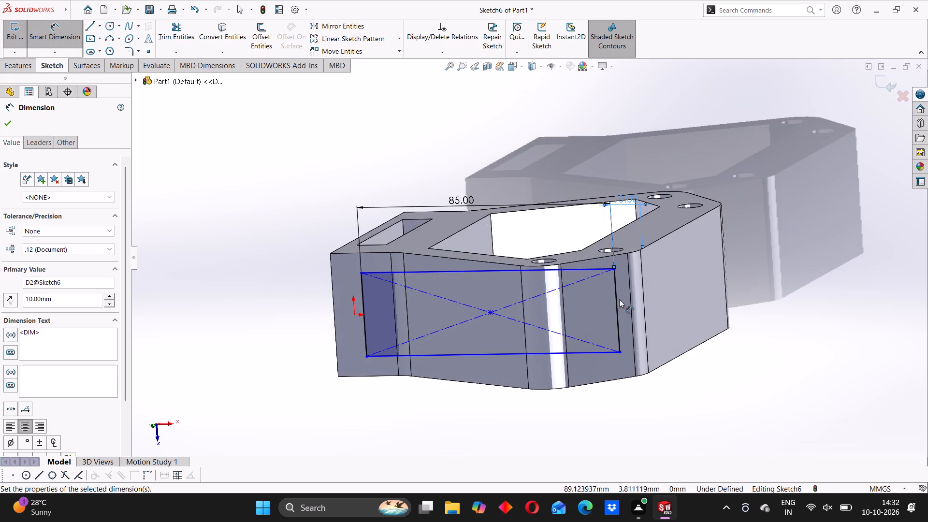
left_click(619, 300)
left_click(650, 296)
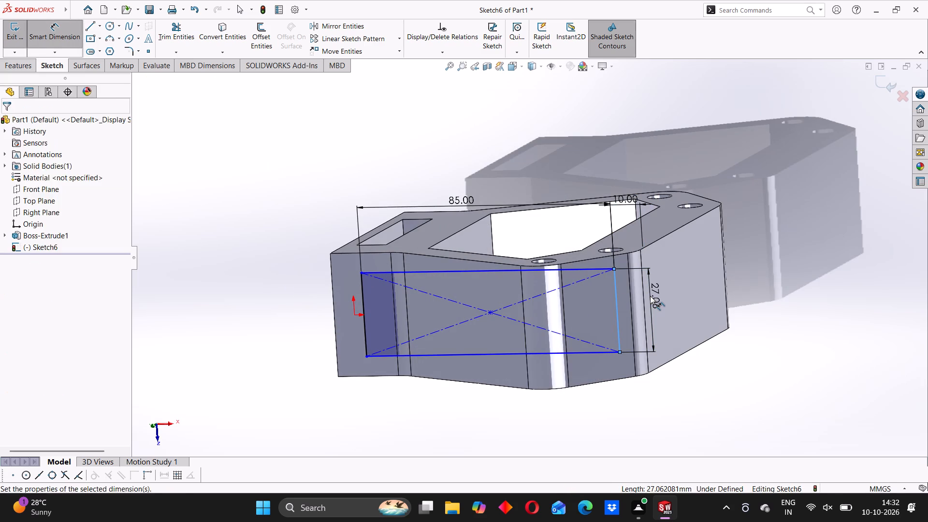
type("25")
key("Return")
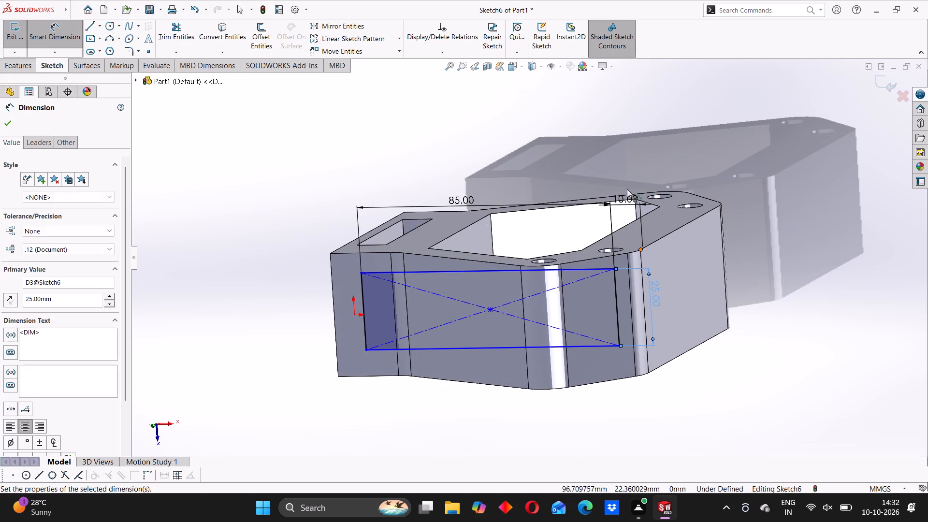
Add a Horizontal relation between the rectangle's centre point and the origin.
left_click(522, 66)
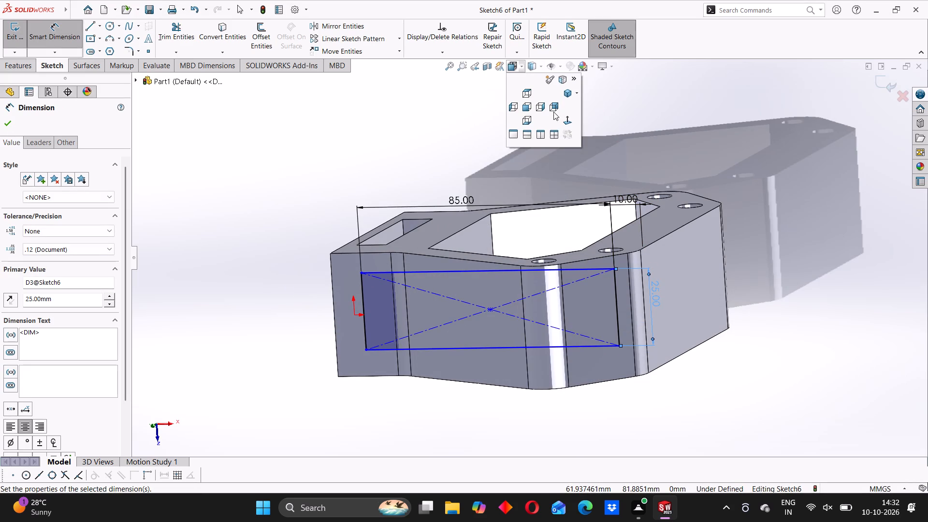
left_click(570, 120)
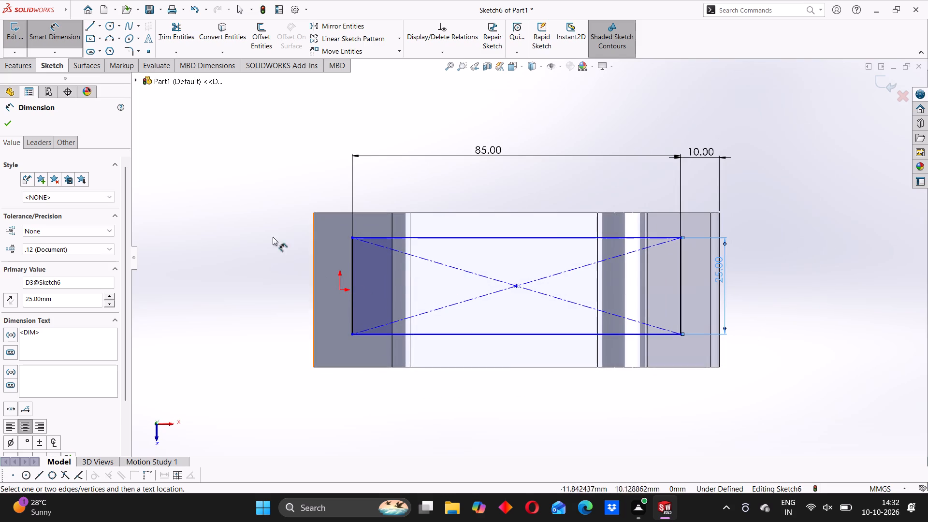
left_click_drag(63, 36, 68, 43)
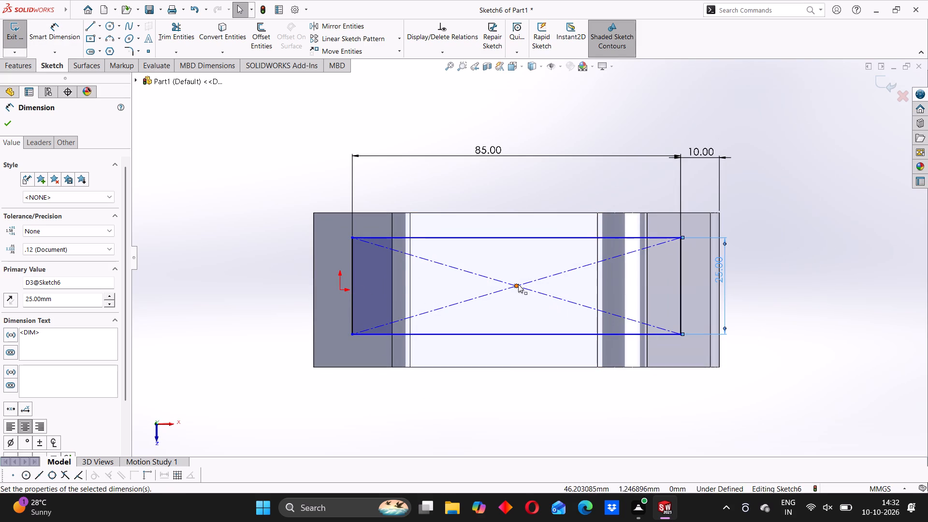
left_click(518, 284)
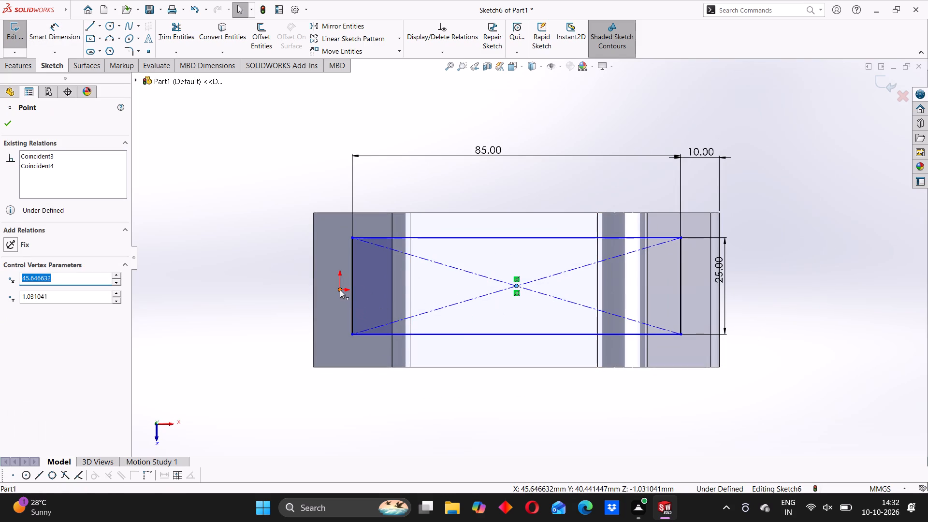
left_click(340, 290, "ctrl")
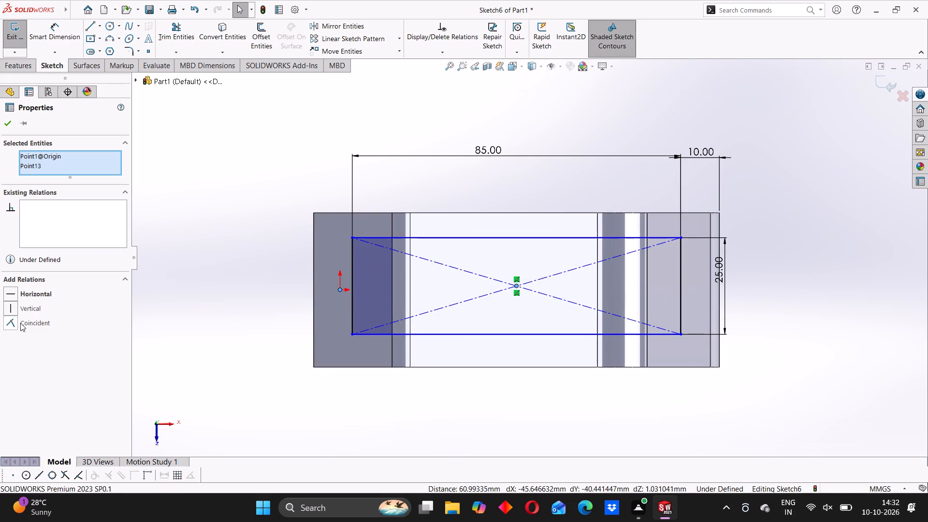
left_click(16, 296)
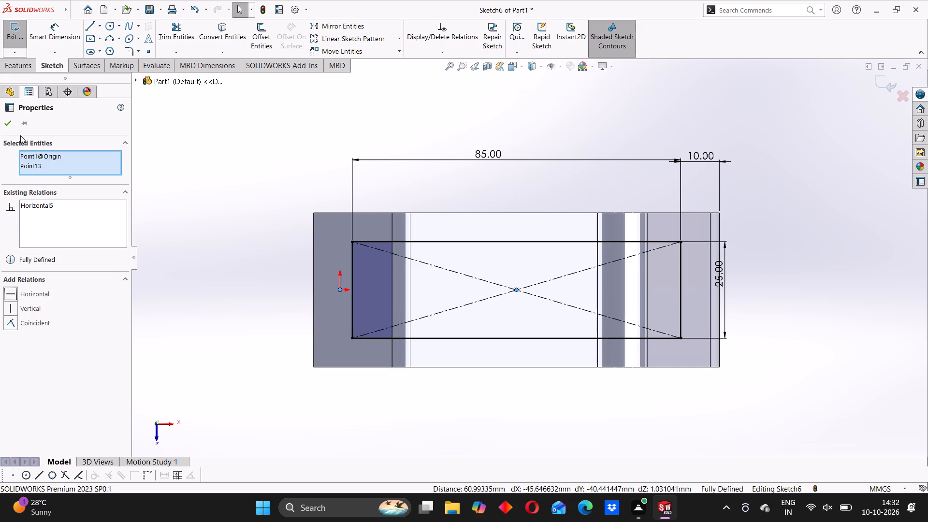
left_click(9, 126)
Set the rectangle's distance from the part's outer edge to 5 mm.
middle_click_drag(659, 406, 646, 315)
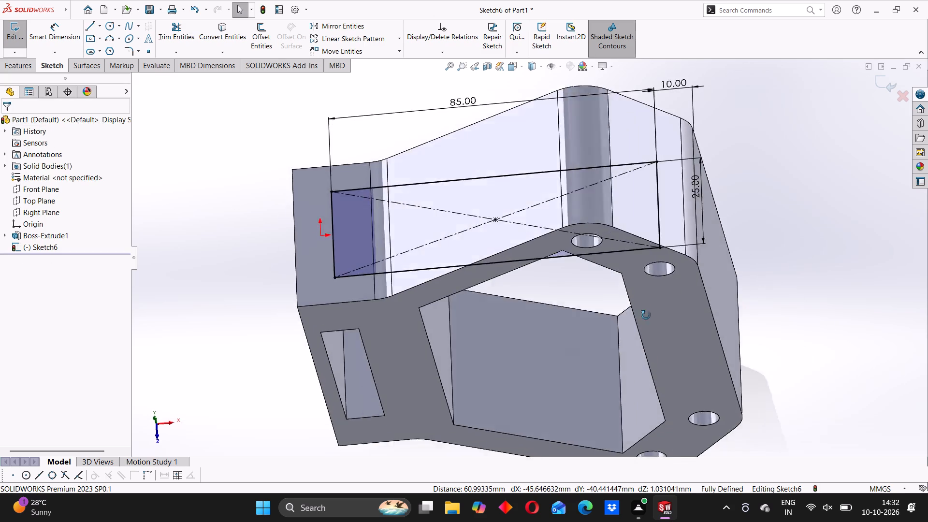
middle_click_drag(646, 315, 653, 262)
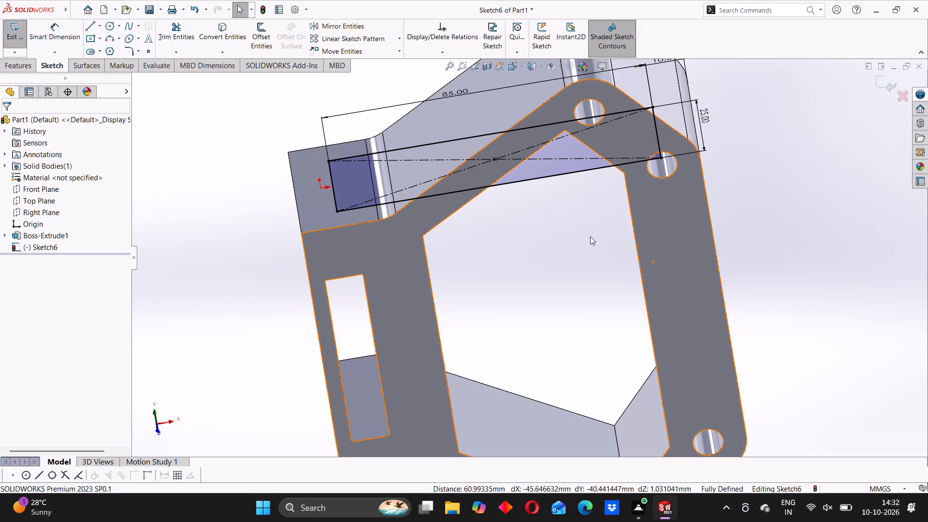
middle_click_drag(529, 209, 507, 329)
middle_click_drag(529, 296, 538, 304)
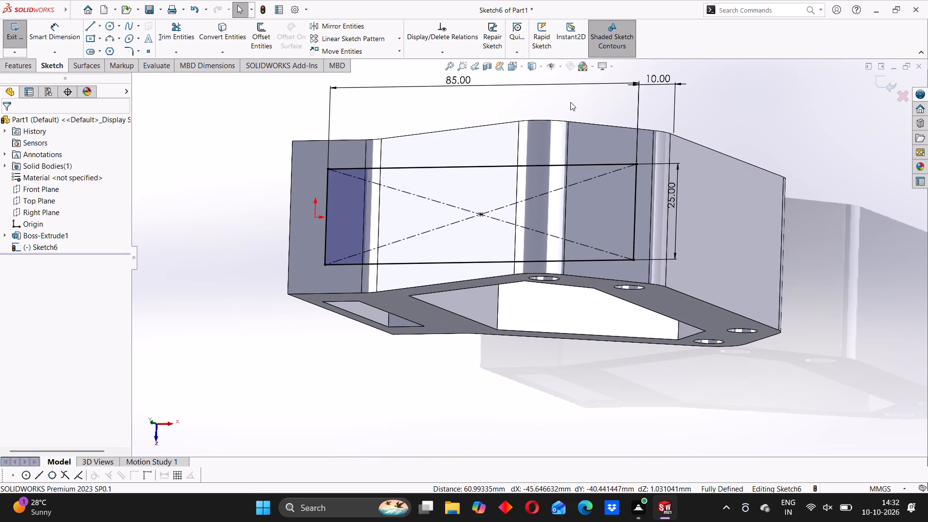
left_click(524, 68)
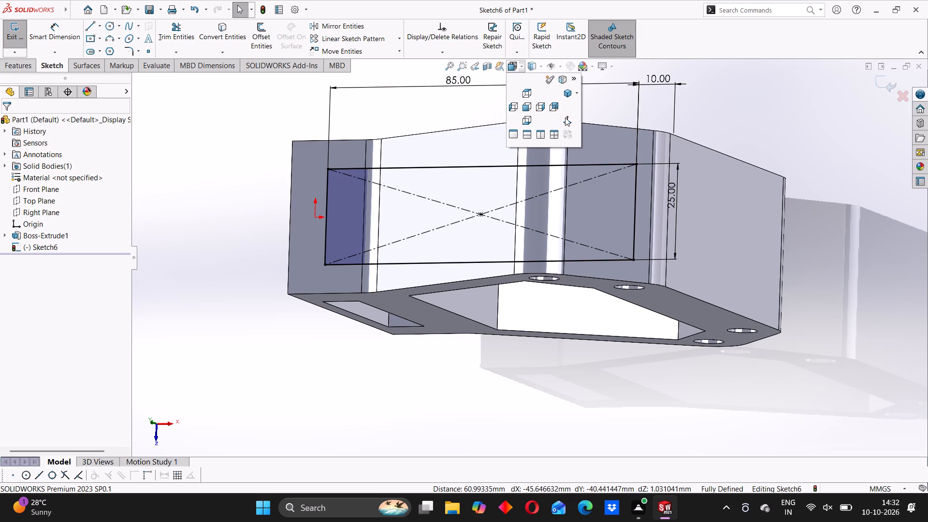
left_click(566, 118)
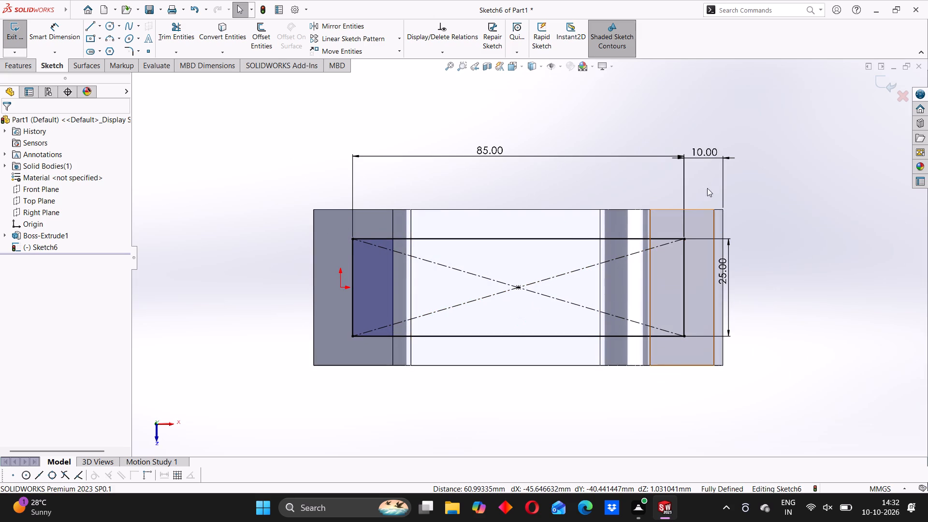
double_click(703, 154)
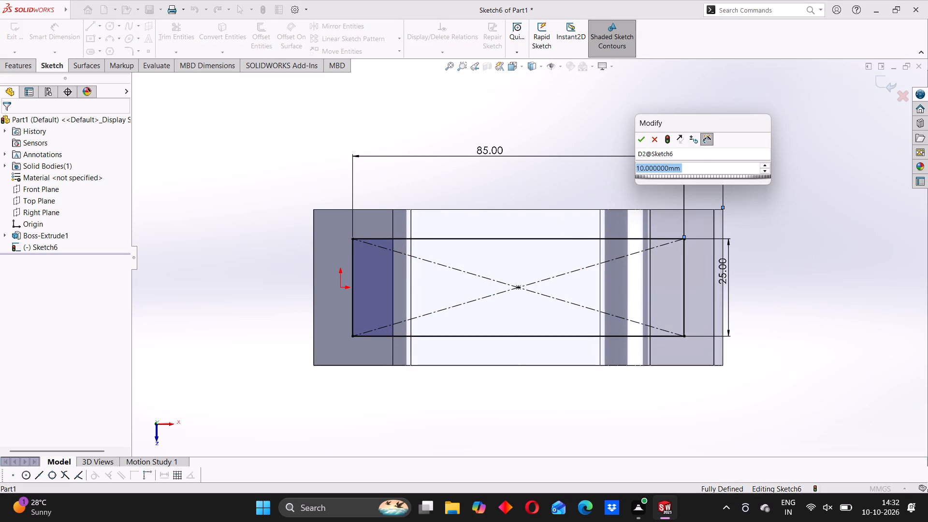
key("5")
key("Return")
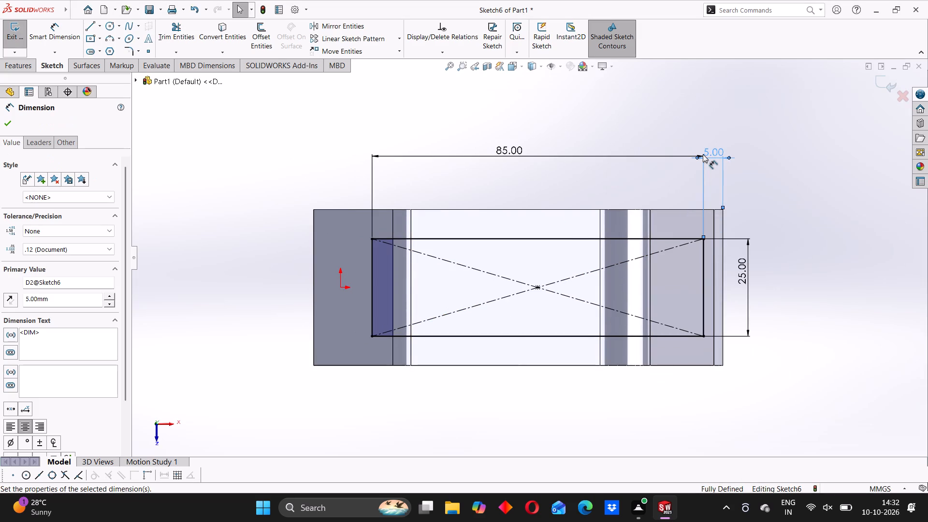
left_click(340, 179)
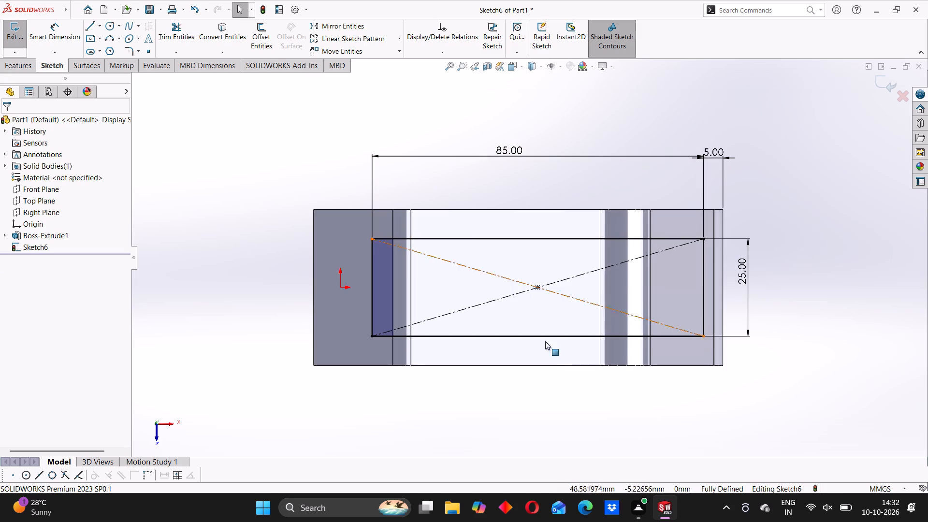
Extrude-cut the 85 × 25 mm rectangle with the Through All - Both end condition.
middle_click_drag(538, 385, 550, 225)
scroll(514, 229, "up", 1)
middle_click_drag(478, 238, 465, 212)
middle_click_drag(477, 201, 467, 293)
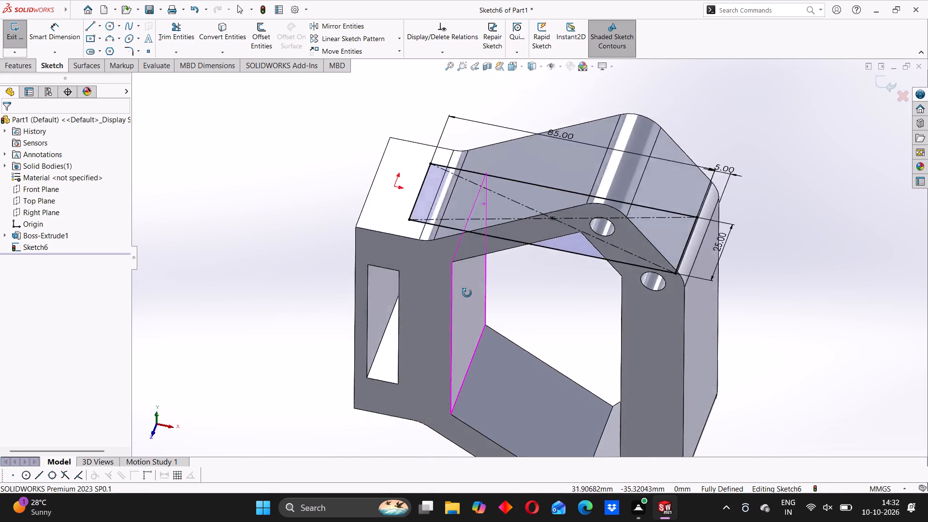
middle_click_drag(467, 293, 501, 235)
middle_click_drag(501, 235, 486, 214)
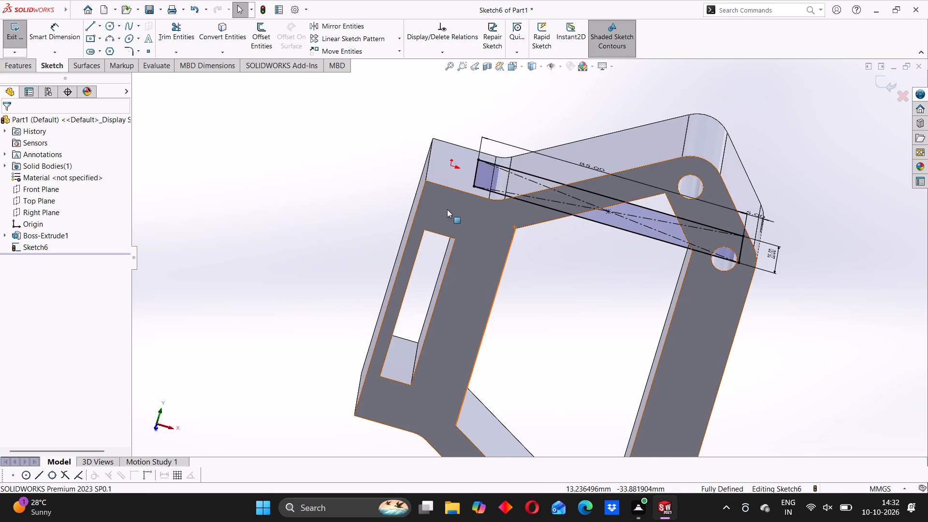
middle_click_drag(352, 172, 337, 295)
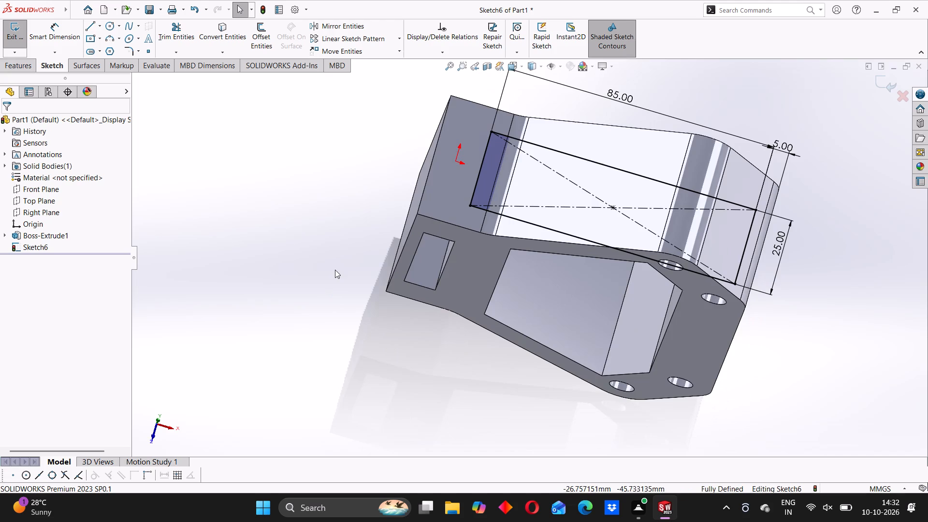
middle_click_drag(338, 262, 358, 202)
left_click(18, 69)
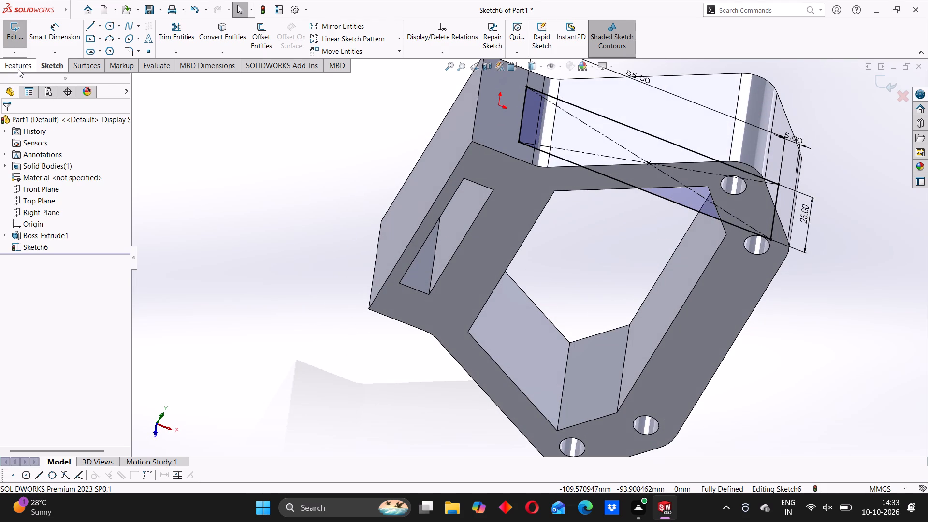
left_click(154, 31)
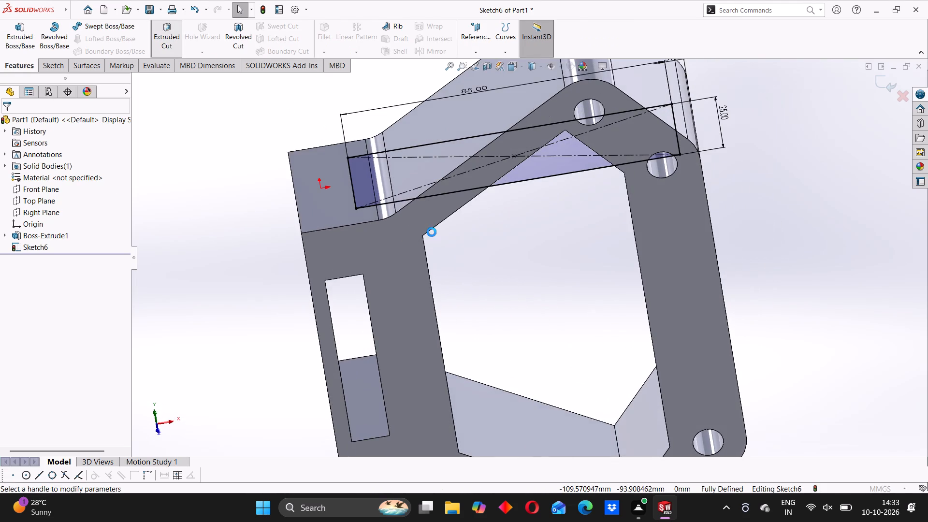
scroll(444, 254, "up", 5)
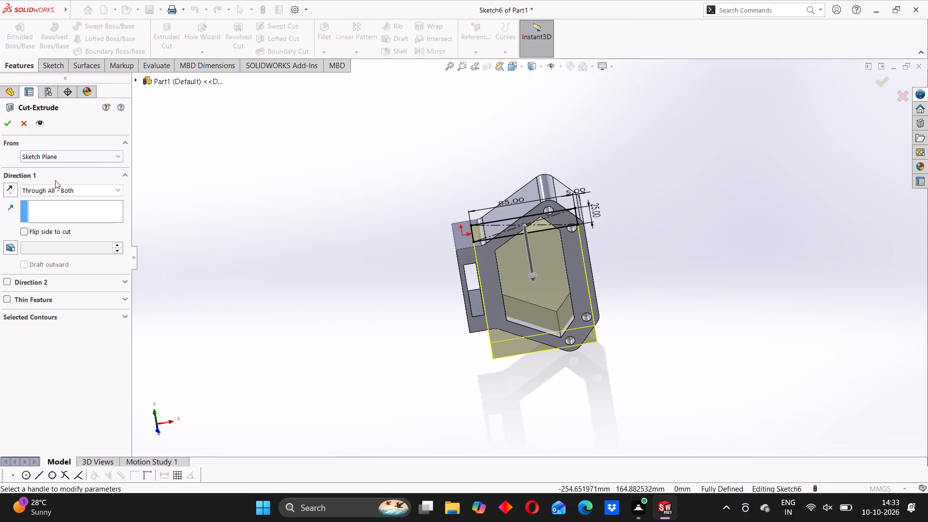
left_click(67, 192)
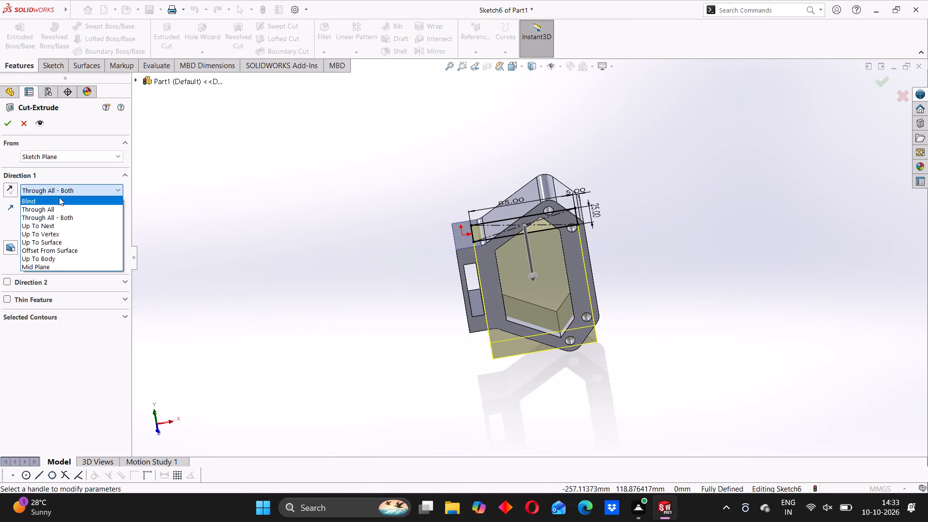
left_click(49, 215)
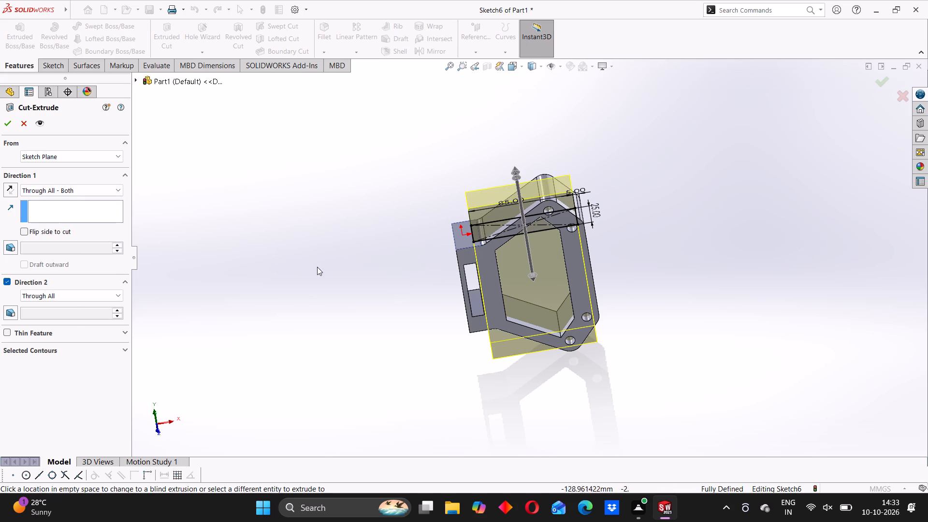
middle_click_drag(481, 340, 474, 197)
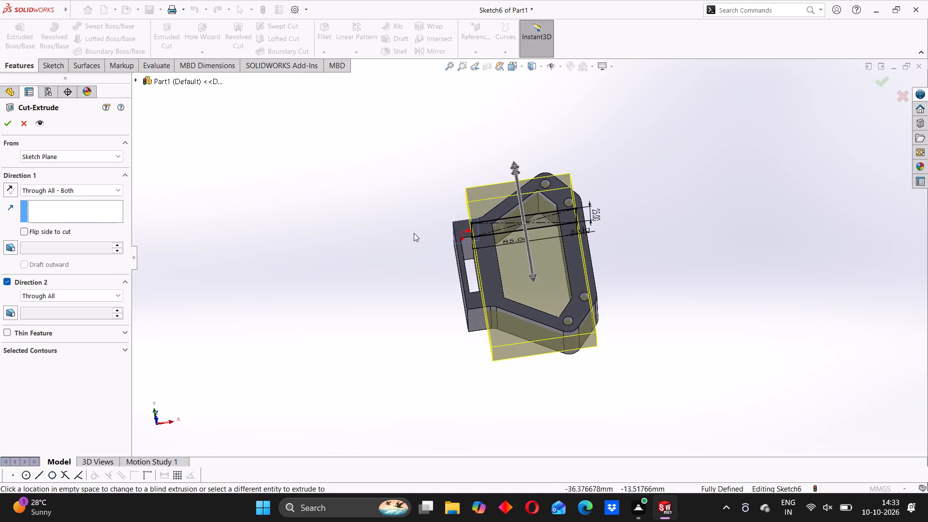
middle_click_drag(415, 235, 461, 294)
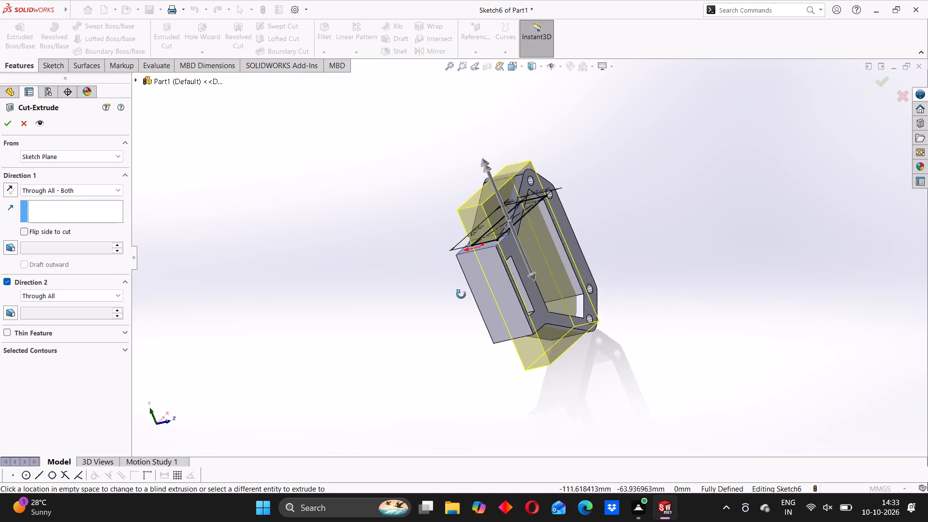
middle_click_drag(461, 294, 412, 314)
scroll(474, 246, "down", 3)
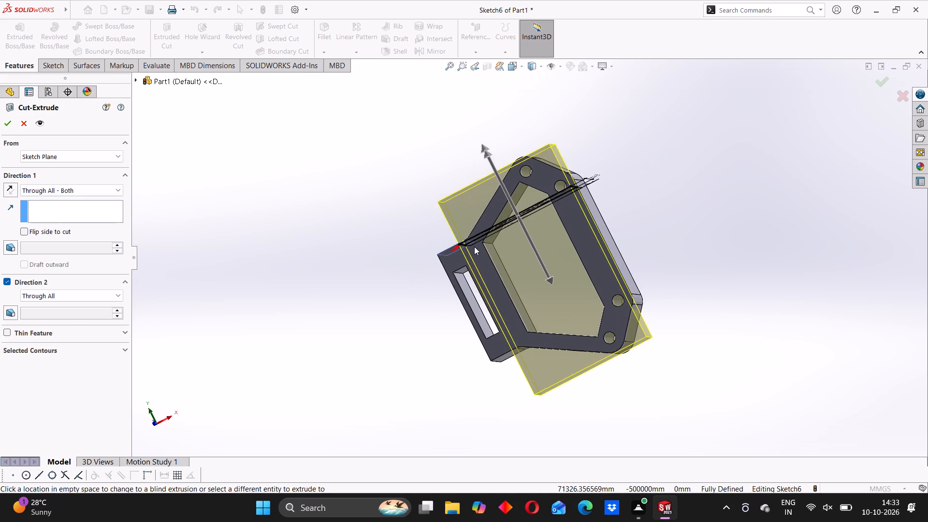
scroll(474, 246, "down", 4)
scroll(518, 265, "up", 4)
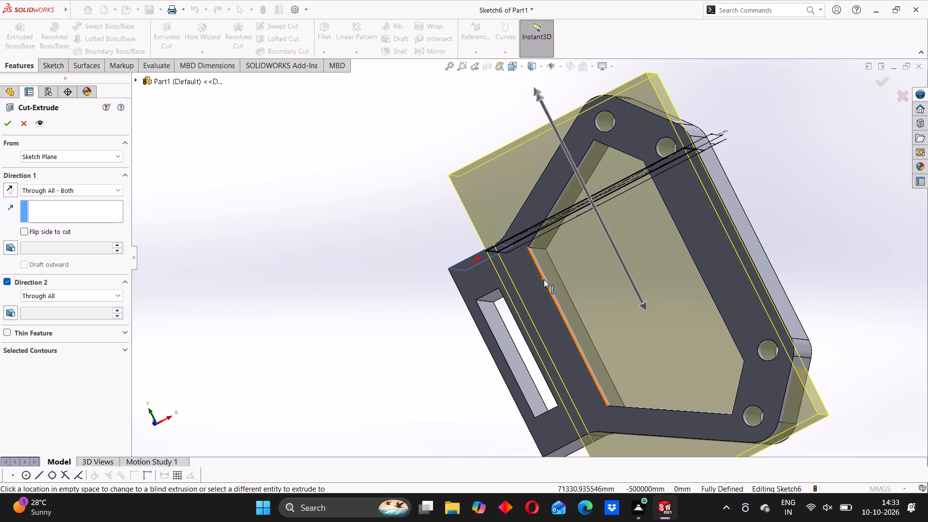
middle_click_drag(529, 297, 547, 363)
scroll(550, 349, "up", 1)
middle_click_drag(544, 283, 544, 297)
scroll(548, 296, "down", 2)
middle_click_drag(543, 297, 549, 292)
left_click(11, 123)
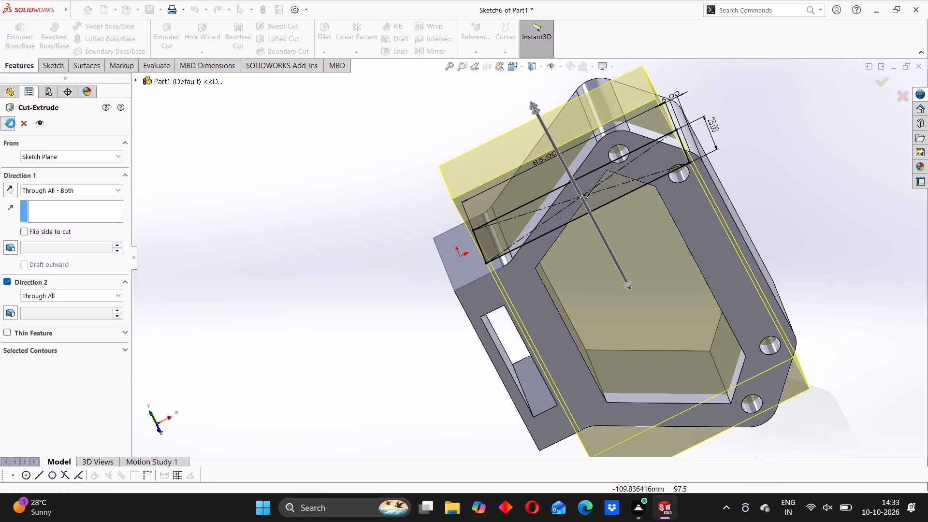
Start a sketch on the flat outer end face of the slotted base, opposite the open fork arms.
middle_click_drag(525, 245, 560, 319)
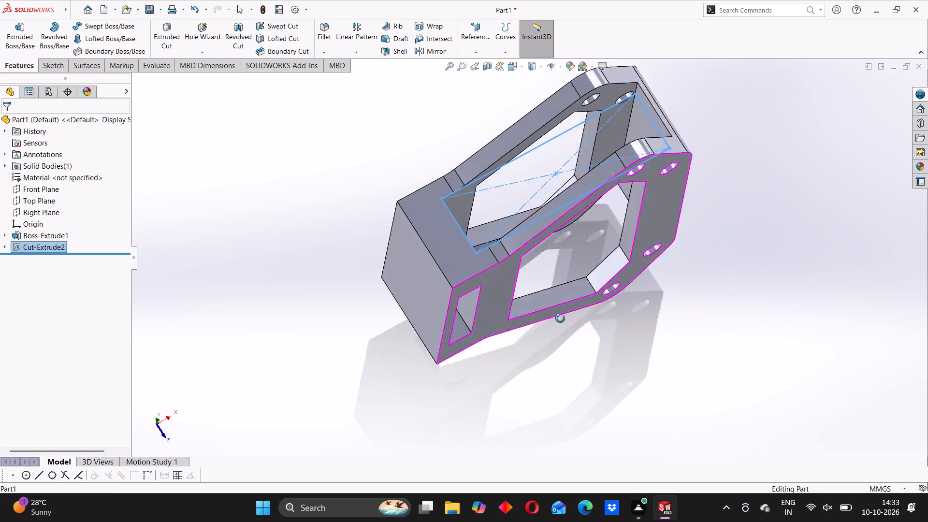
middle_click_drag(560, 319, 458, 282)
middle_click_drag(613, 262, 625, 256)
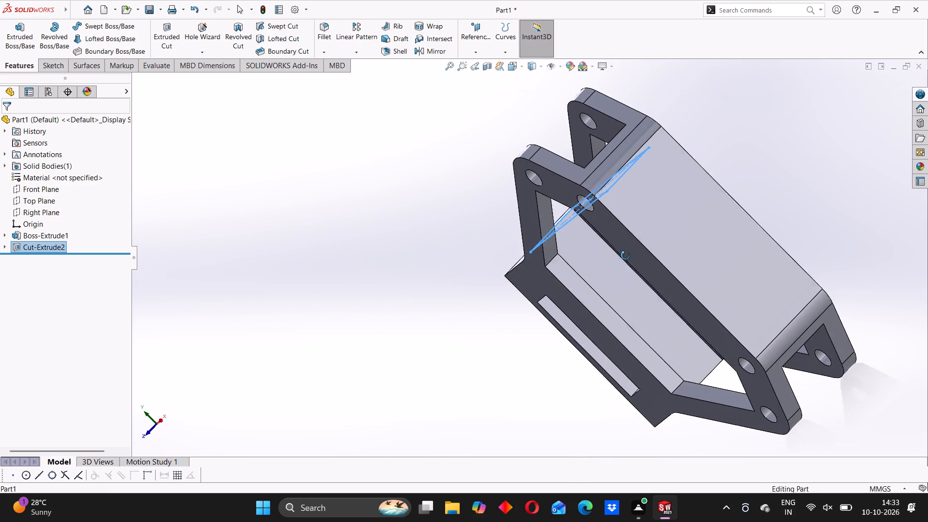
middle_click_drag(625, 256, 681, 169)
left_click(407, 220)
middle_click_drag(435, 269, 520, 266)
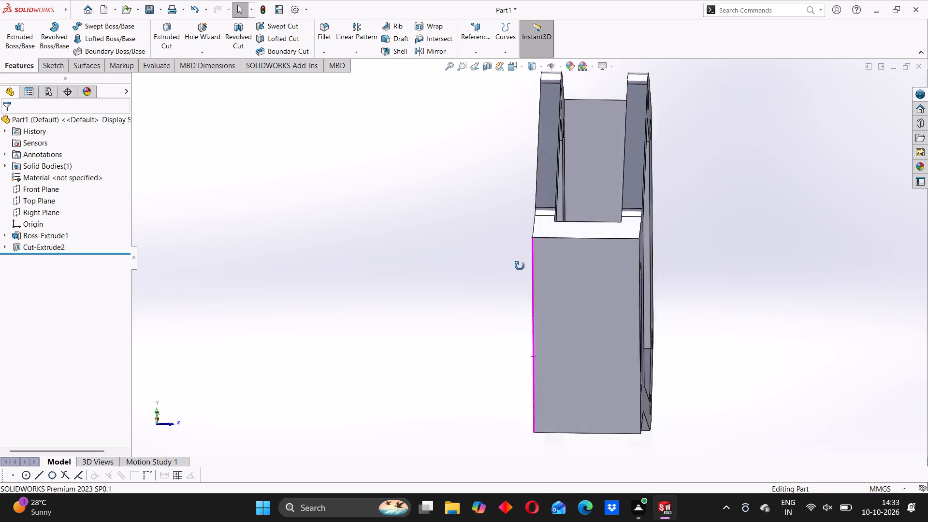
middle_click_drag(520, 266, 515, 190)
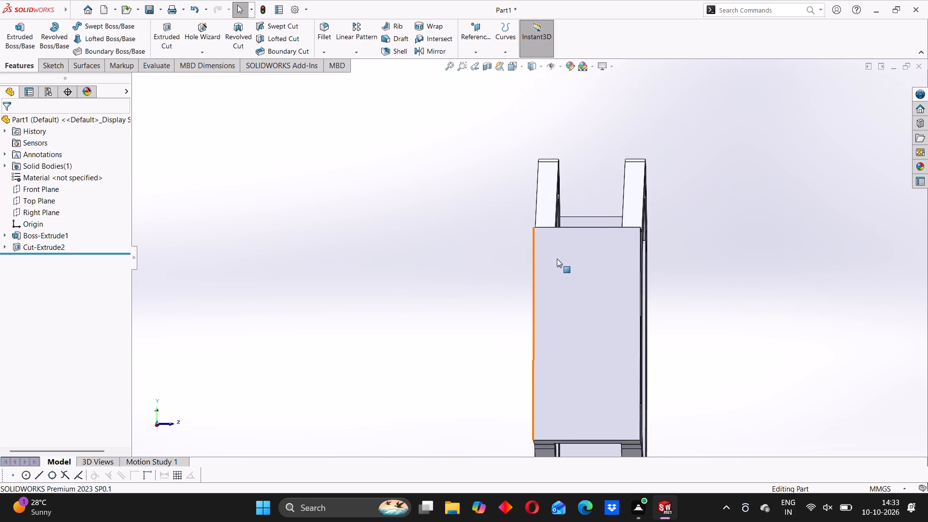
scroll(557, 259, "up", 1)
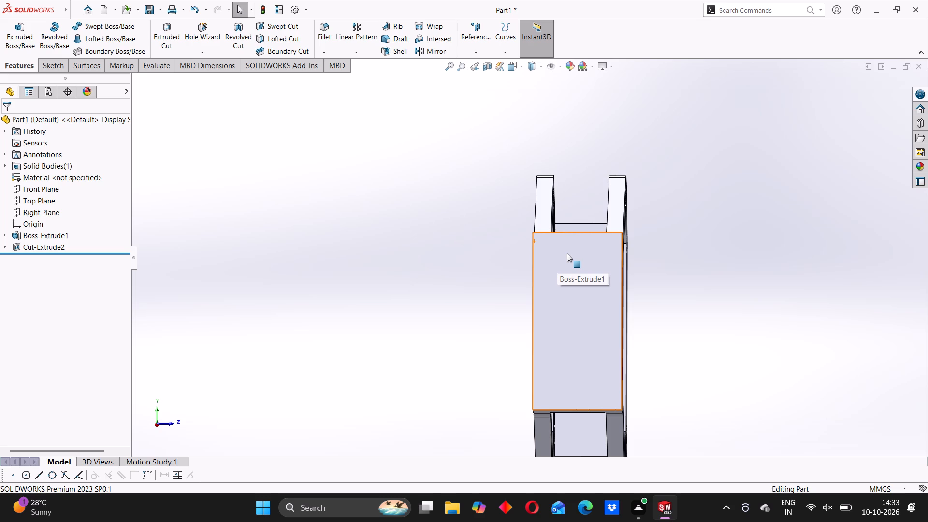
left_click(567, 253)
left_click(611, 226)
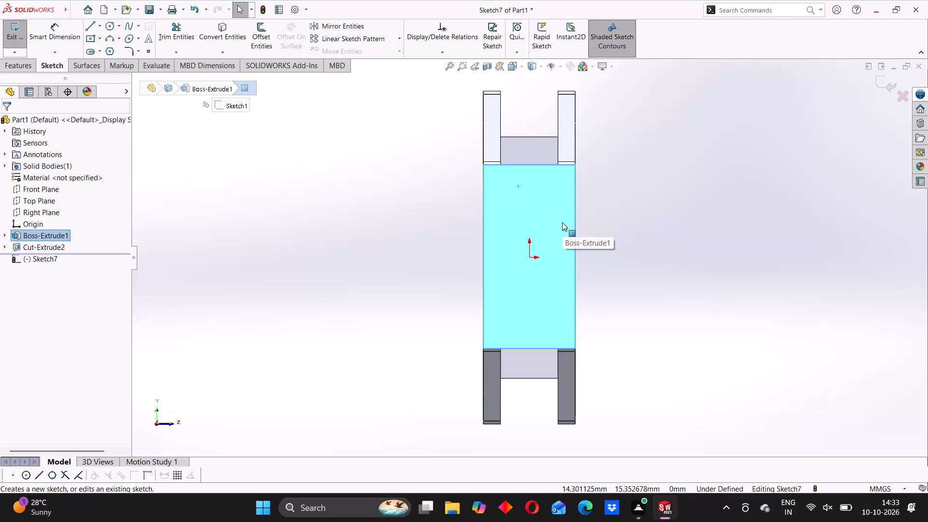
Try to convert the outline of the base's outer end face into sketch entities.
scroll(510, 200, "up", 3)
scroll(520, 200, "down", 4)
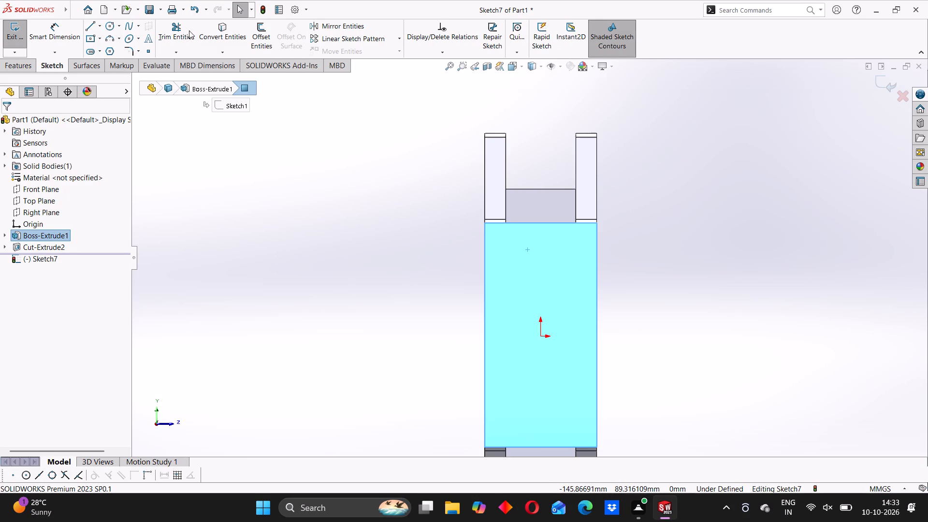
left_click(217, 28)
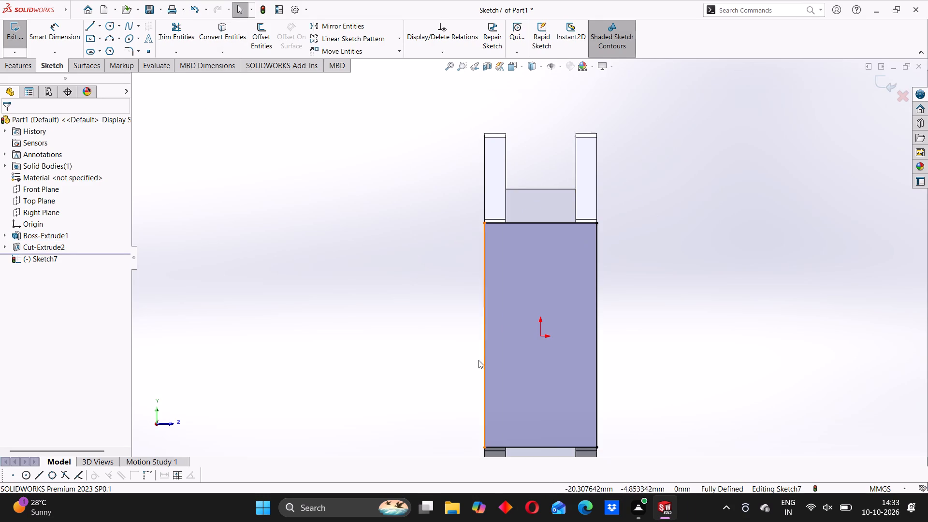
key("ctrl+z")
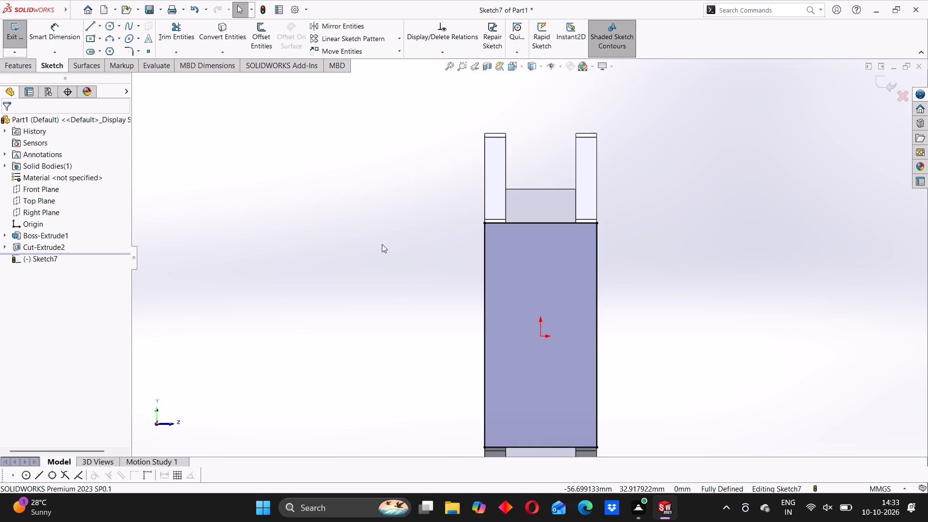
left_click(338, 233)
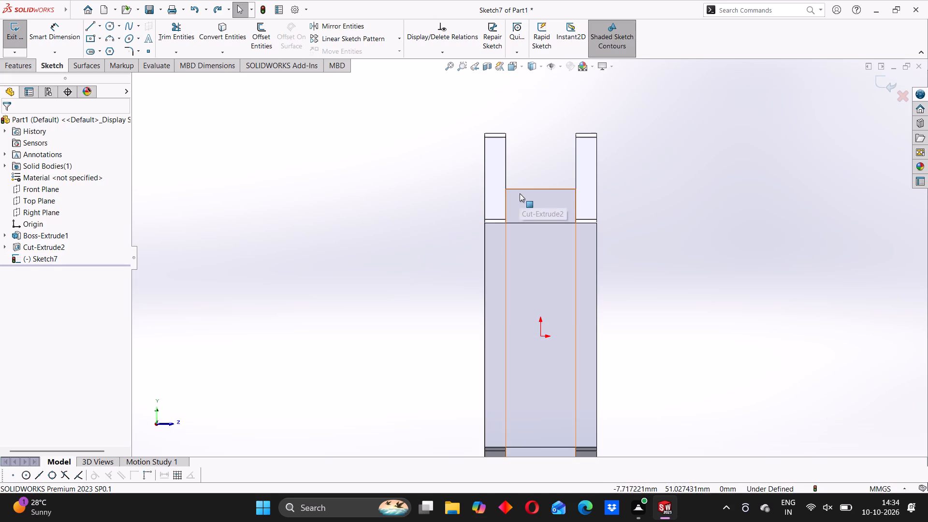
Convert the edges of the recessed face between the fork arms into sketch entities.
left_click(532, 199)
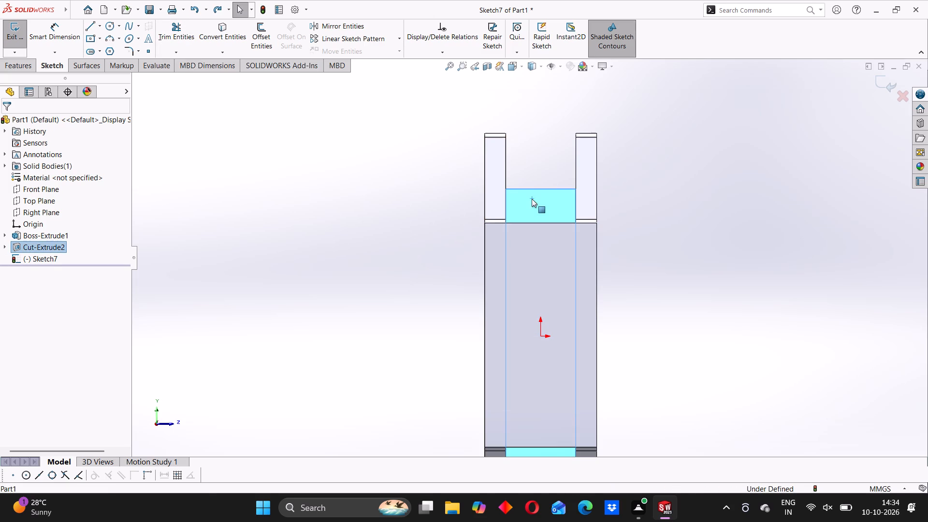
left_click(215, 35)
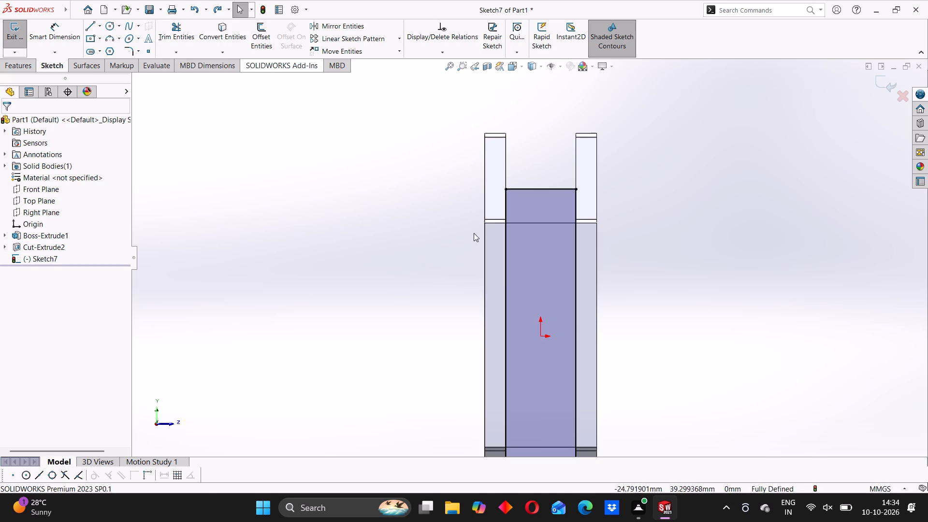
Draw two 25 mm horizontal lines across the converted outline, along the upper and lower edges of the base's end face.
left_click(95, 24)
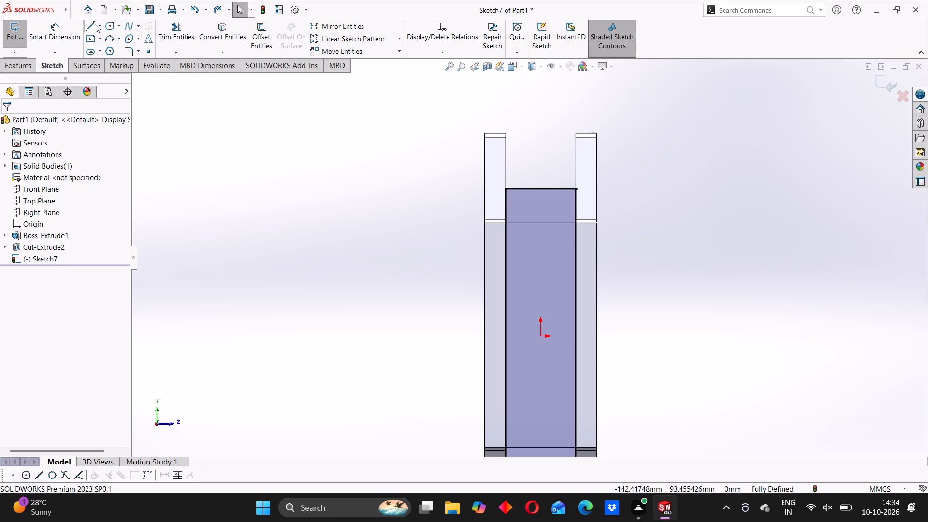
left_click(507, 223)
left_click(575, 224)
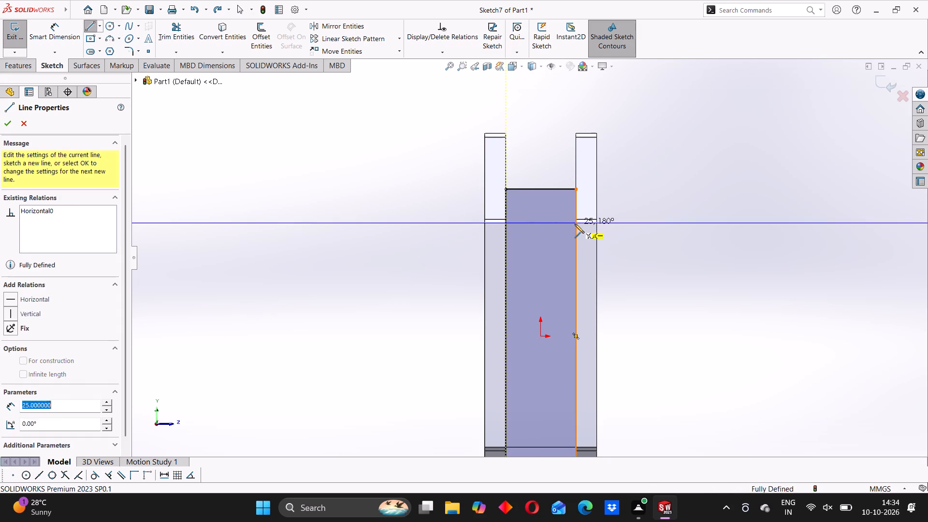
right_click(311, 243)
left_click(331, 251)
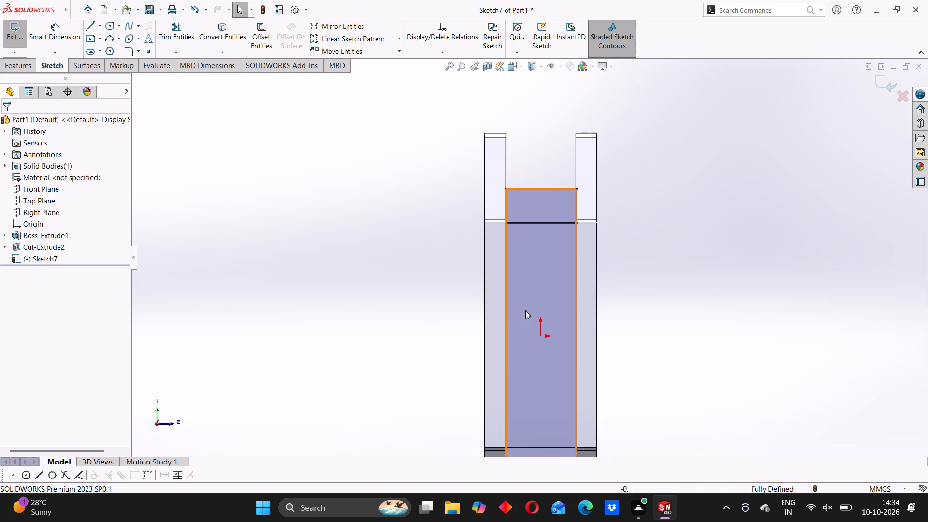
left_click(89, 26)
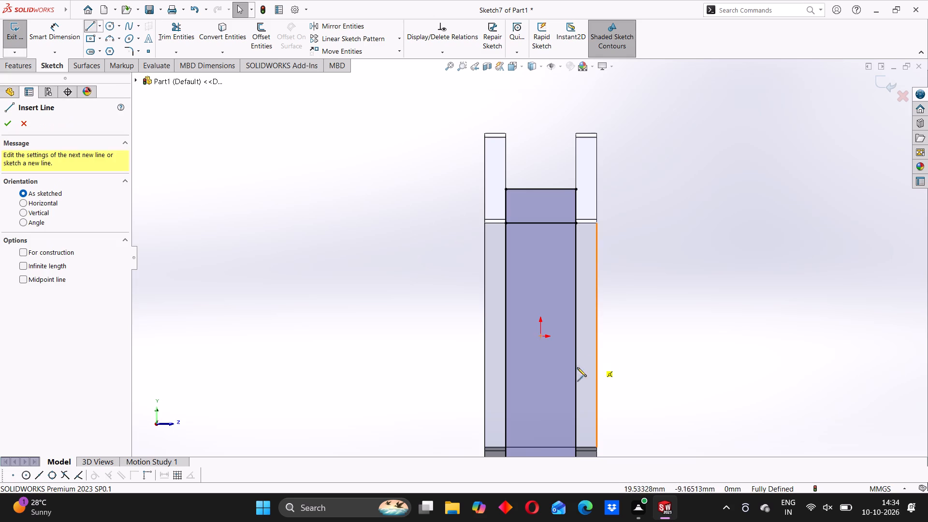
scroll(571, 369, "up", 2)
scroll(519, 400, "down", 3)
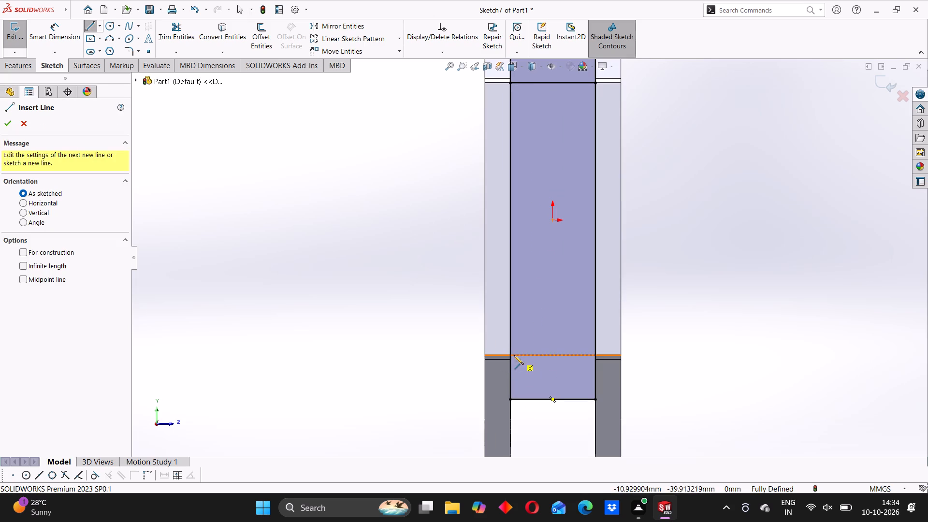
left_click(509, 353)
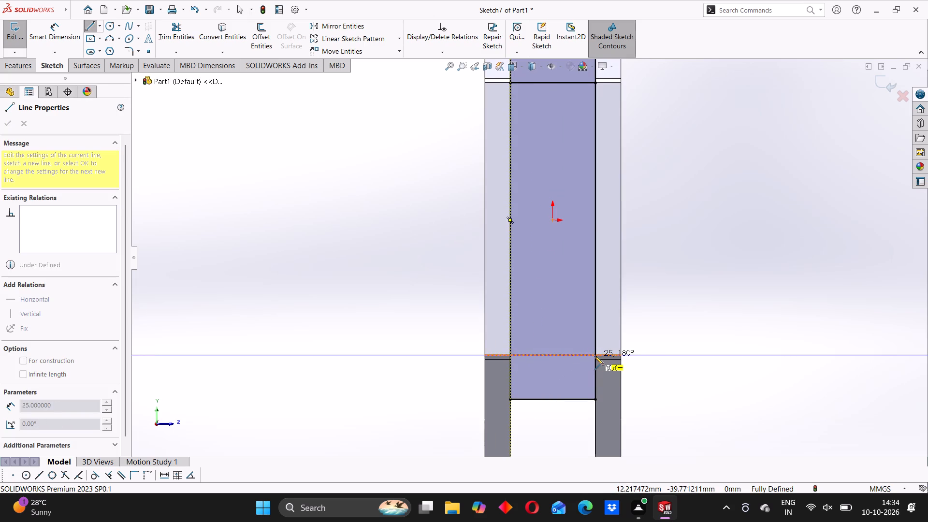
left_click(594, 356)
key("Escape")
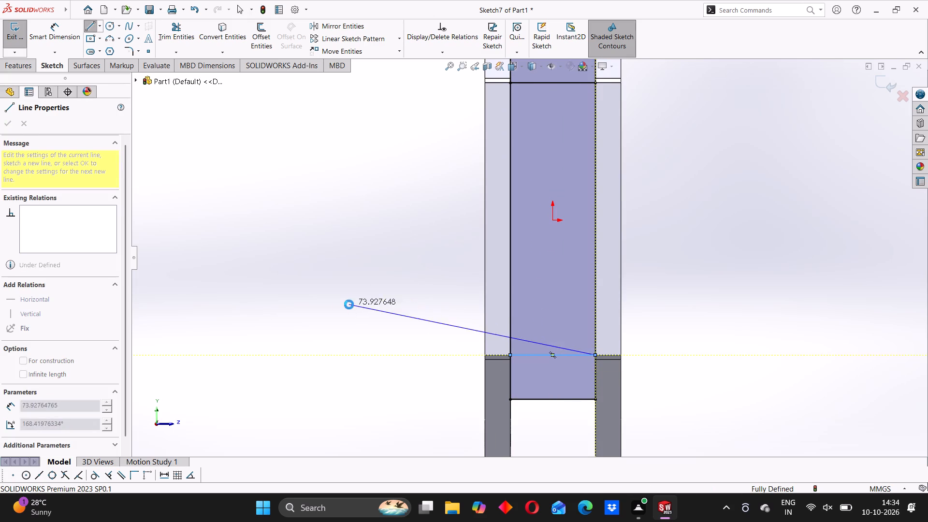
Trim both vertical lines between the two 25 mm horizontal lines, leaving separate closed rectangles above and below the base's end face.
left_click_drag(176, 36, 180, 42)
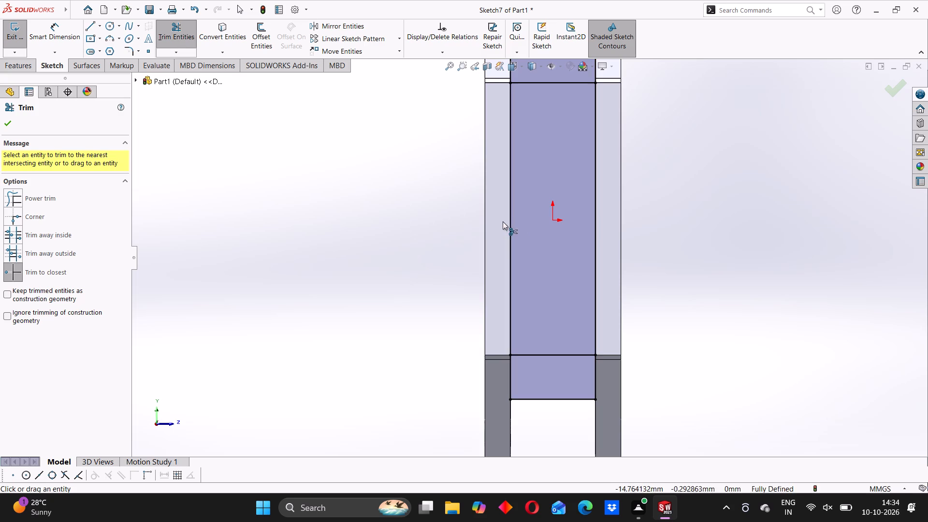
left_click(511, 227)
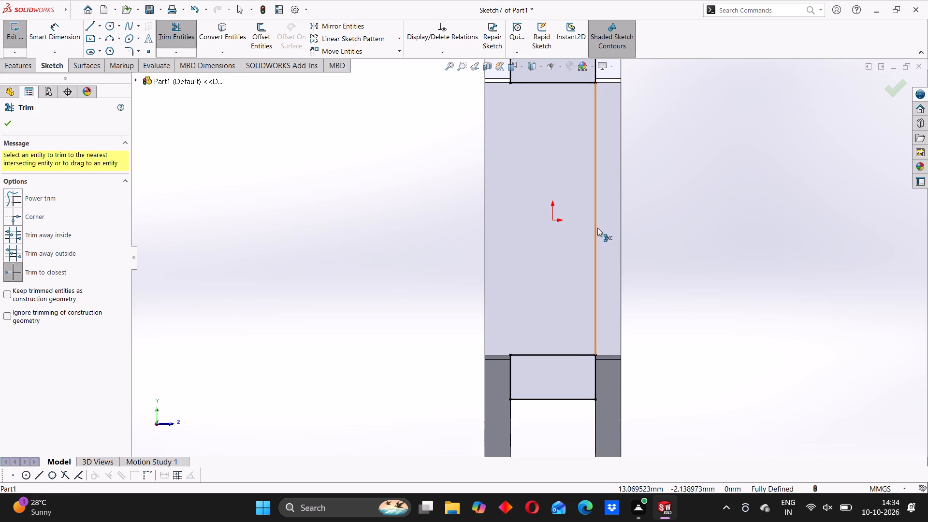
left_click(597, 228)
scroll(536, 295, "up", 2)
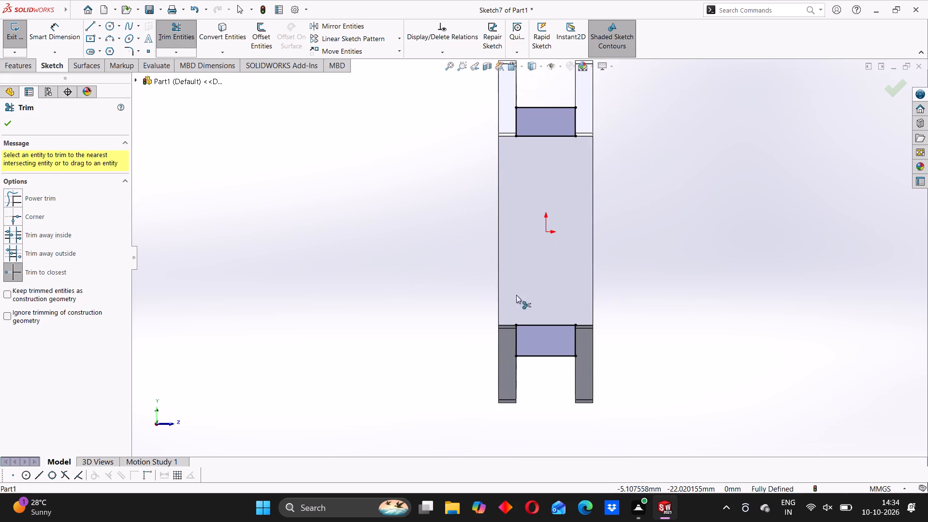
left_click(14, 123)
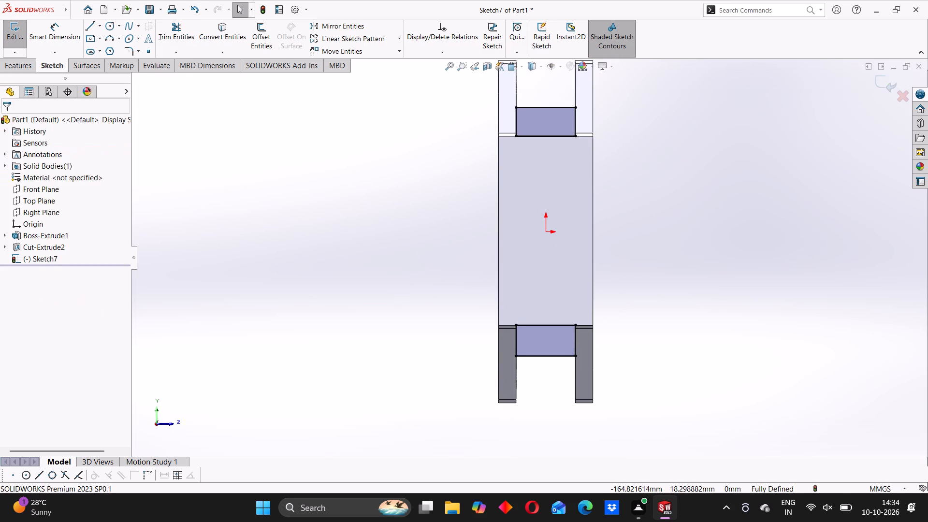
Cut-extrude the two end rectangles with the Through All - Both end condition, clearing the material between the side plates.
left_click(16, 69)
left_click(163, 28)
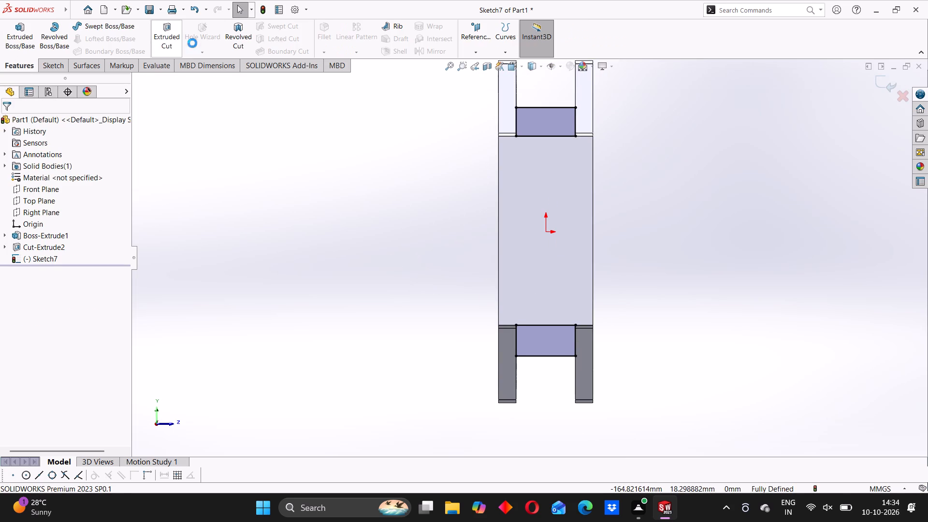
middle_click_drag(623, 313, 599, 321)
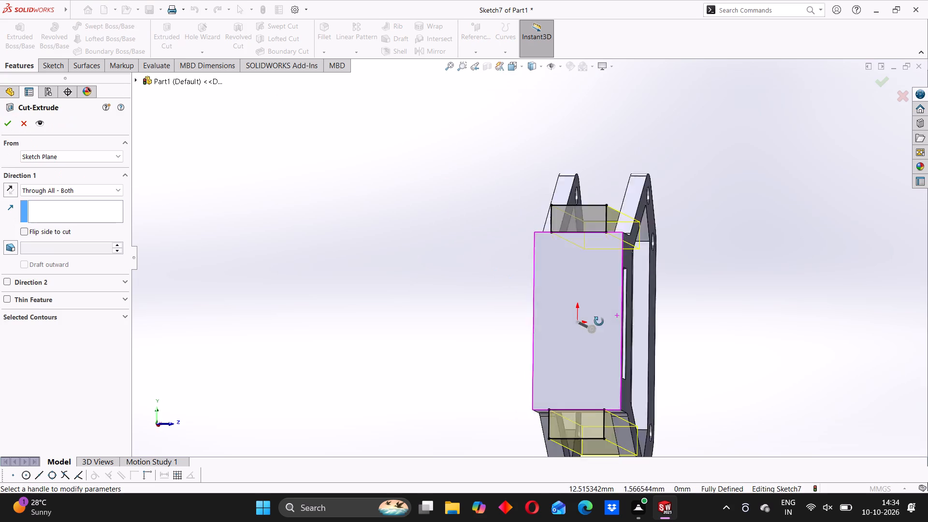
middle_click_drag(599, 321, 504, 333)
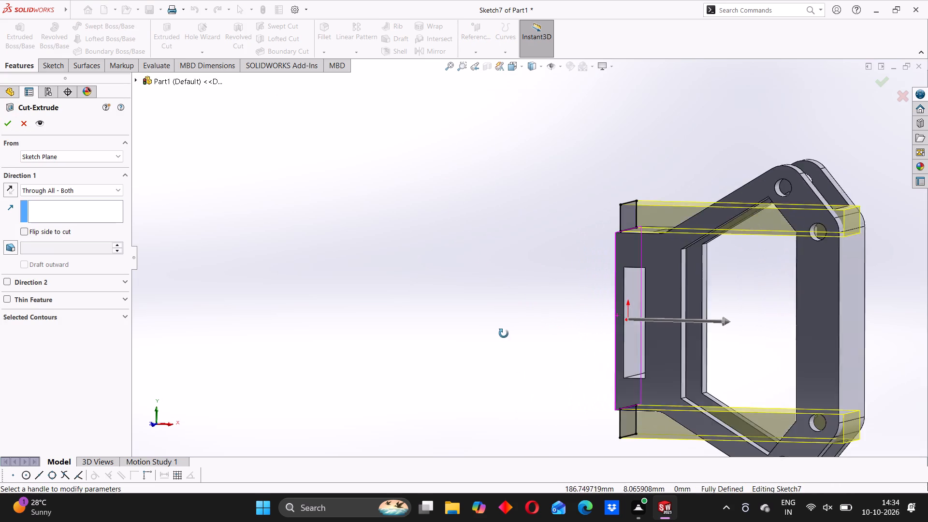
middle_click_drag(504, 333, 504, 334)
middle_click_drag(695, 291, 704, 302)
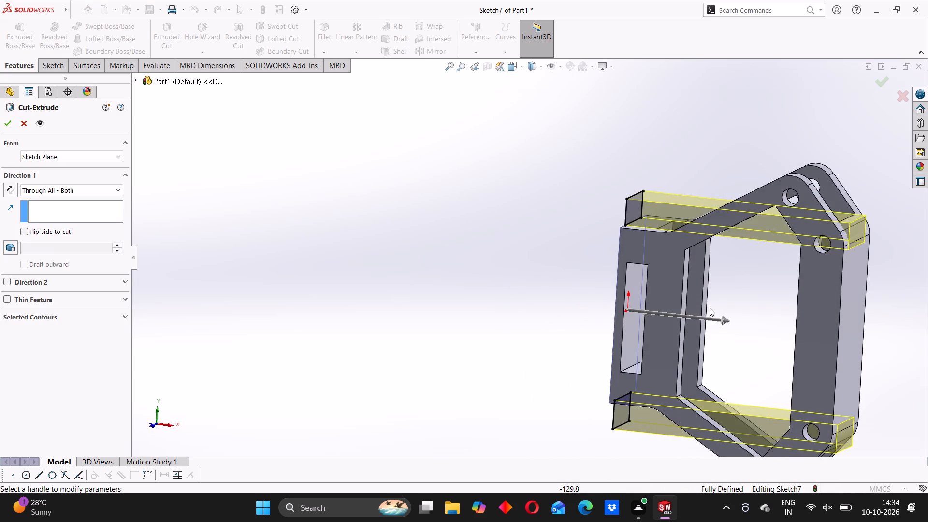
scroll(710, 308, "up", 2)
middle_click_drag(676, 327, 705, 279)
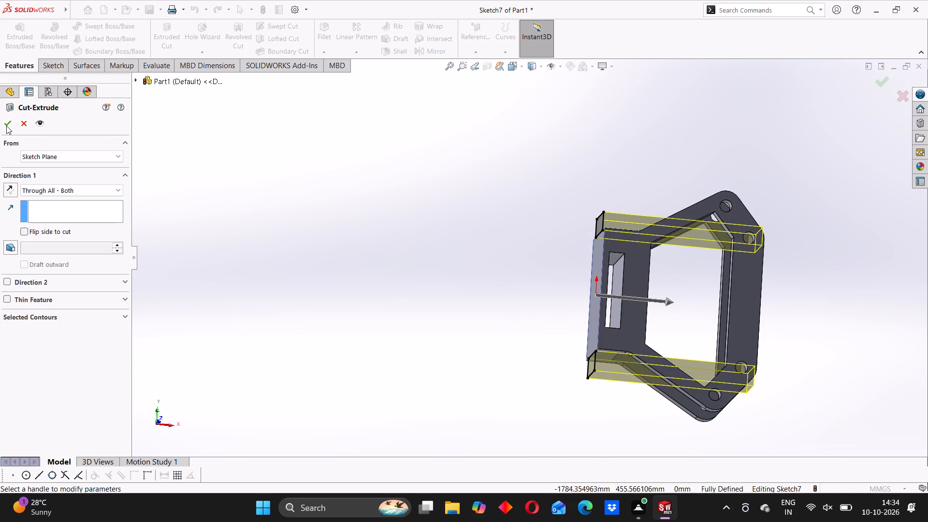
left_click(5, 126)
middle_click_drag(671, 298, 617, 317)
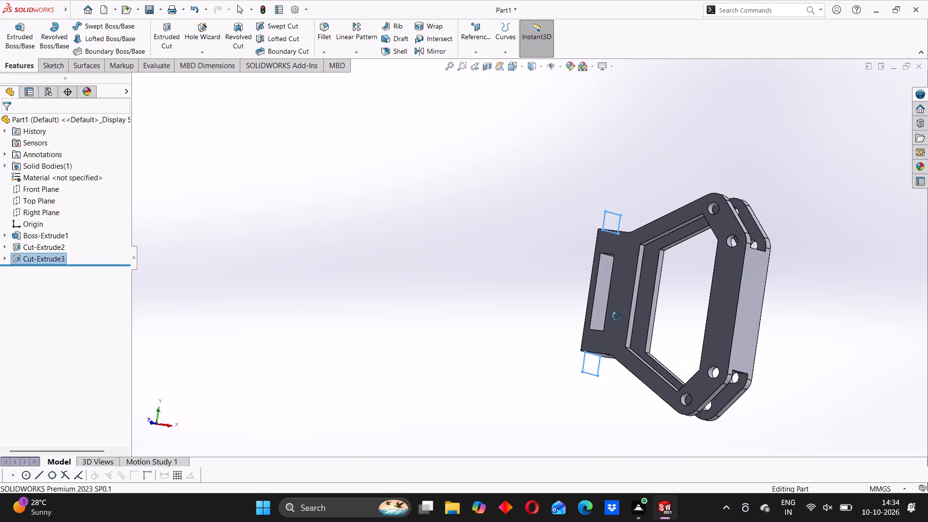
middle_click_drag(617, 317, 605, 321)
left_click(420, 263)
Start a sketch on the flat outer face of the looped handle's straight end bar, opposite the slotted base.
middle_click_drag(626, 306, 681, 307)
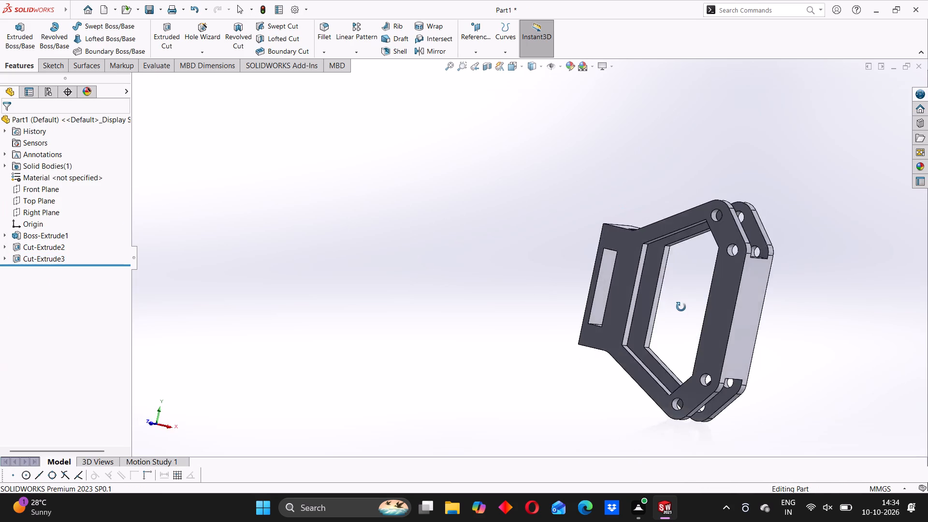
middle_click_drag(681, 307, 721, 319)
scroll(721, 319, "up", 4)
middle_click_drag(721, 319, 615, 313)
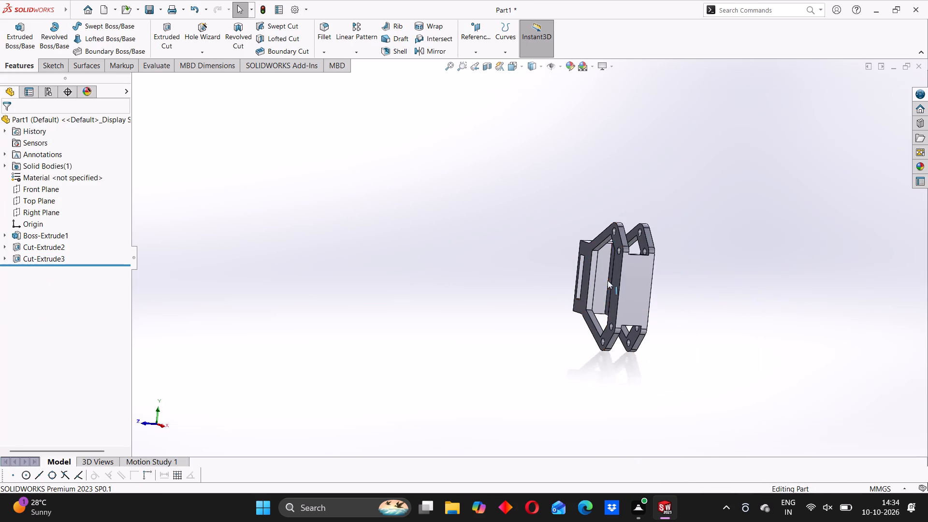
scroll(609, 279, "down", 6)
middle_click(611, 313)
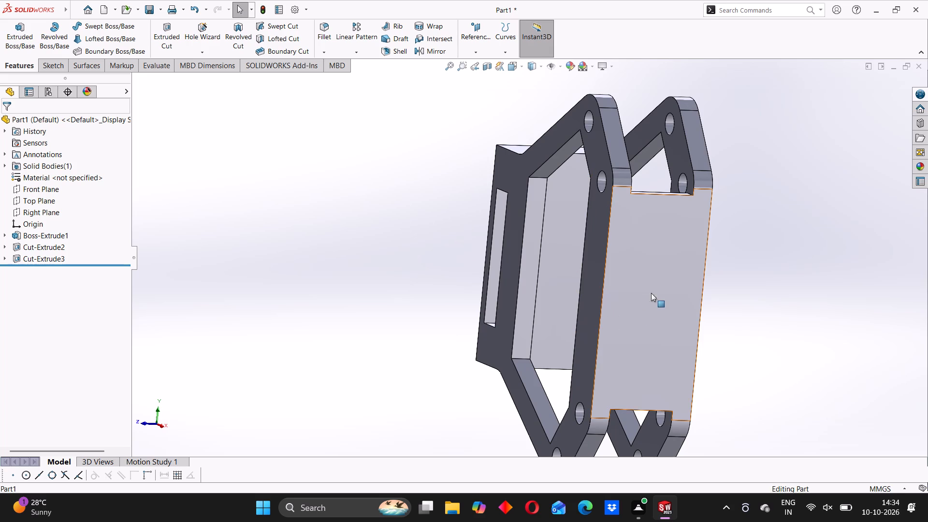
left_click(641, 281)
left_click(683, 253)
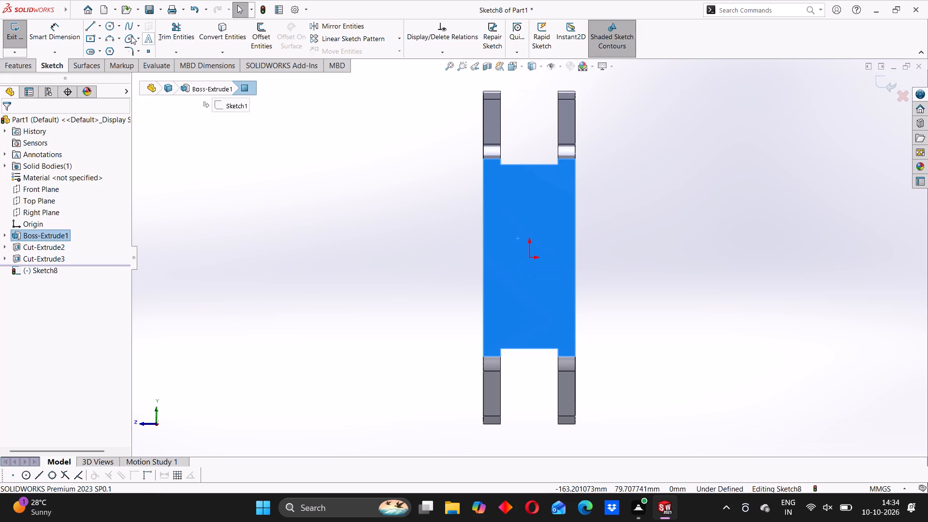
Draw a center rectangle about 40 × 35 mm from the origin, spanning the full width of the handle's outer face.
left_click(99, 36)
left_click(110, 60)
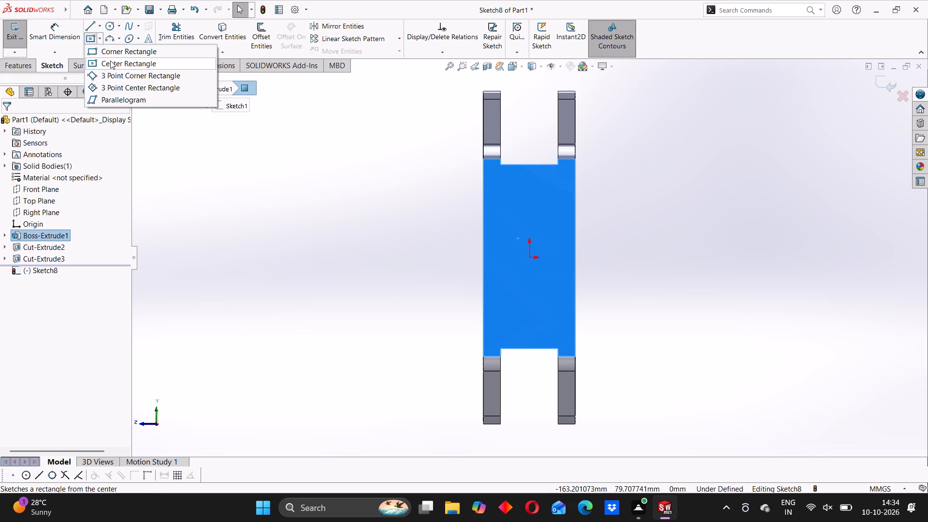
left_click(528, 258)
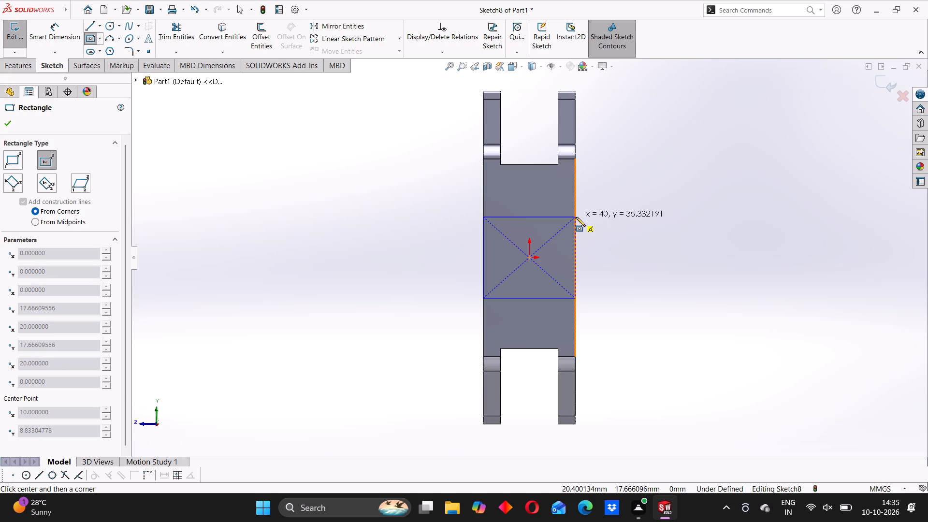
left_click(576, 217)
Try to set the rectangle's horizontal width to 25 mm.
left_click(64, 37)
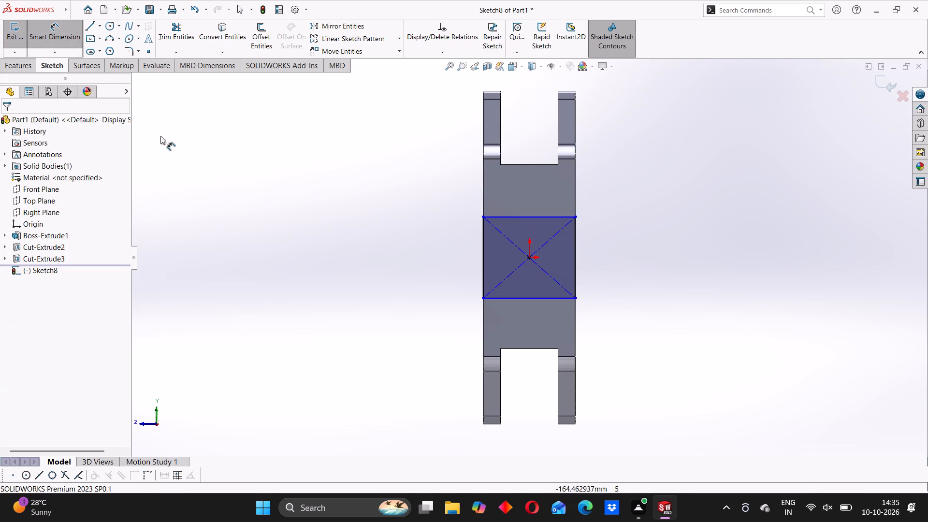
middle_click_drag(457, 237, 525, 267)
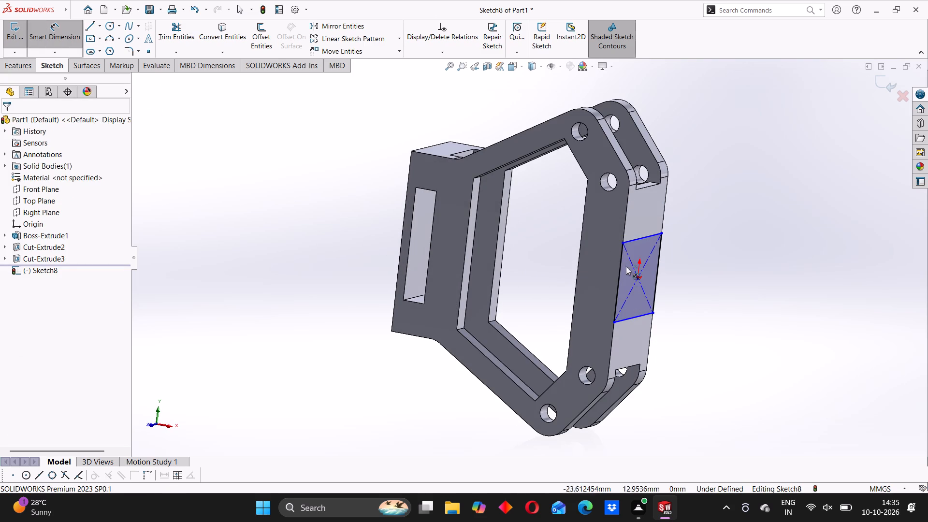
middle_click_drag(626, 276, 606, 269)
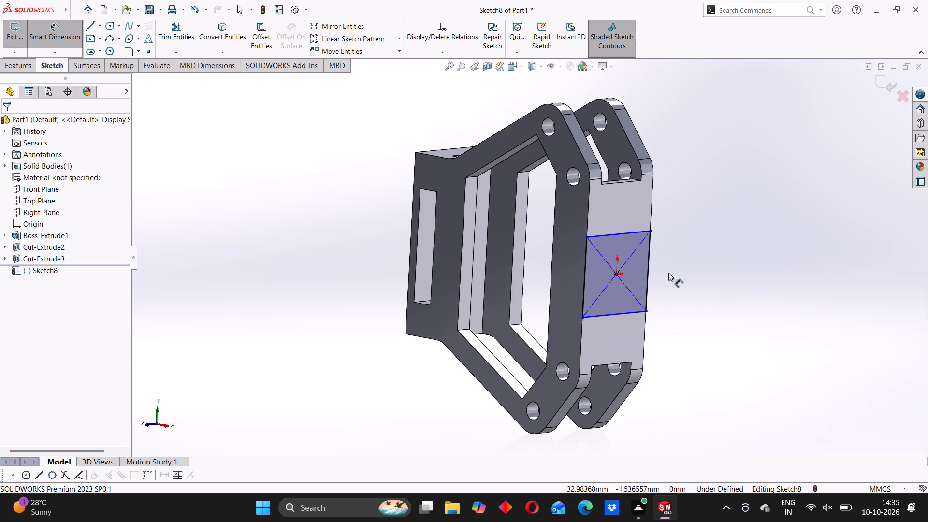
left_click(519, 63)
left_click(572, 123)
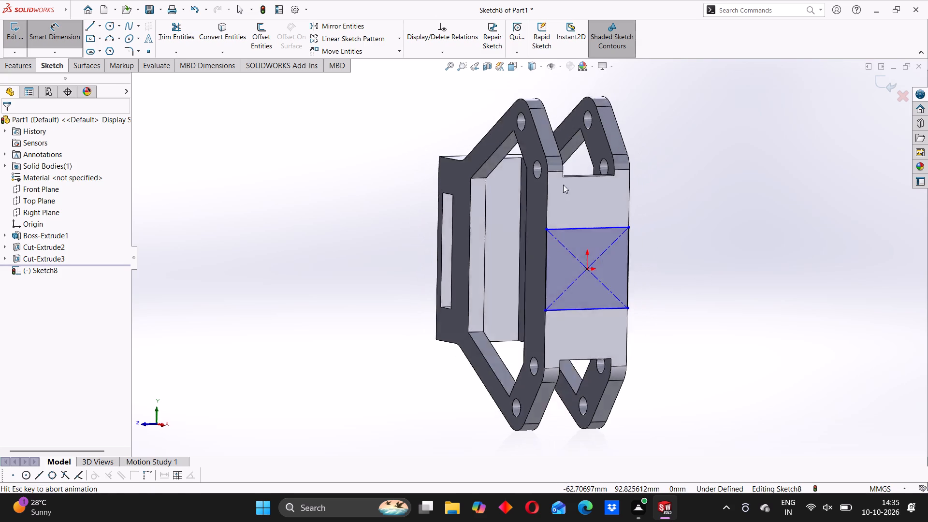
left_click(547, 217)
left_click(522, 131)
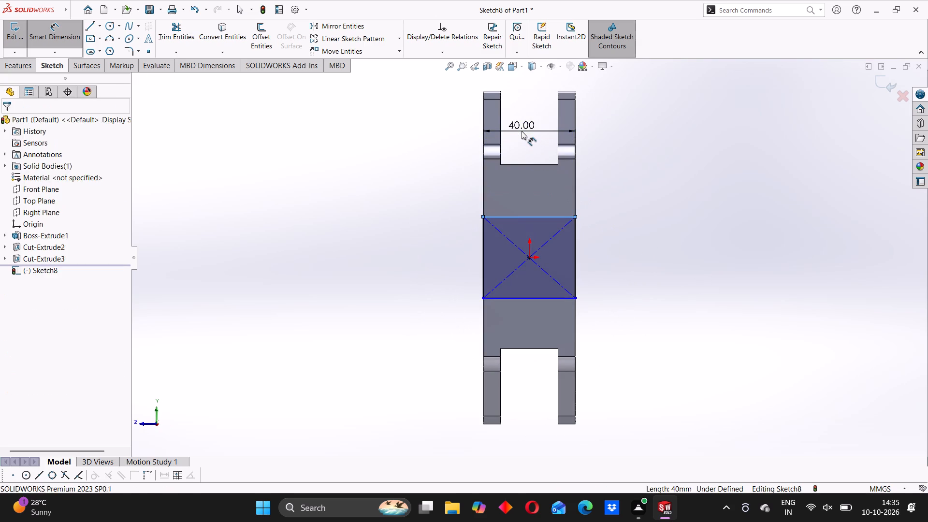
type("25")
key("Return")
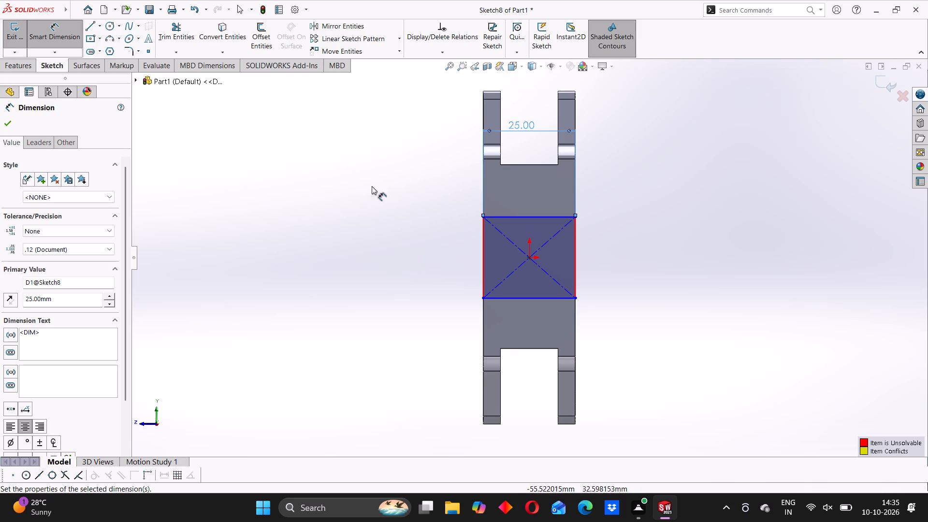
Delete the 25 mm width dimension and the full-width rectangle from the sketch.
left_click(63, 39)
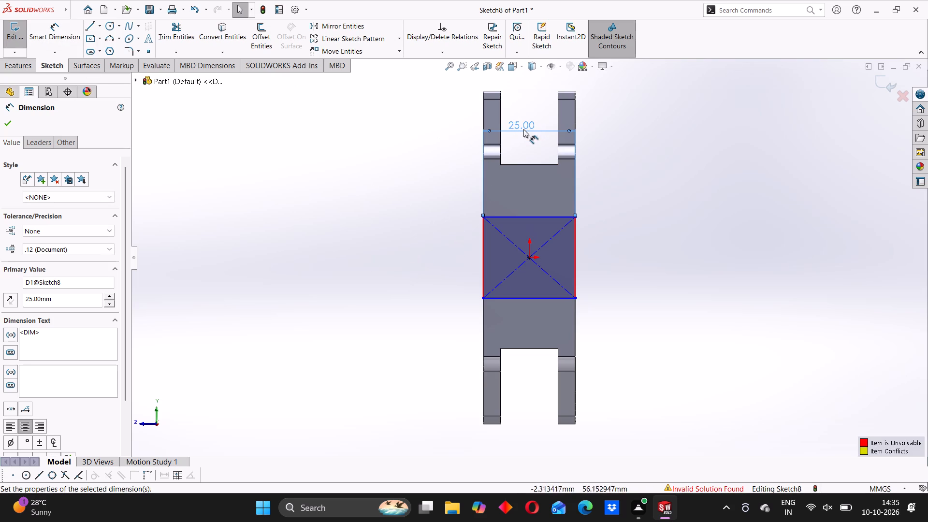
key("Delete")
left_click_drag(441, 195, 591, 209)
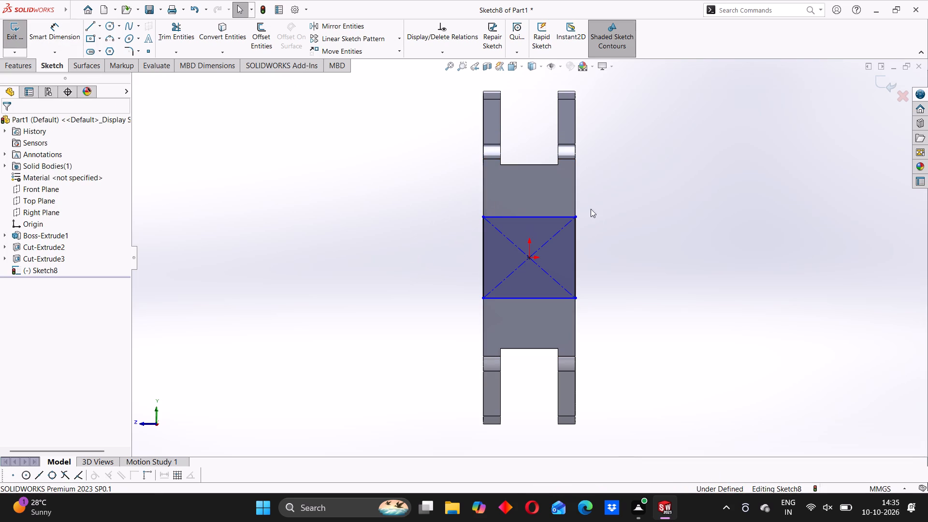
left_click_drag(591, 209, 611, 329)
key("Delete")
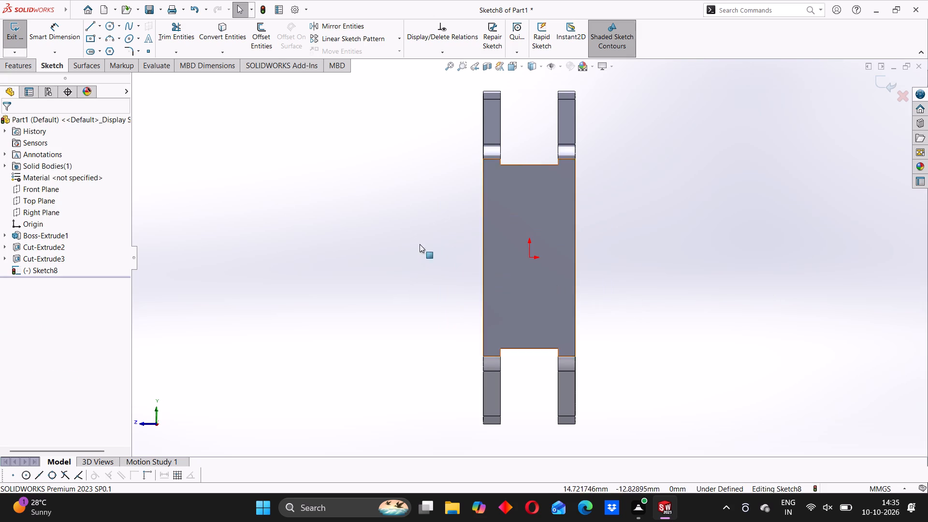
Draw a center rectangle about 25 × 27 mm from the origin, inside the side edges of the handle's outer face.
left_click(101, 40)
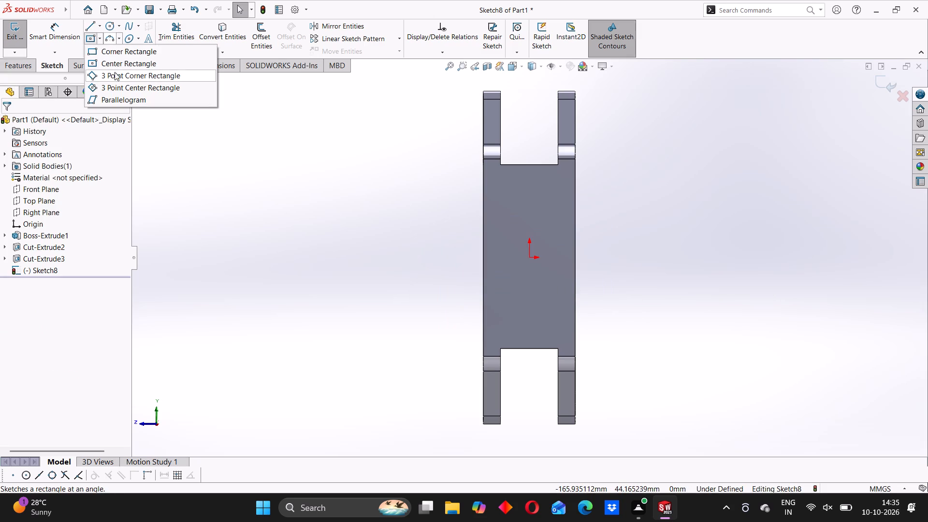
left_click(120, 63)
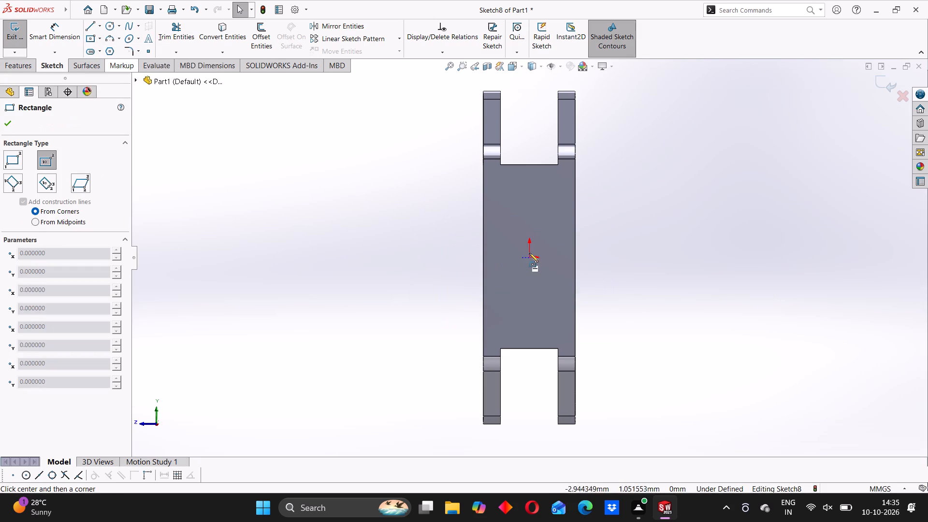
left_click(531, 256)
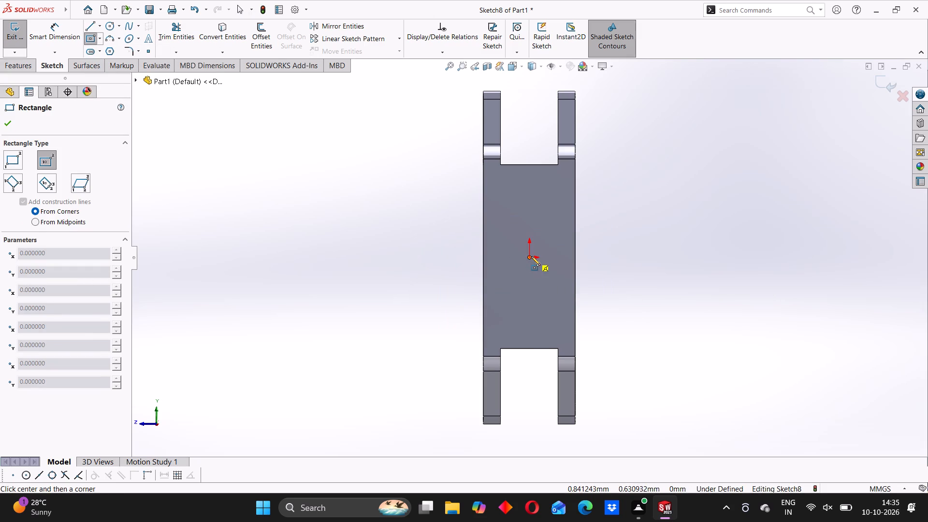
left_click(558, 226)
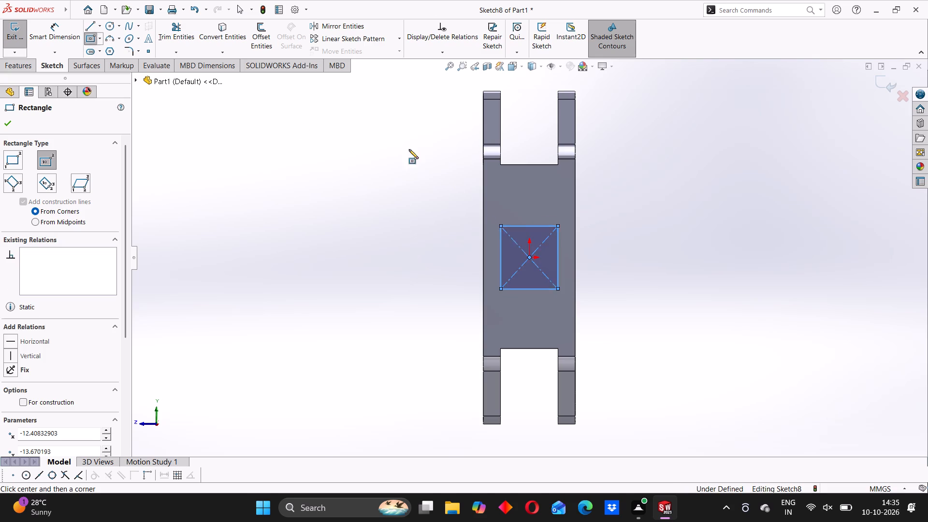
Dimension the centred rectangle to a width of 25 mm and a height of 25 mm.
left_click(52, 41)
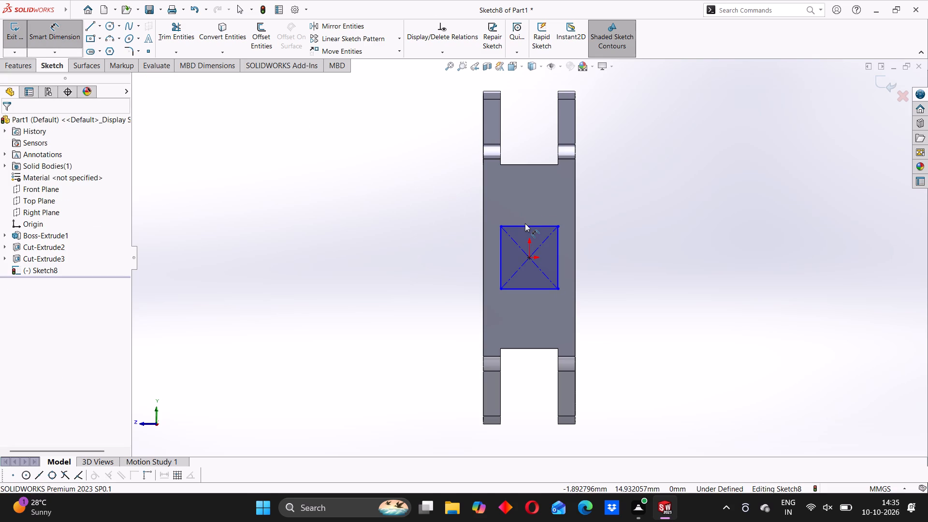
left_click(526, 226)
left_click(528, 213)
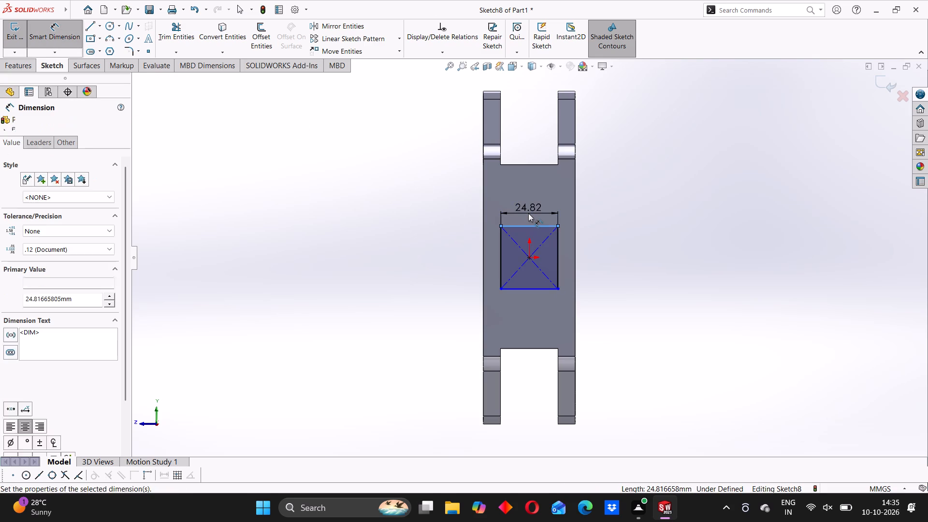
type("25")
key("Return")
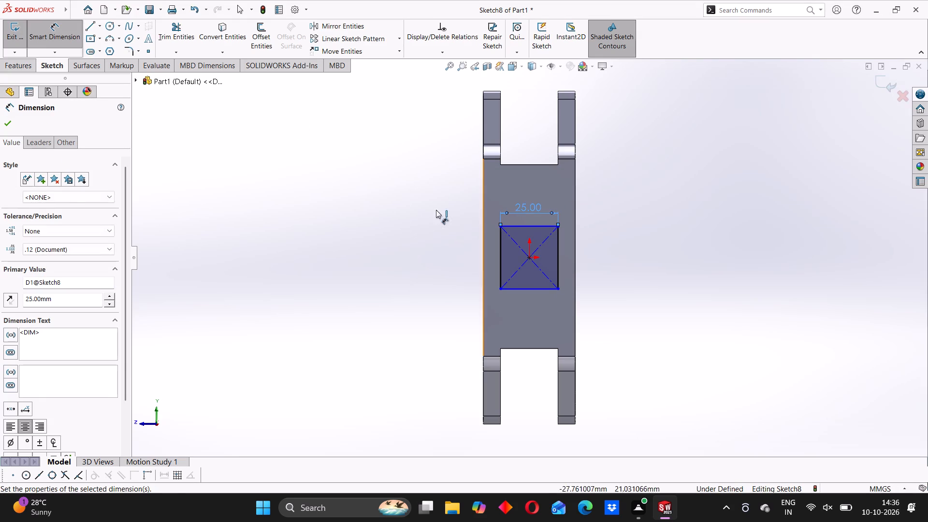
left_click(376, 193)
scroll(530, 276, "down", 2)
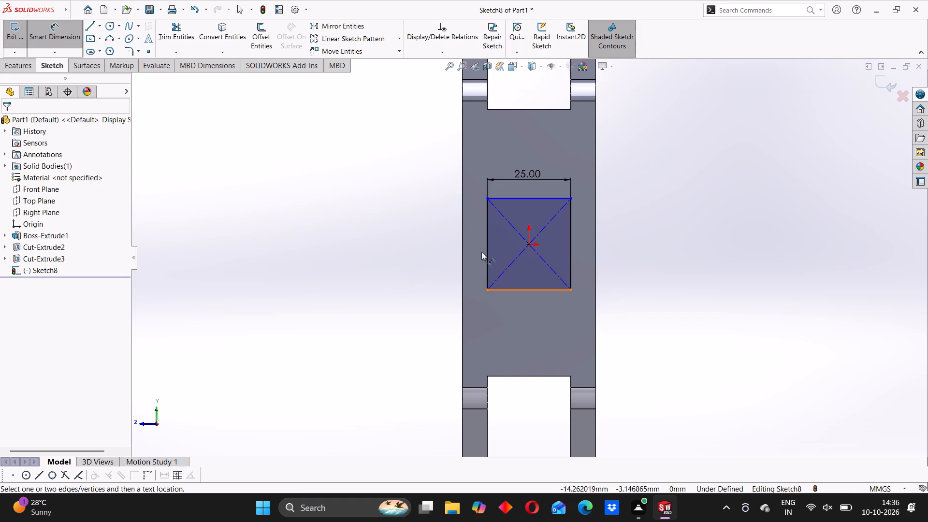
left_click(486, 241)
left_click(410, 244)
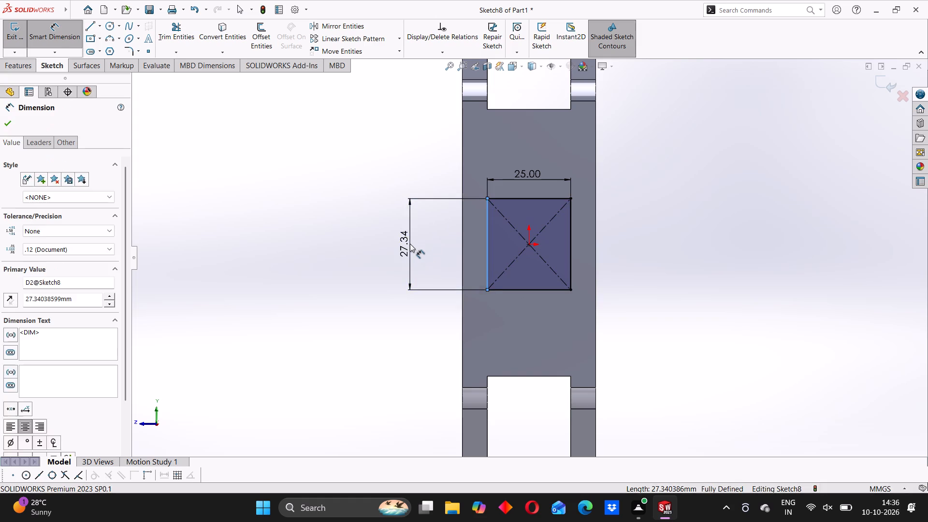
type("25")
key("Return")
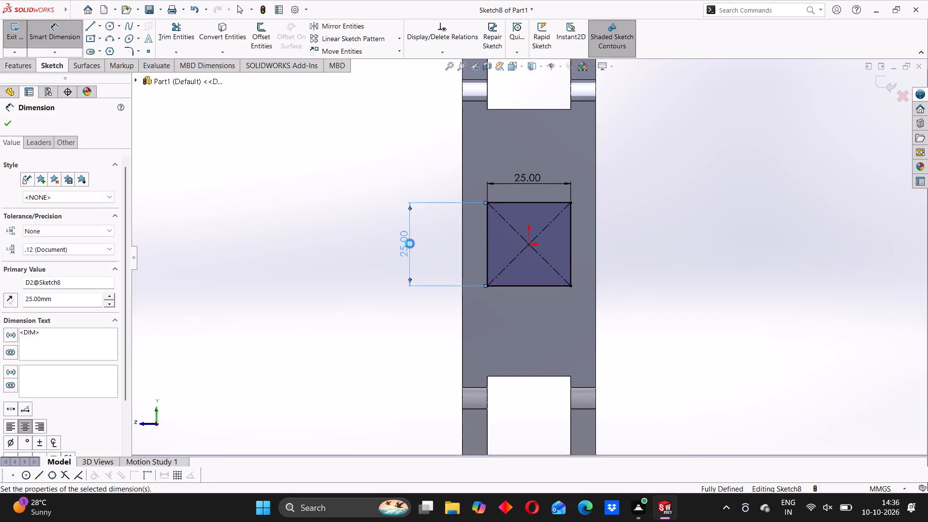
Convert the outline of the handle's notched outer face into sketch entities around the dimensioned square.
left_click(351, 266)
middle_click_drag(423, 310, 558, 354)
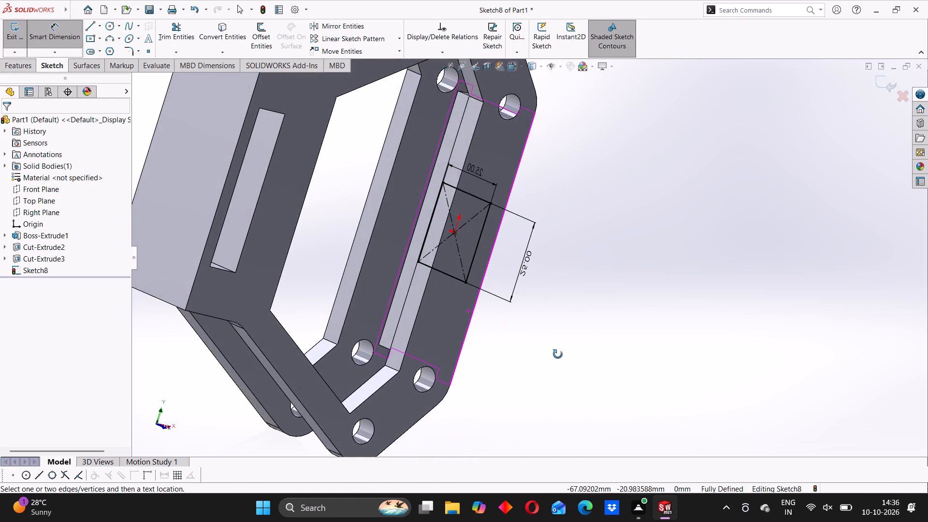
middle_click_drag(558, 354, 555, 376)
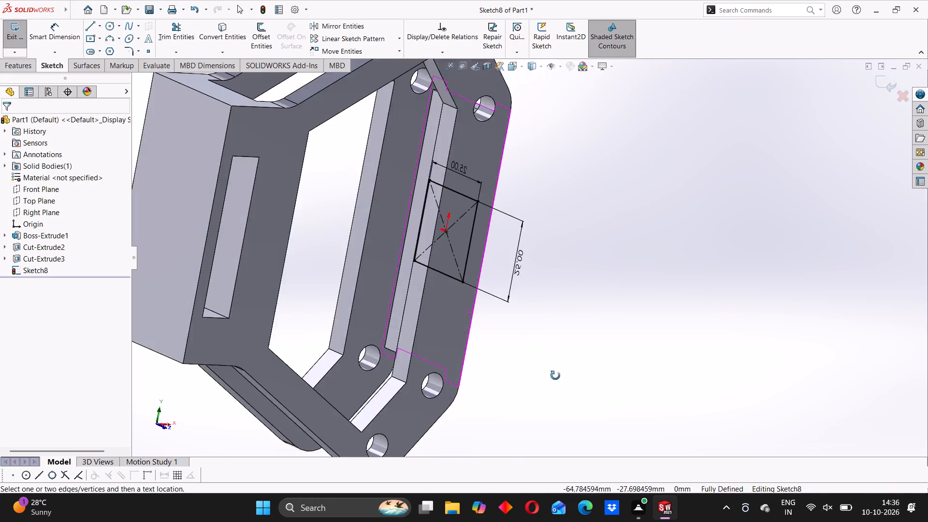
middle_click_drag(555, 376, 430, 362)
middle_click_drag(434, 358, 421, 344)
scroll(471, 316, "up", 3)
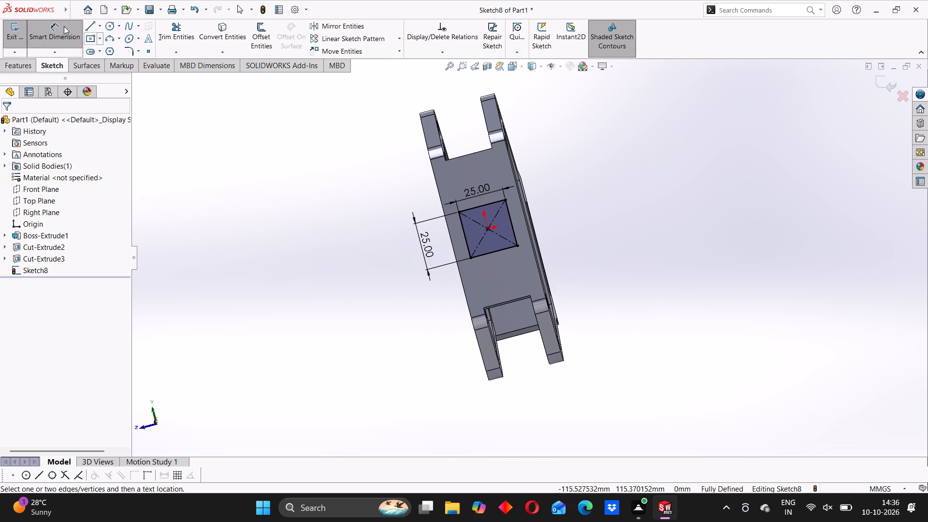
left_click(64, 26)
left_click(487, 280)
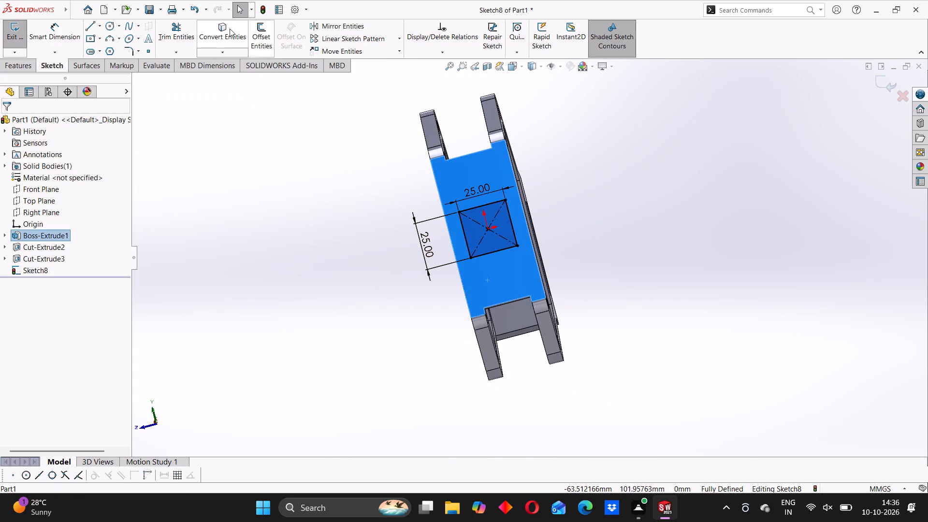
left_click(218, 29)
Examine the converted face outline and the centred square from several angles.
middle_click_drag(609, 207, 564, 314)
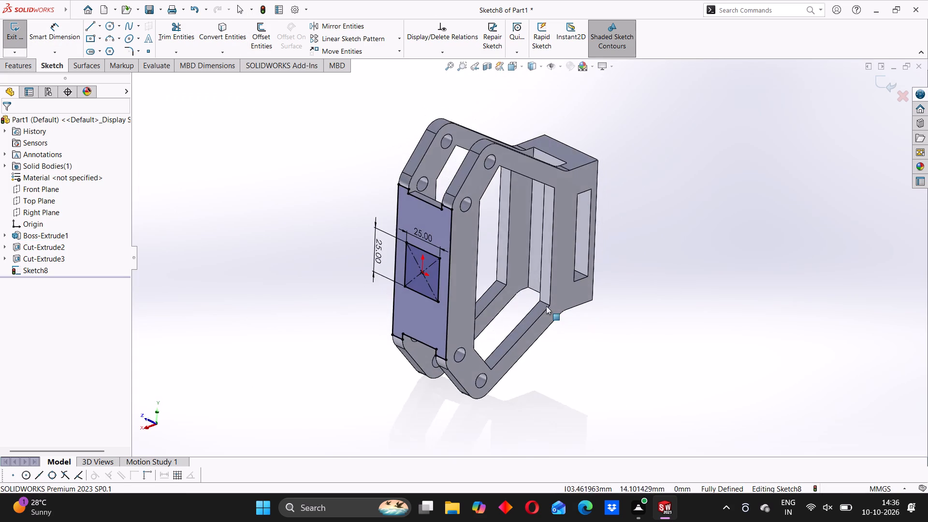
middle_click_drag(501, 255, 515, 250)
middle_click_drag(453, 254, 496, 224)
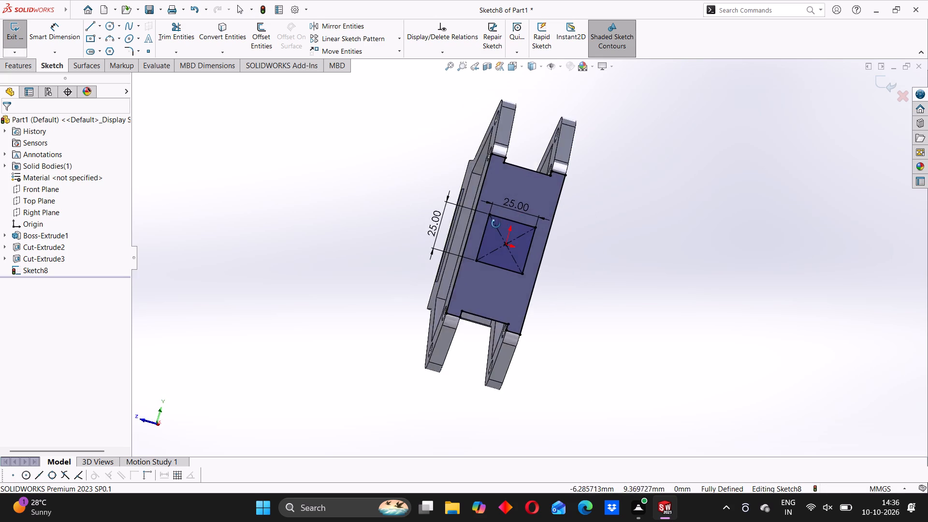
middle_click_drag(496, 224, 500, 278)
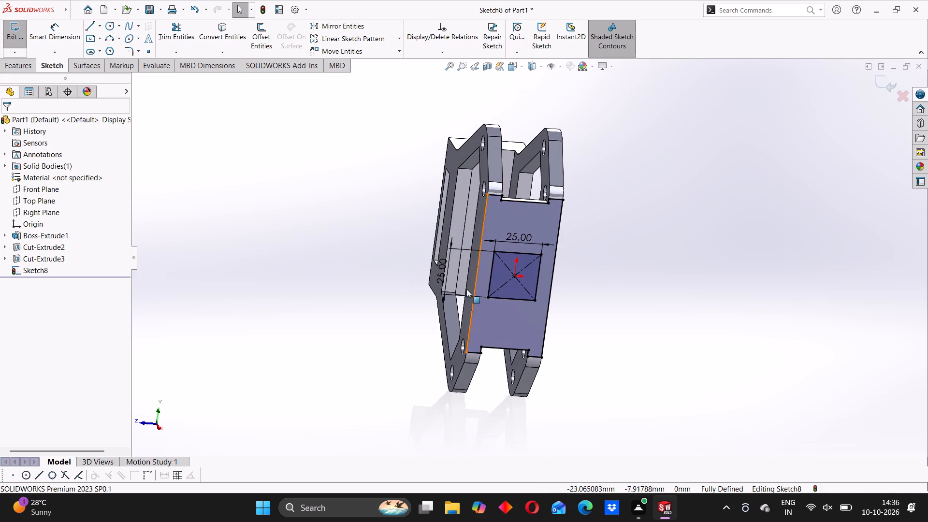
middle_click_drag(510, 315, 501, 279)
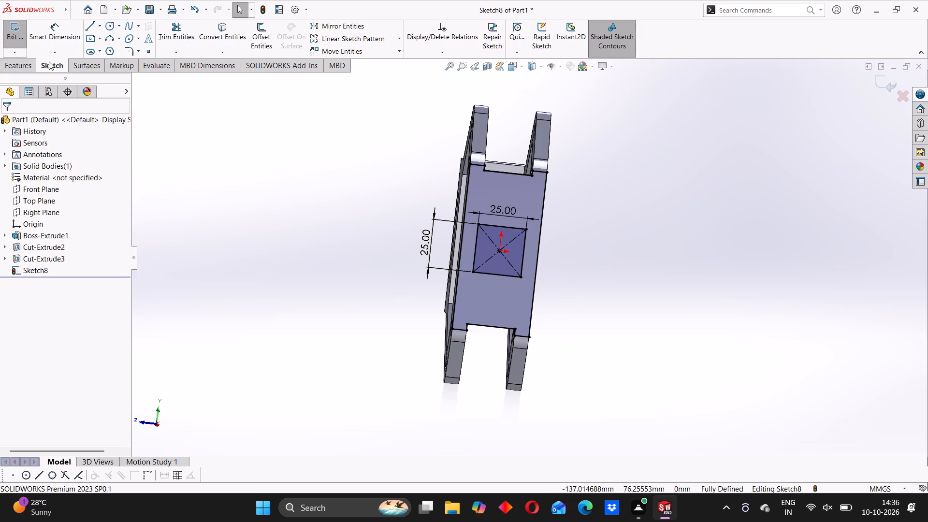
left_click(329, 169)
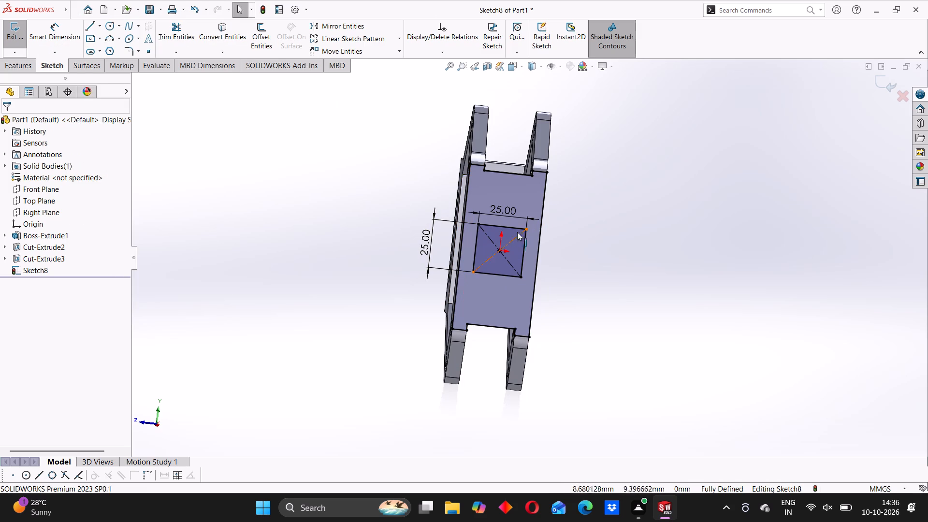
scroll(478, 164, "down", 3)
middle_click_drag(505, 224, 506, 199)
scroll(501, 216, "up", 6)
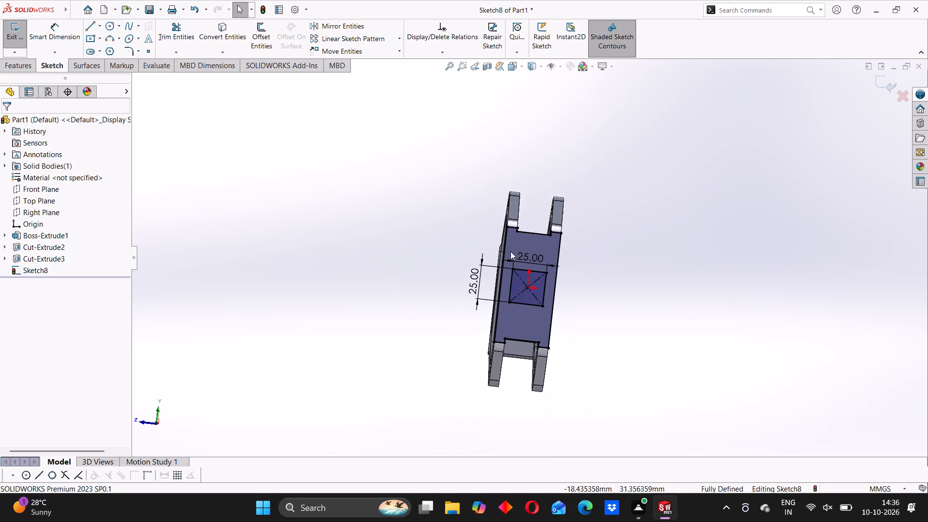
scroll(512, 270, "down", 3)
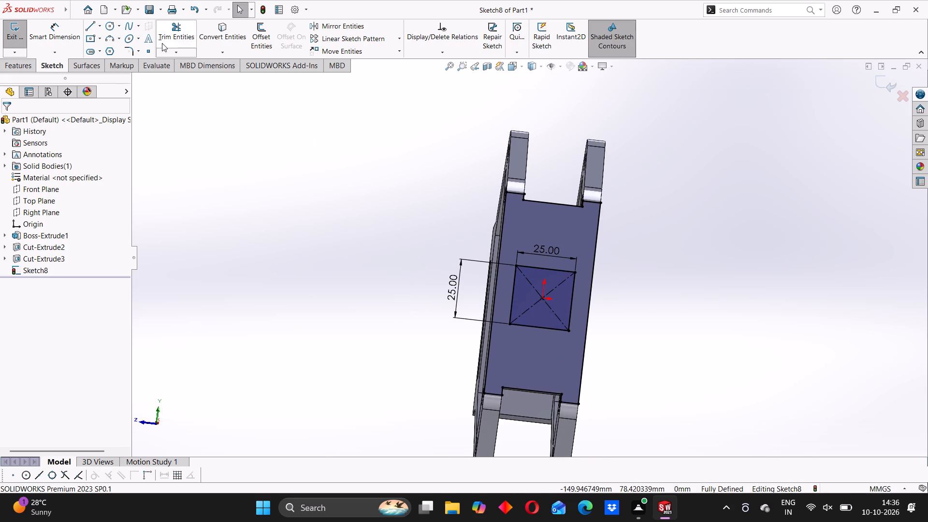
Draw two vertical lines, each about 28 mm long, from the upper notch's corners down to the square's upper corners.
left_click(171, 37)
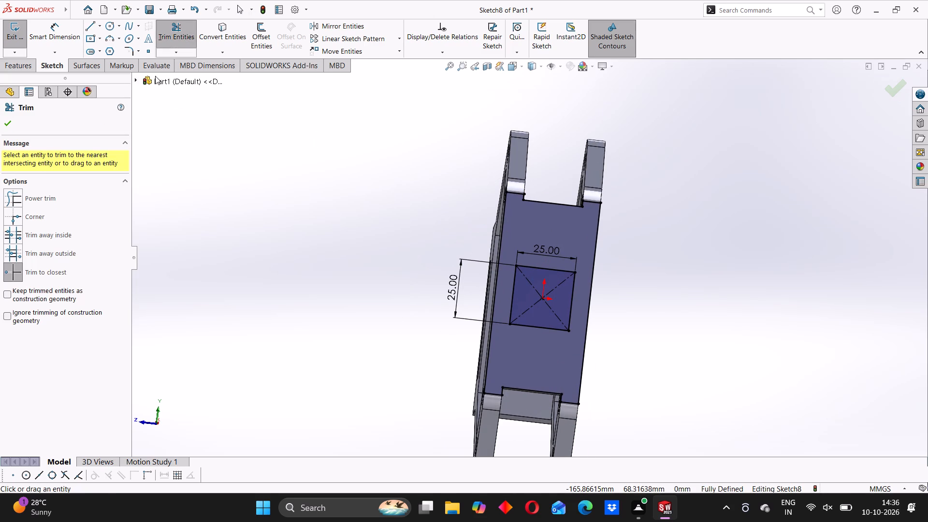
left_click(173, 38)
left_click(88, 24)
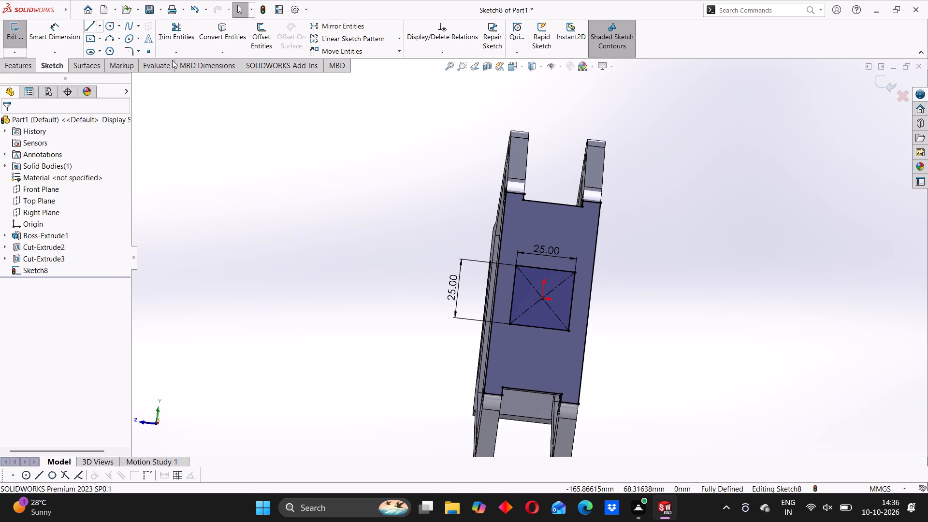
left_click(525, 201)
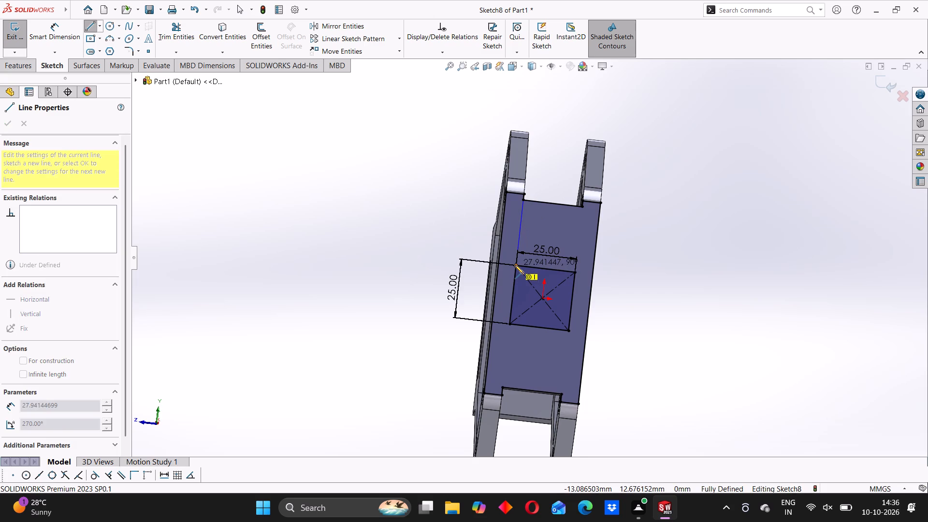
left_click(515, 265)
left_click(500, 264)
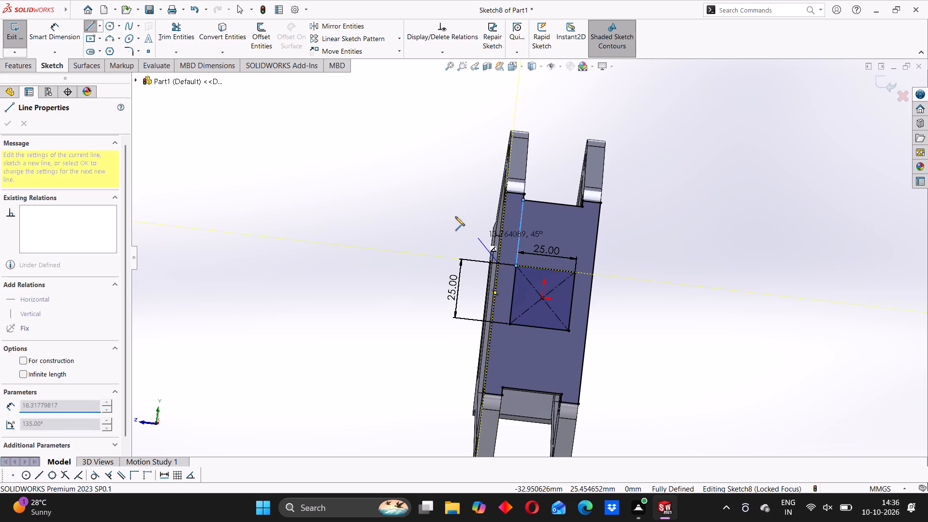
right_click(359, 166)
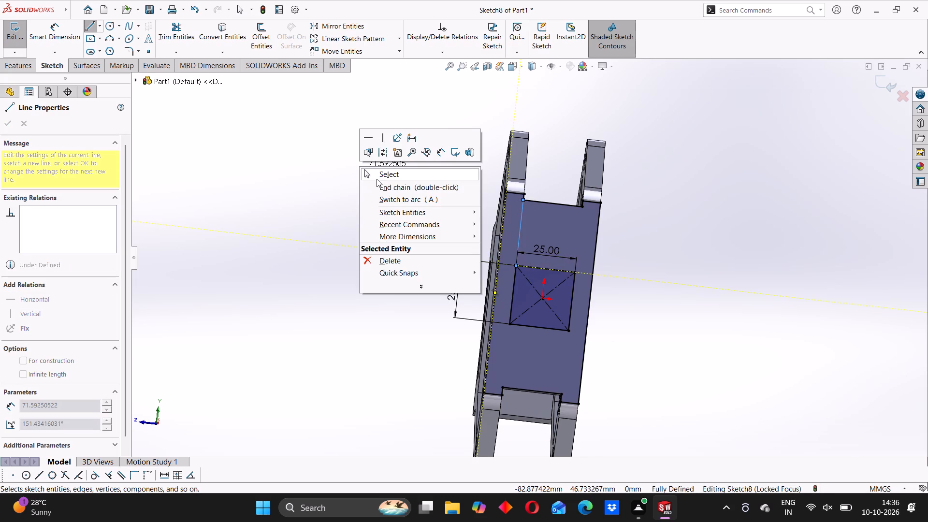
left_click(377, 179)
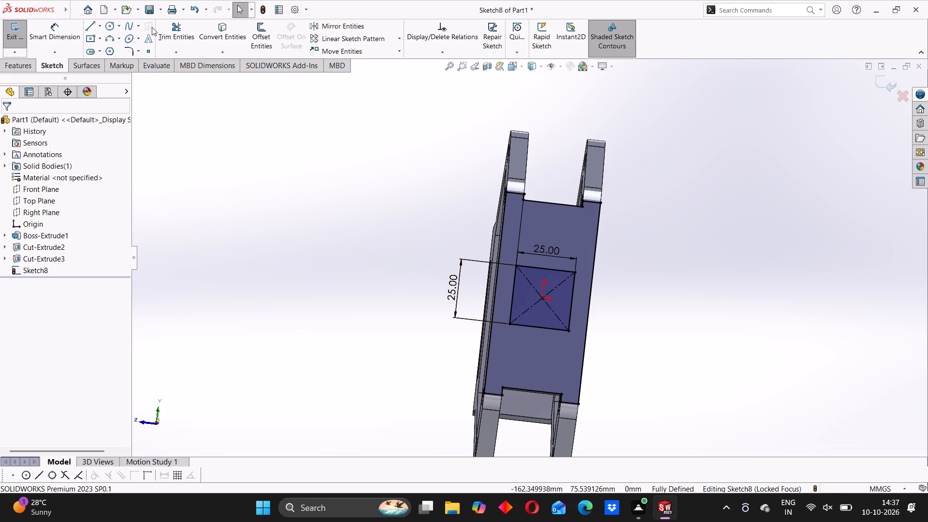
left_click(96, 25)
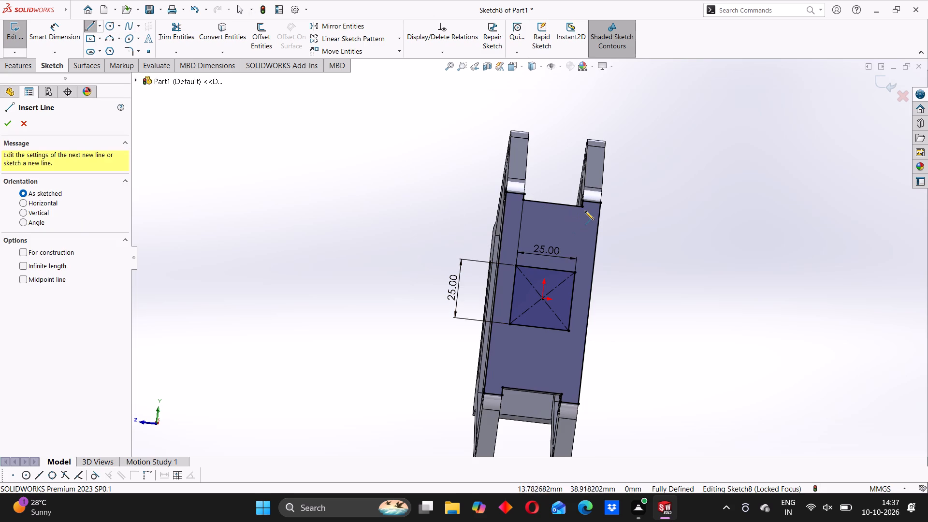
left_click(584, 206)
left_click(576, 274)
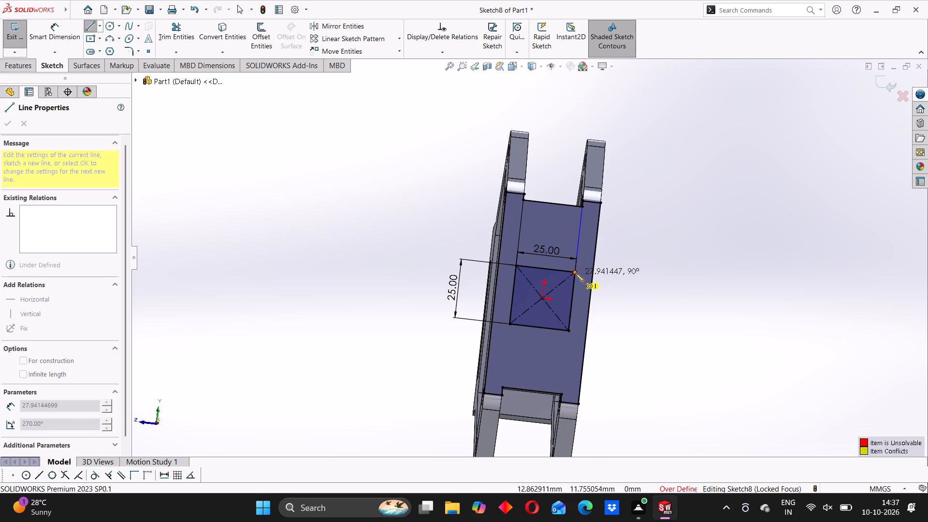
left_click(93, 28)
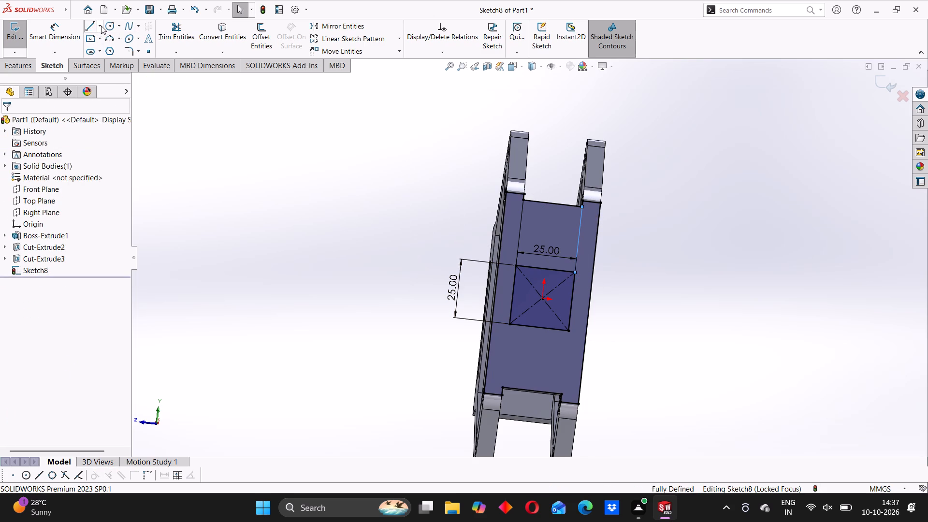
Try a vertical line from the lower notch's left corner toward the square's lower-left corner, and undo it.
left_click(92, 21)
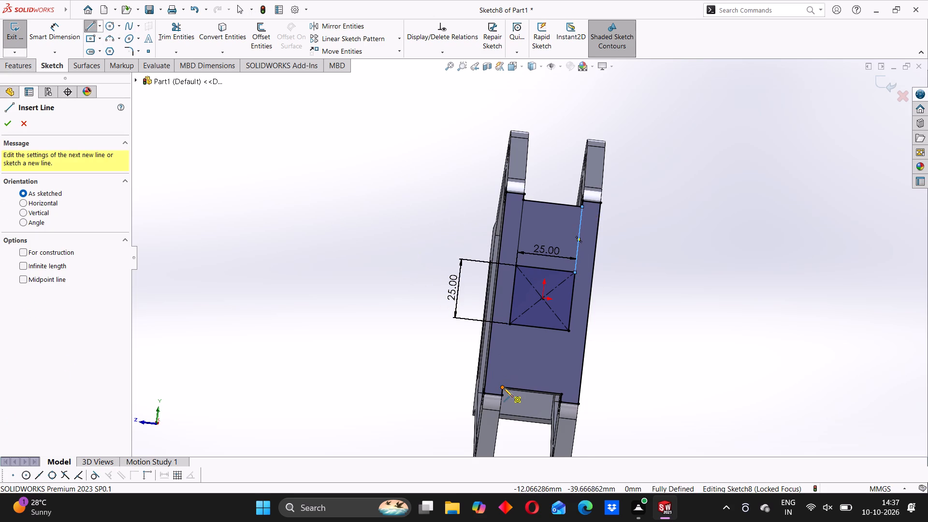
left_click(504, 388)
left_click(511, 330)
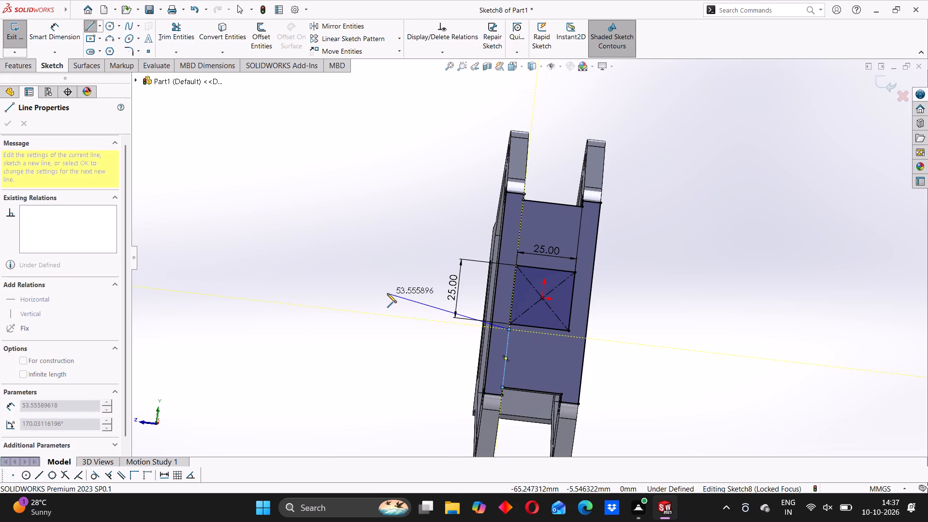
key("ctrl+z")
Draw two vertical lines, each about 27 mm long, from the lower notch's corners up to the square's lower corners.
left_click(92, 26)
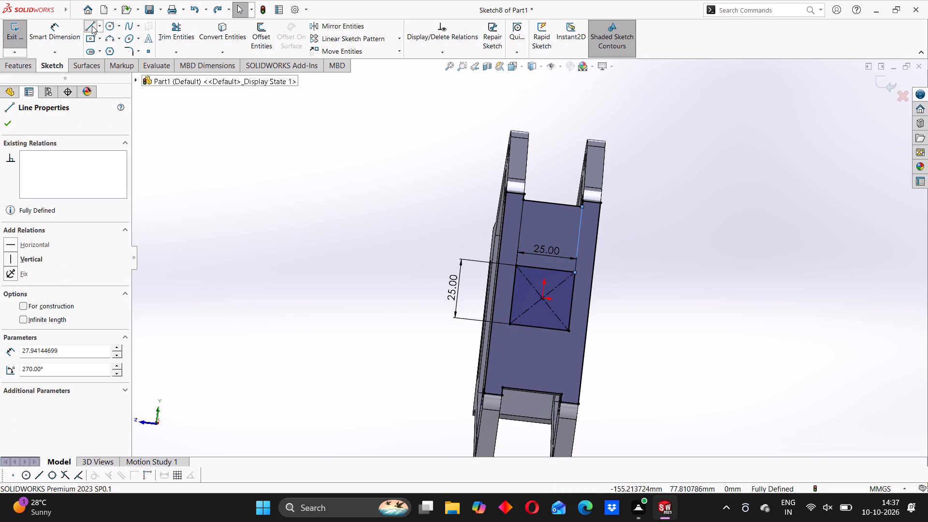
left_click(503, 388)
left_click(510, 323)
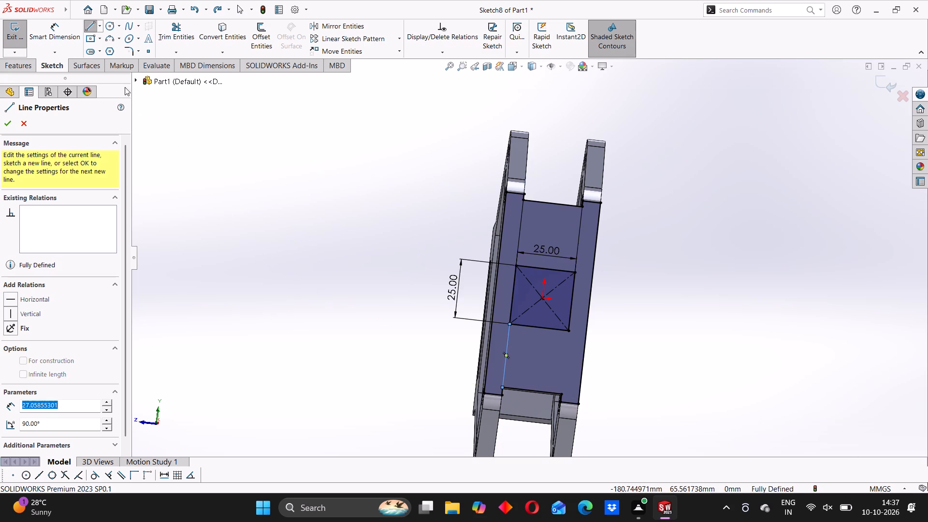
left_click(90, 29)
left_click(90, 26)
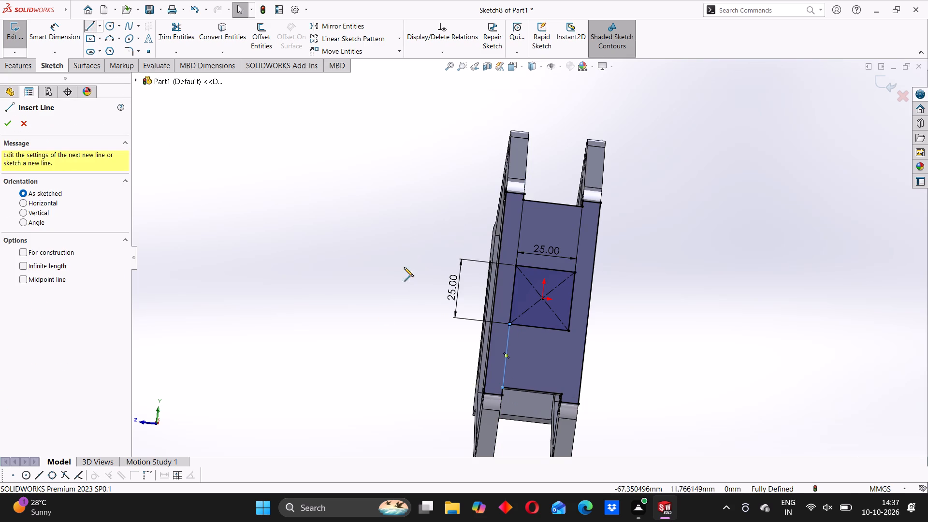
left_click(560, 393)
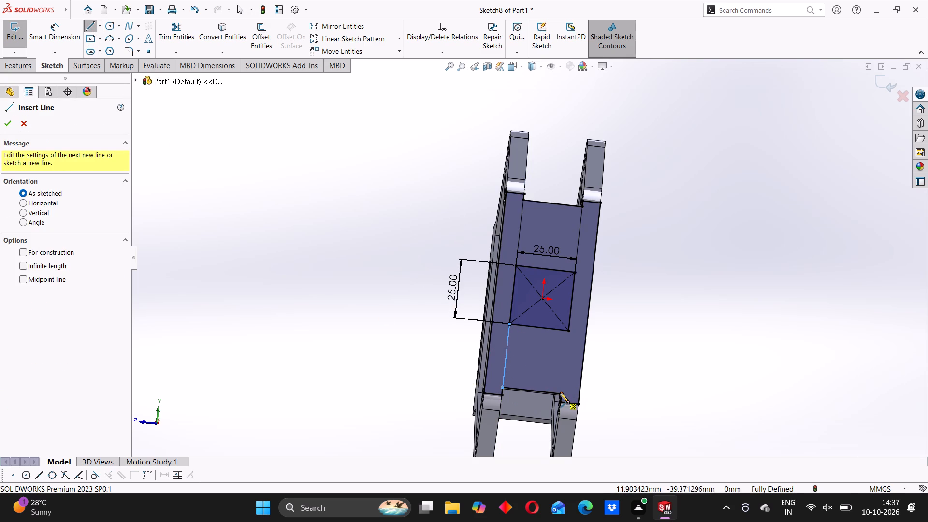
left_click(568, 332)
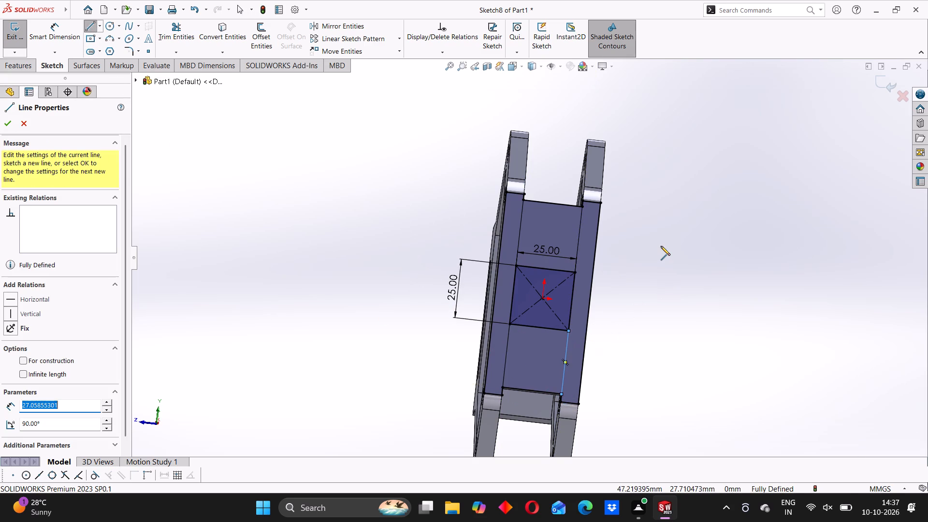
right_click(243, 187)
left_click(267, 201)
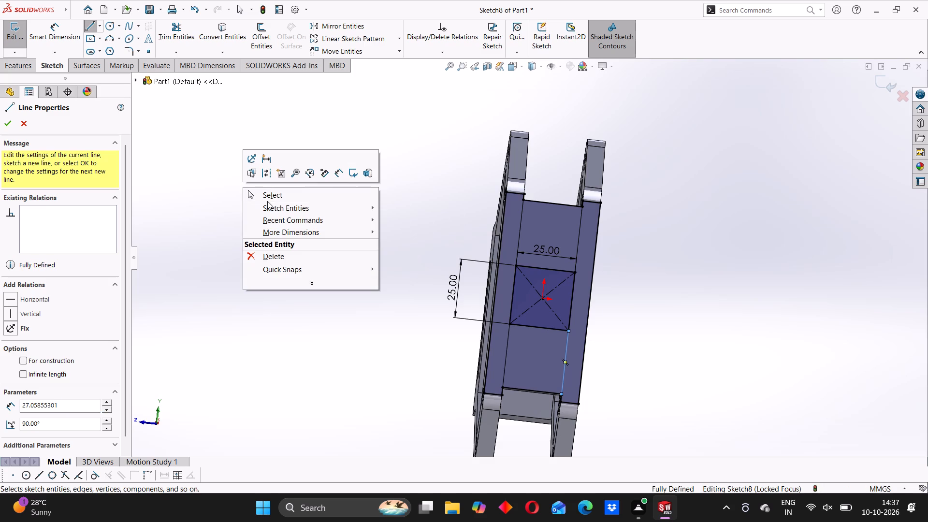
left_click(273, 201)
left_click(278, 196)
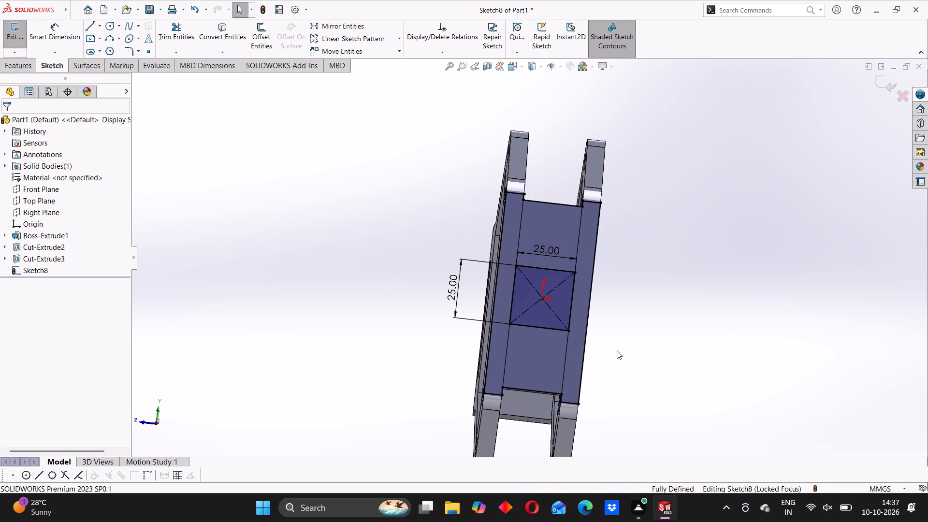
Trim away both long outer sides of the converted face outline and the short segments beside the upper notch.
scroll(550, 292, "down", 1)
scroll(545, 274, "up", 4)
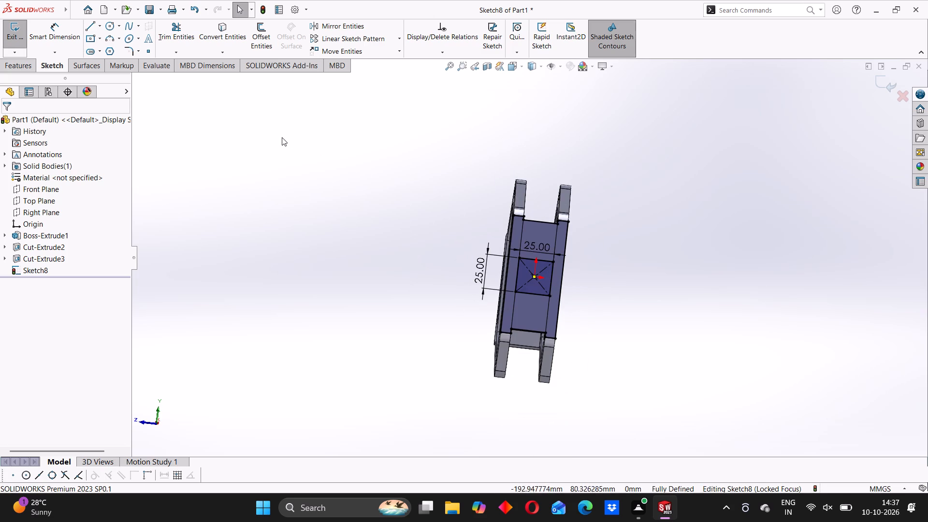
left_click(187, 35)
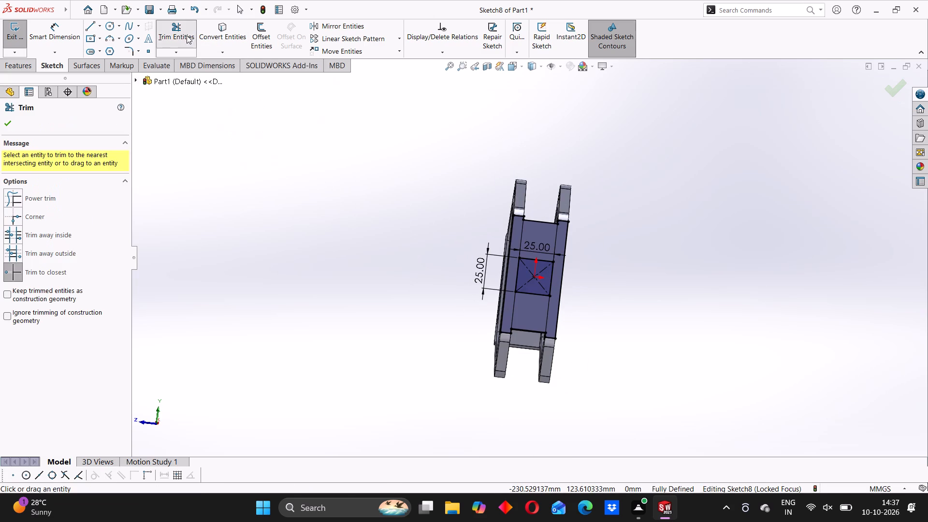
left_click(509, 243)
left_click(517, 217)
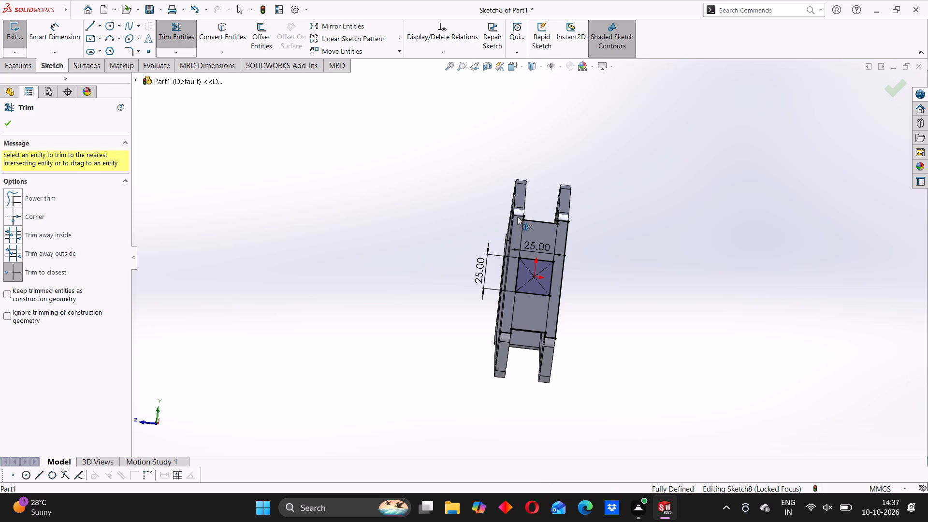
scroll(525, 223, "down", 5)
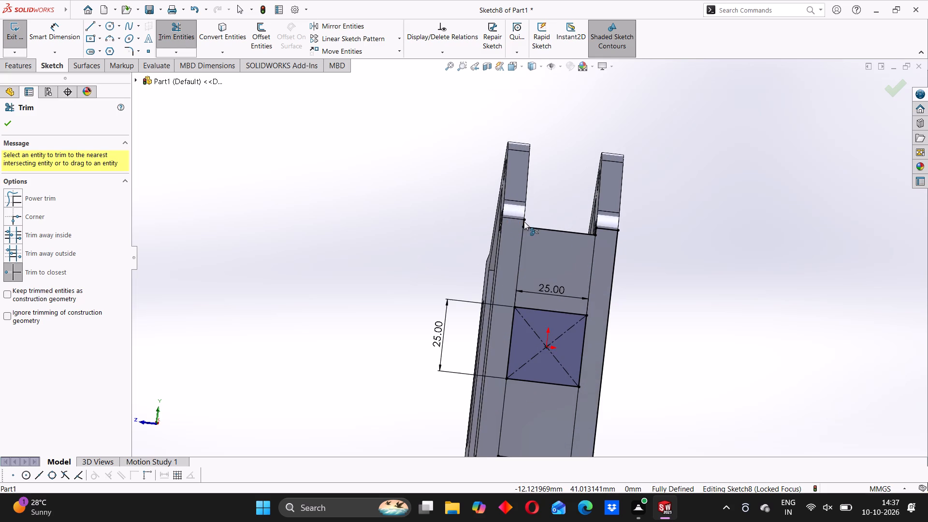
scroll(524, 222, "down", 4)
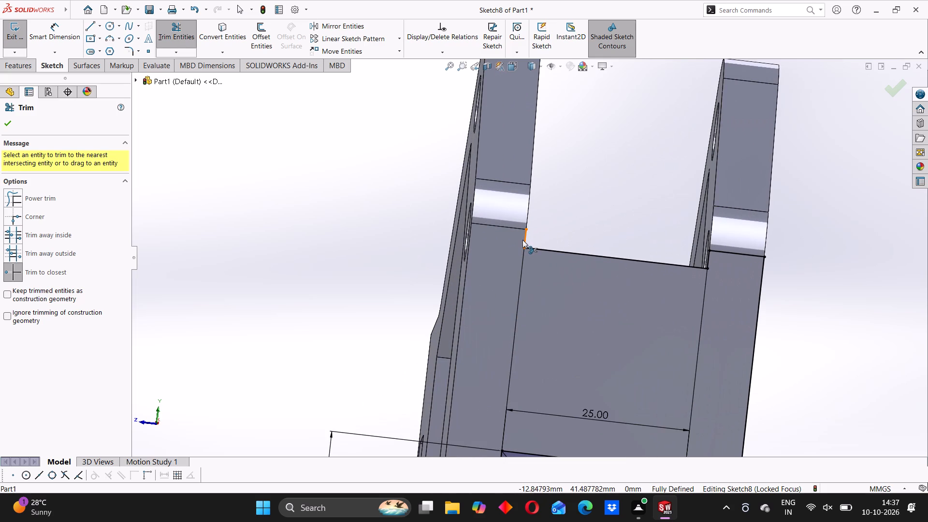
left_click(522, 240)
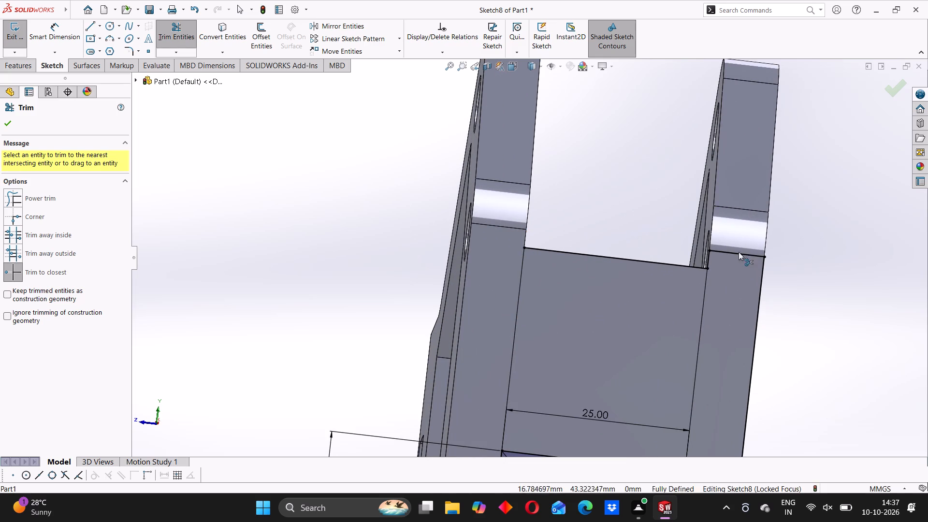
left_click(722, 250)
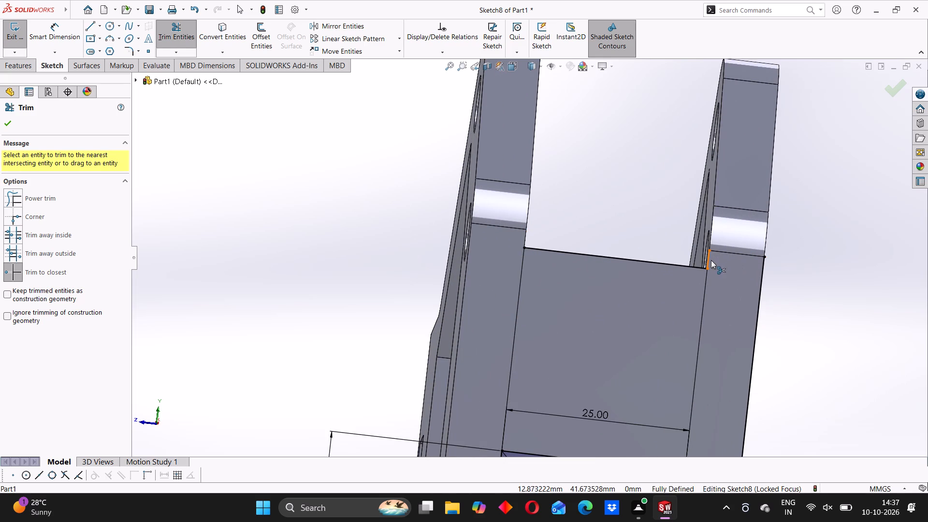
left_click(710, 260)
left_click(762, 284)
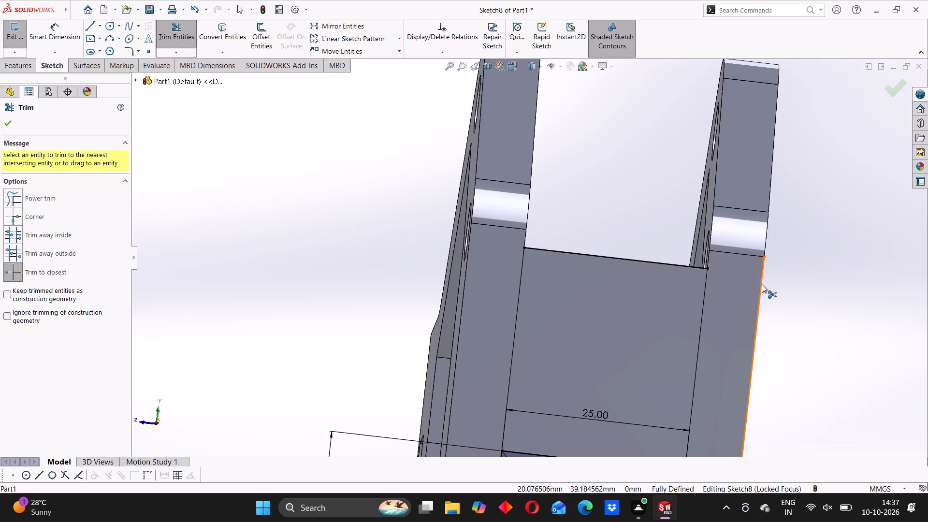
Trim away the two vertical sides of the centred square, keeping its upper and lower edges.
scroll(676, 277, "up", 8)
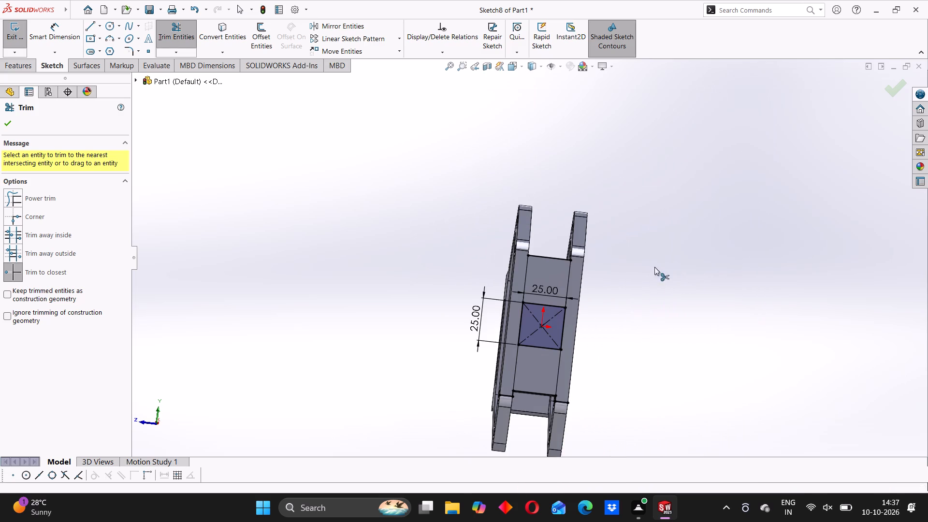
scroll(491, 309, "down", 3)
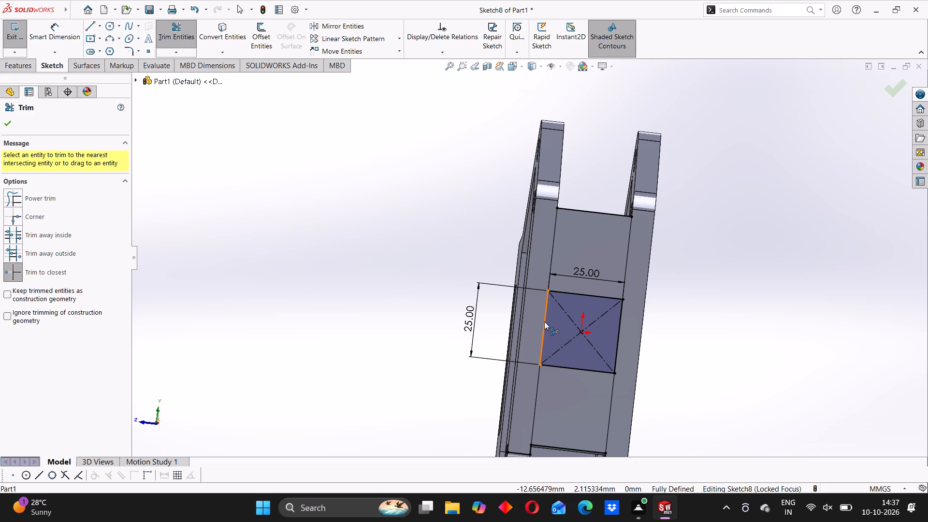
left_click(544, 321)
left_click(618, 328)
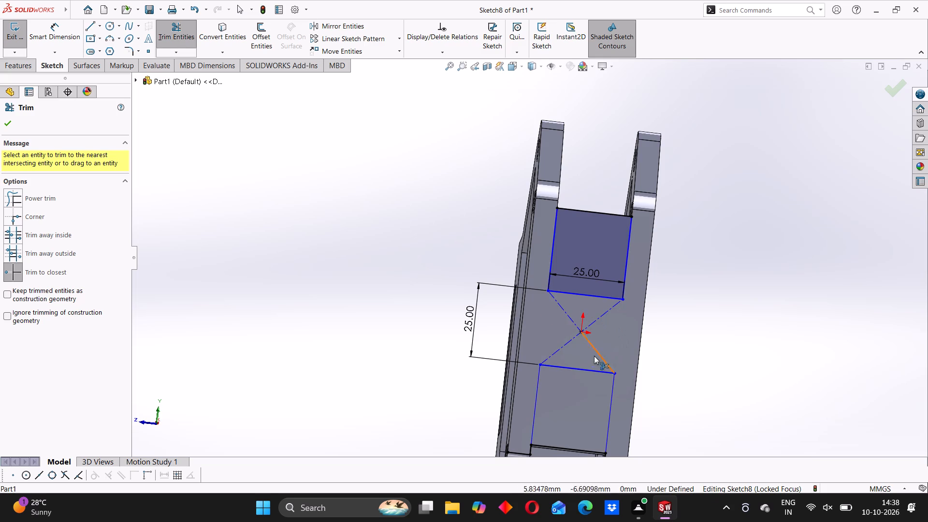
Trim away the remaining short outline segments on both sides of the lower notch, leaving the lower rectangle closed.
scroll(553, 346, "up", 2)
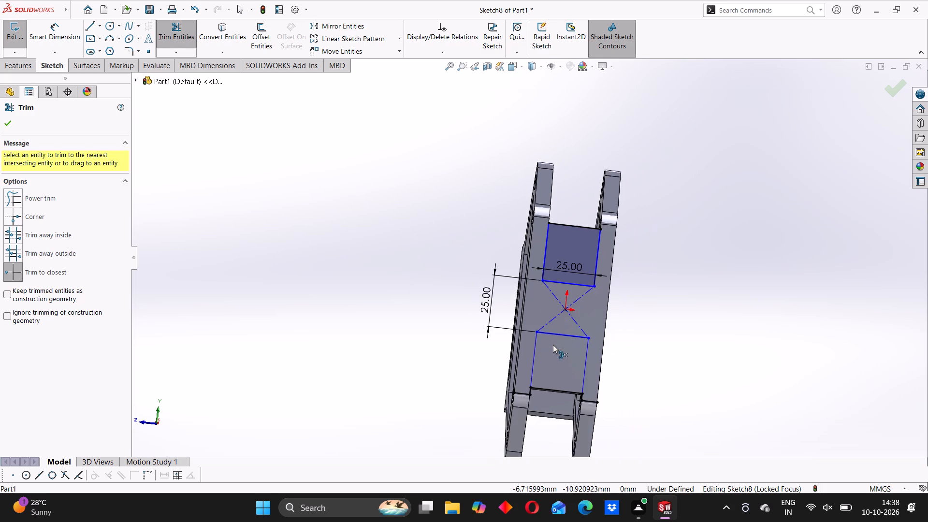
scroll(553, 345, "up", 2)
scroll(553, 345, "down", 5)
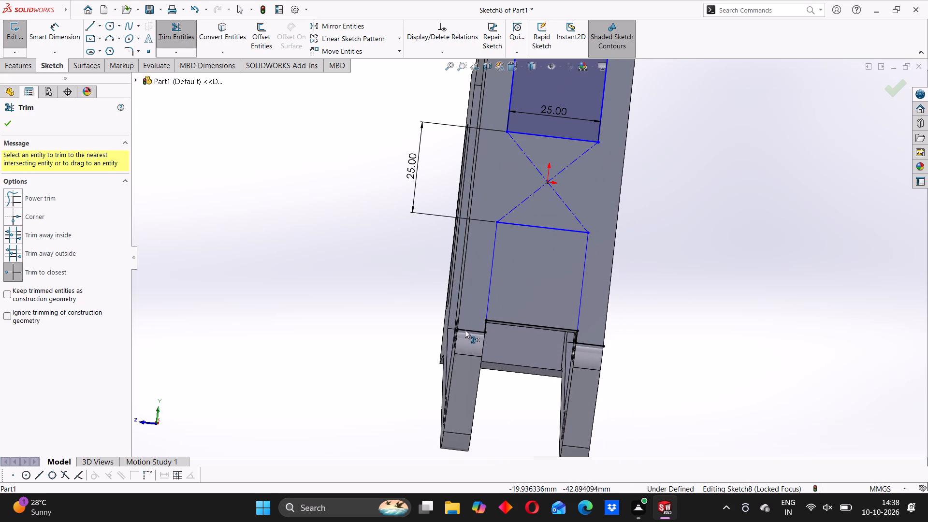
left_click(470, 328)
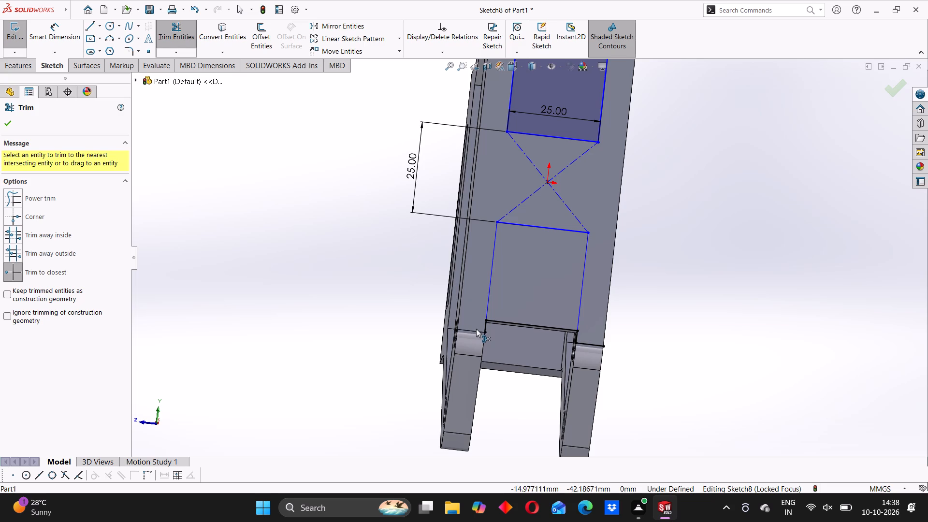
left_click(485, 325)
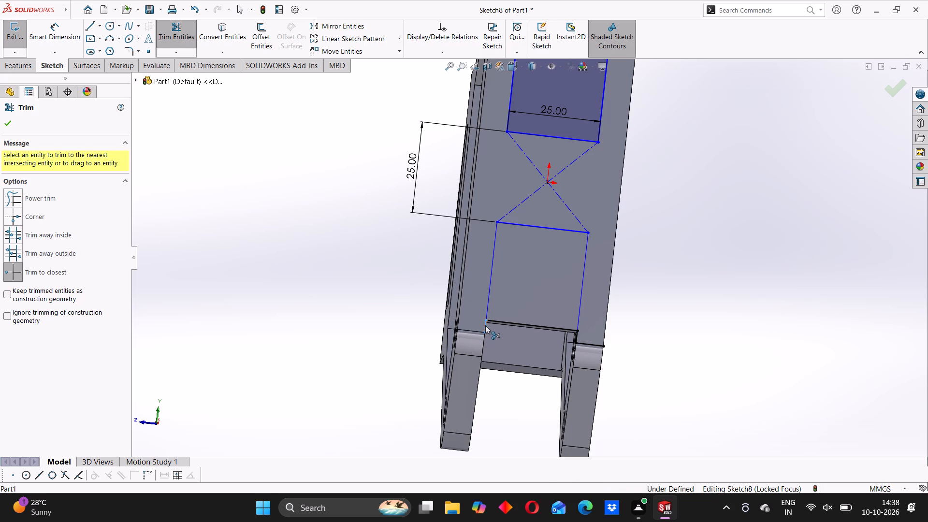
left_click(578, 338)
left_click(585, 341)
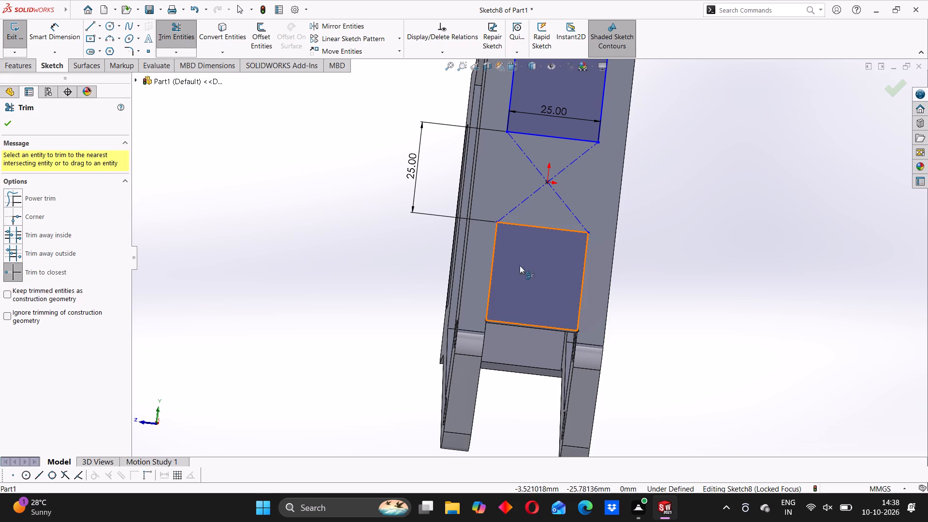
scroll(512, 253, "up", 4)
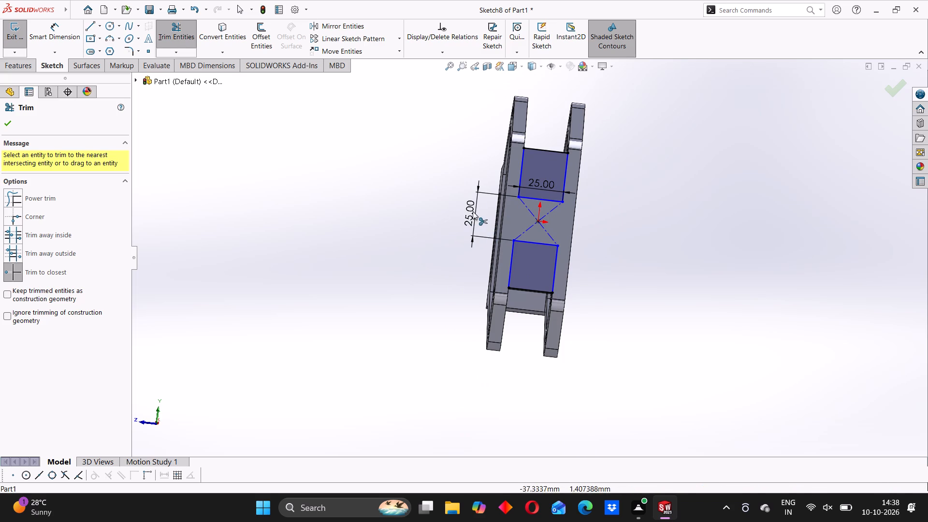
Dimension the distance from the origin to the top edge of the lower rectangle.
left_click(71, 48)
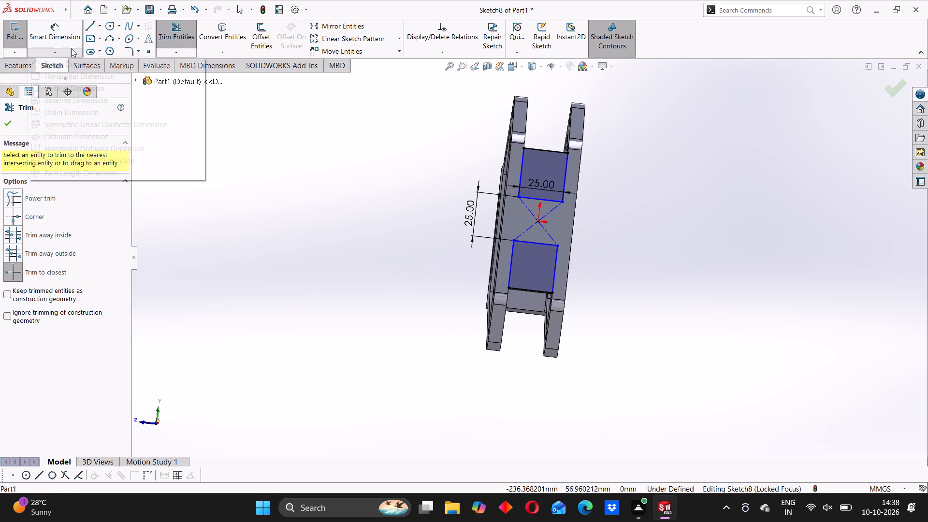
left_click(47, 39)
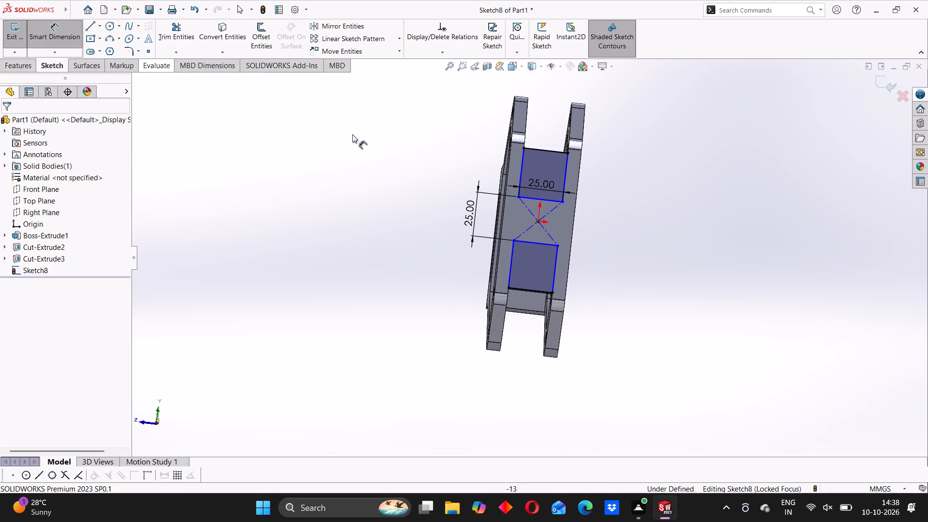
left_click(539, 220)
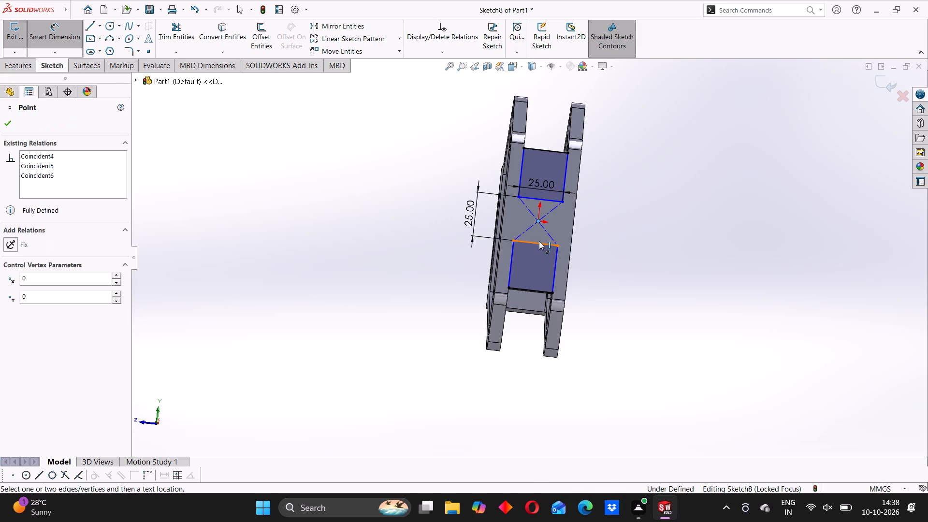
left_click(539, 241)
left_click(587, 232)
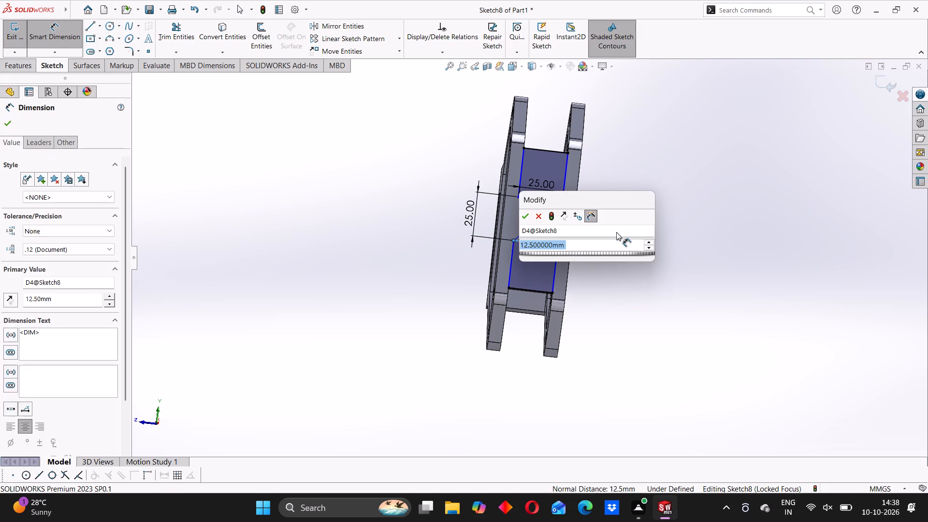
left_click(526, 217)
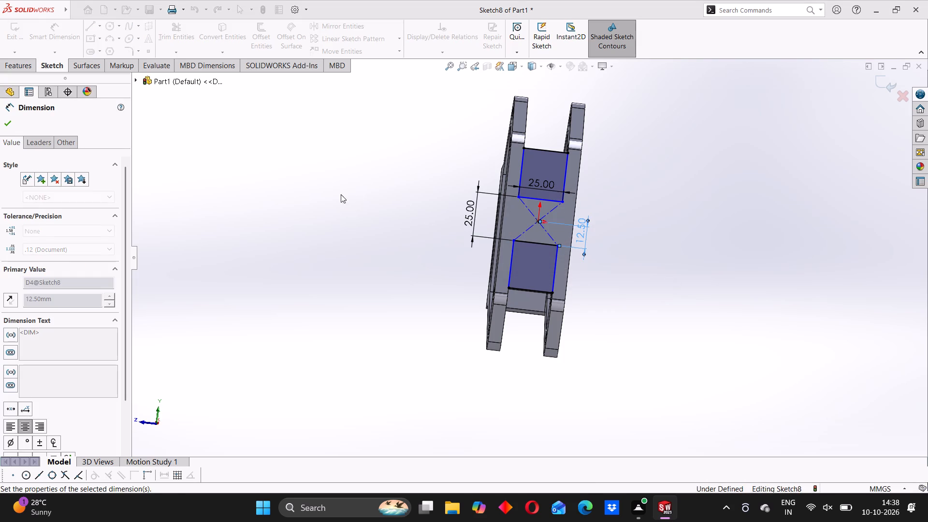
left_click(341, 194)
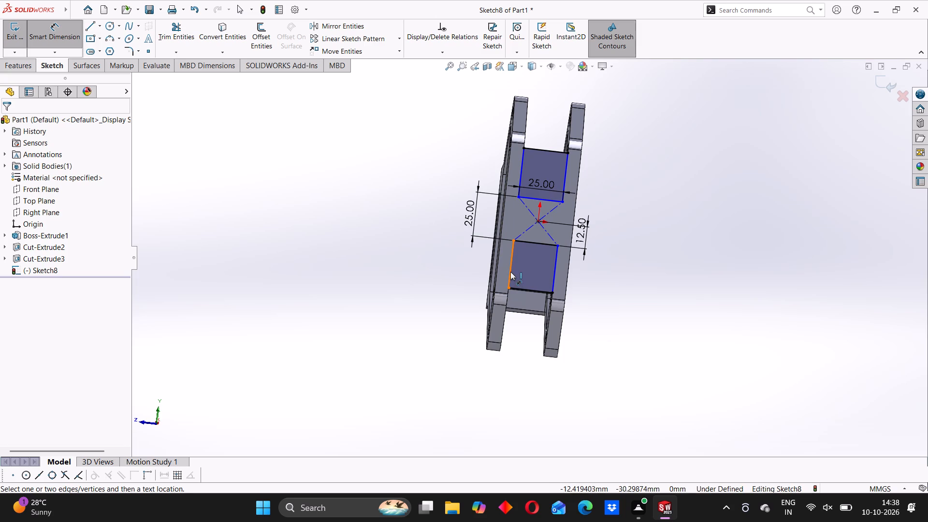
Dimension the length of the lower rectangle's left vertical side.
left_click(510, 272)
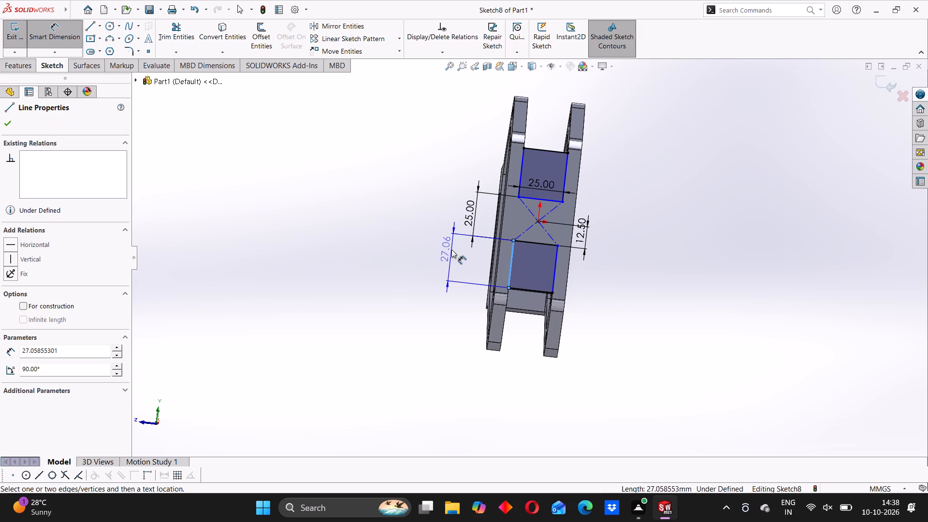
left_click(451, 249)
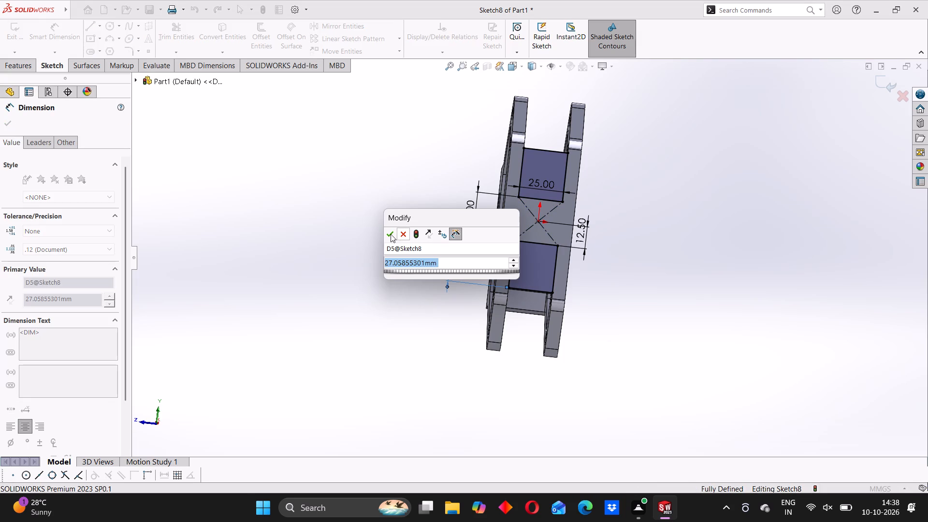
left_click(388, 234)
left_click(359, 209)
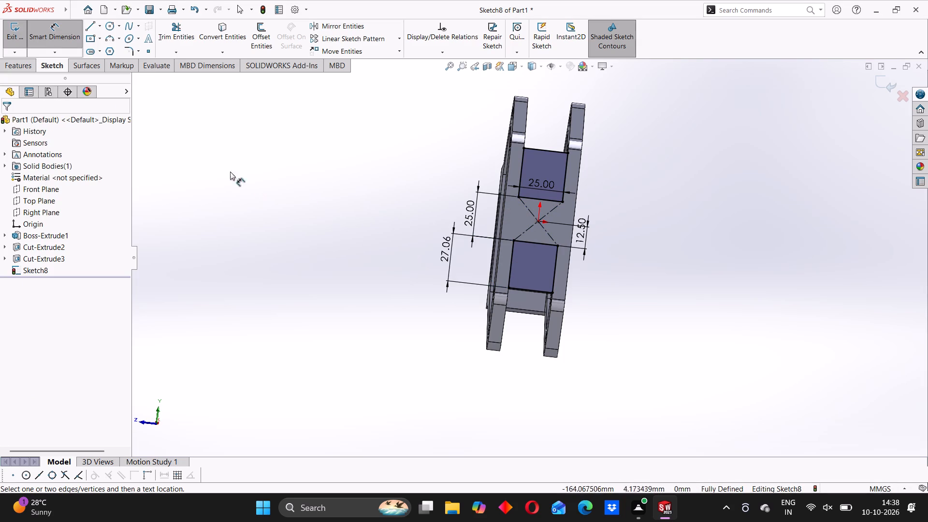
Cut-extrude the upper and lower rectangles into the end face with a Blind depth of 40 mm.
left_click(29, 71)
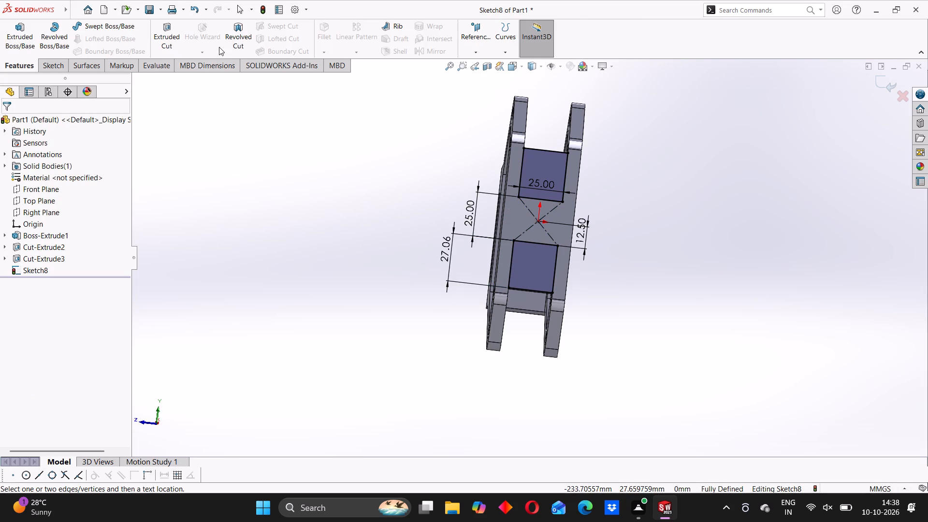
left_click(164, 37)
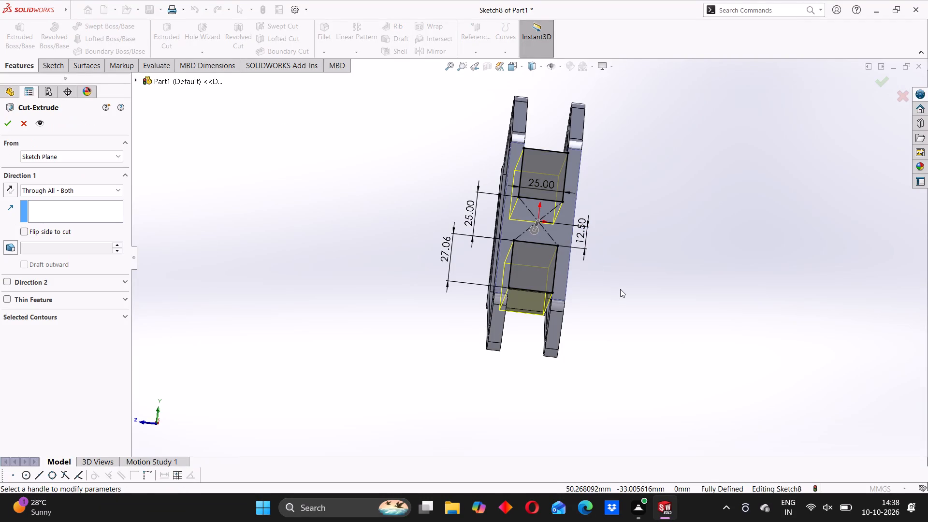
middle_click_drag(620, 289, 526, 280)
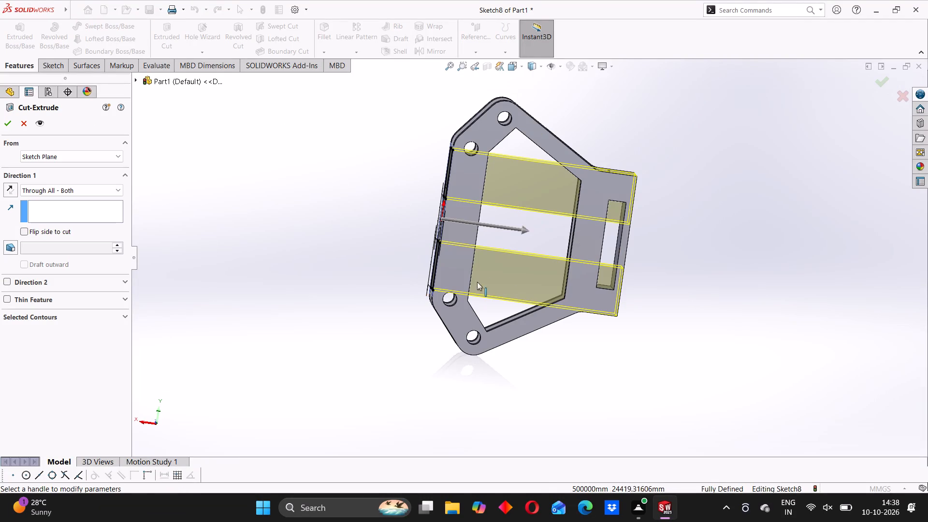
middle_click_drag(500, 275, 455, 276)
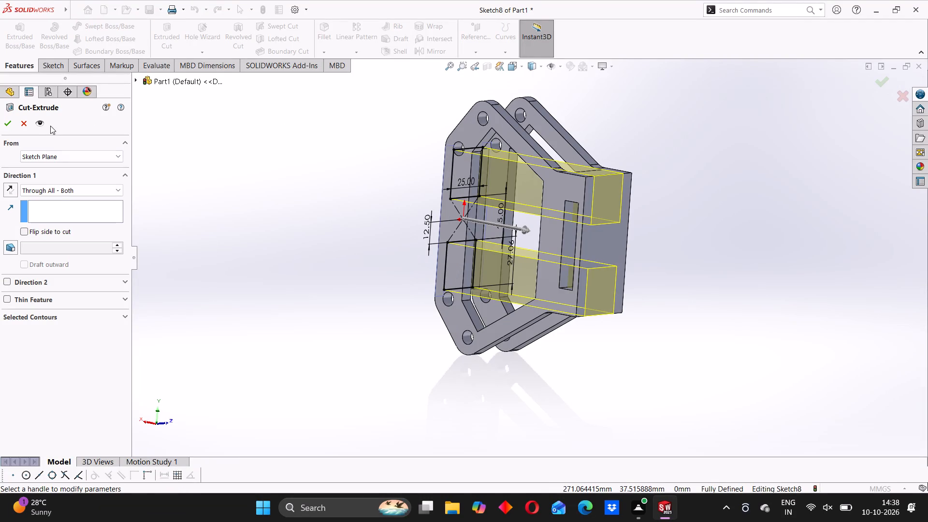
left_click(62, 186)
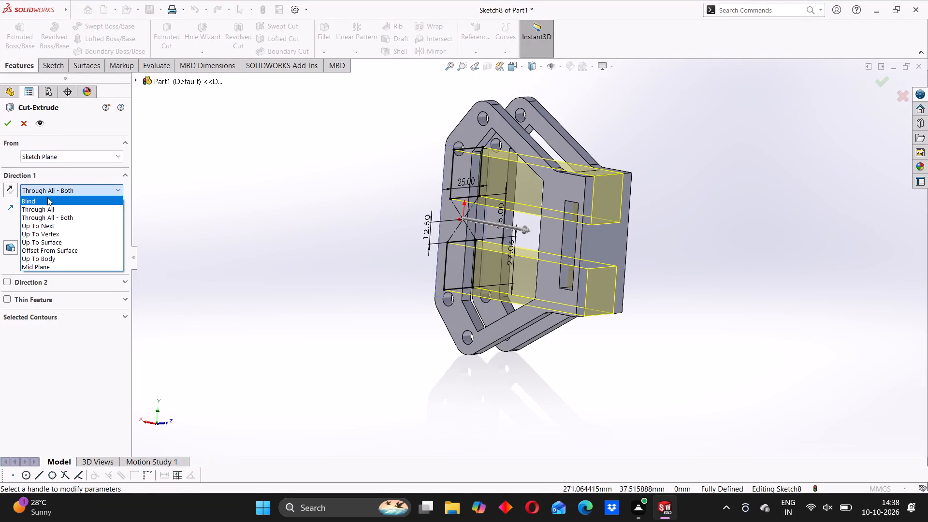
left_click(47, 197)
left_click(10, 123)
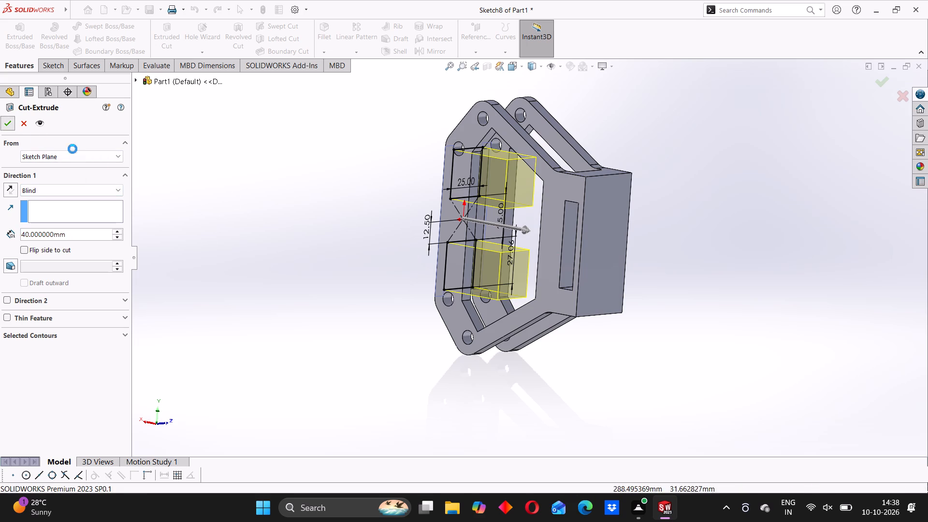
middle_click_drag(391, 248, 578, 289)
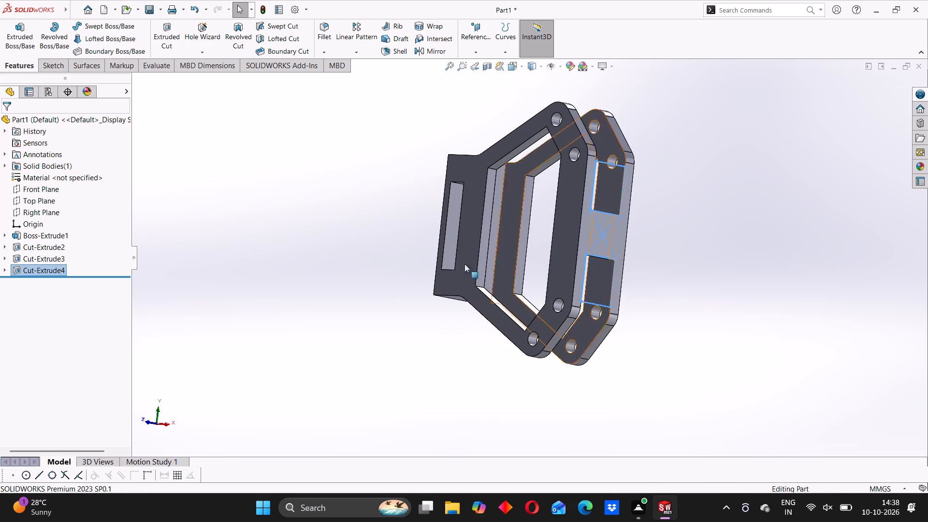
left_click_drag(281, 224, 292, 229)
middle_click_drag(466, 264, 427, 264)
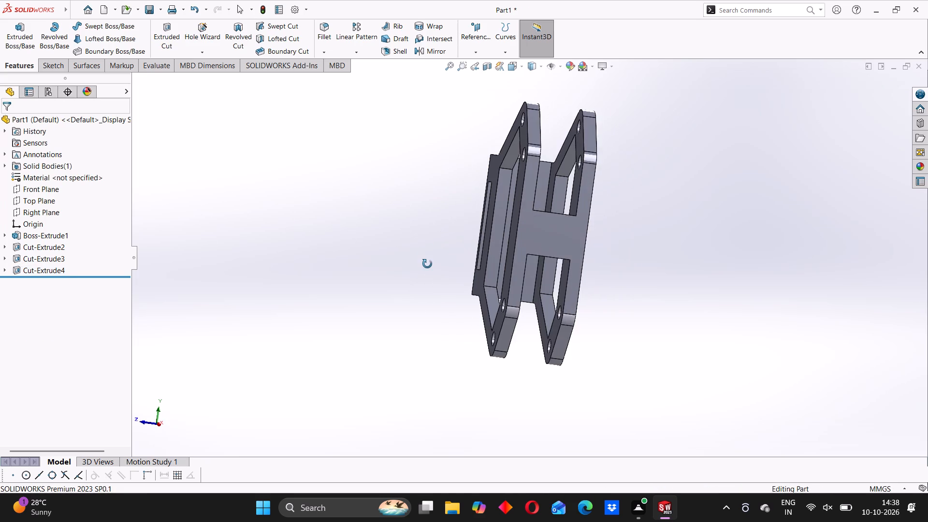
middle_click_drag(427, 264, 425, 288)
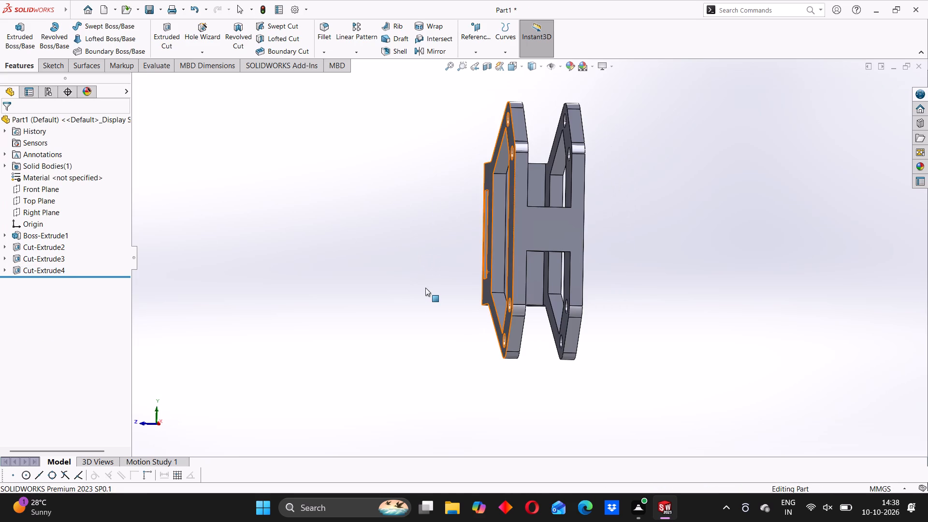
Sketch a 10 mm diameter circle centred on the origin on the base block's flat outer face.
middle_click_drag(425, 288, 622, 297)
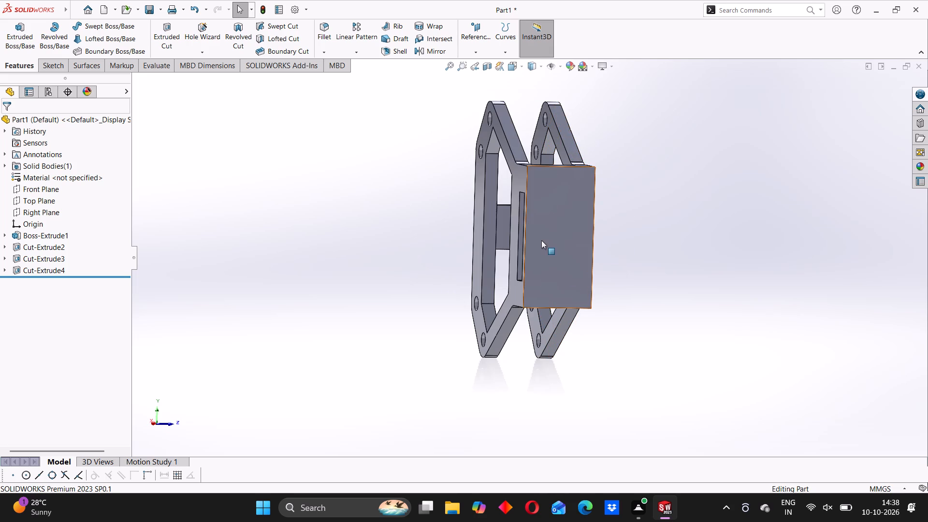
left_click(543, 231)
left_click(585, 209)
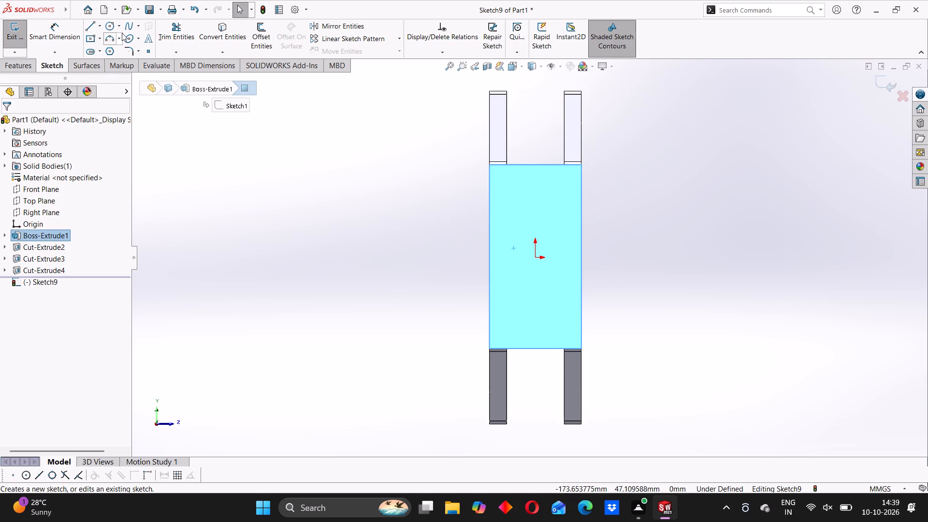
left_click(109, 24)
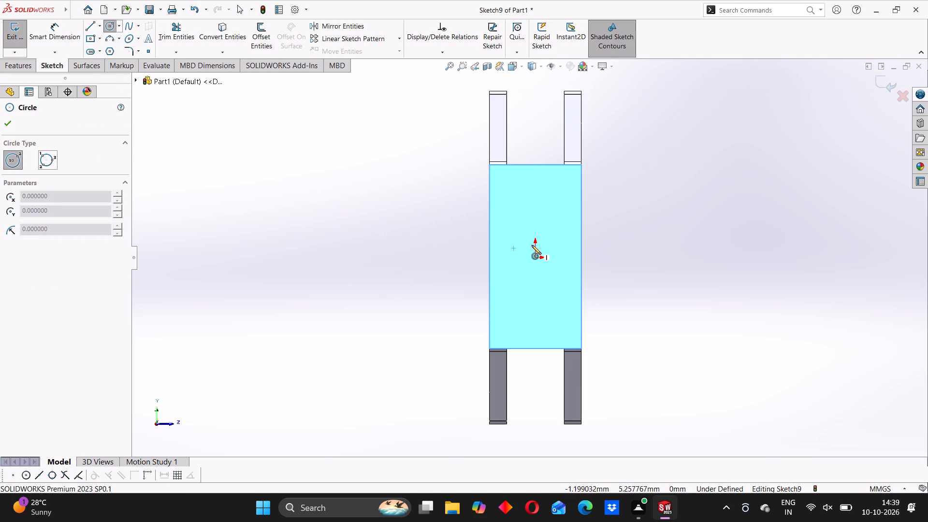
left_click(535, 256)
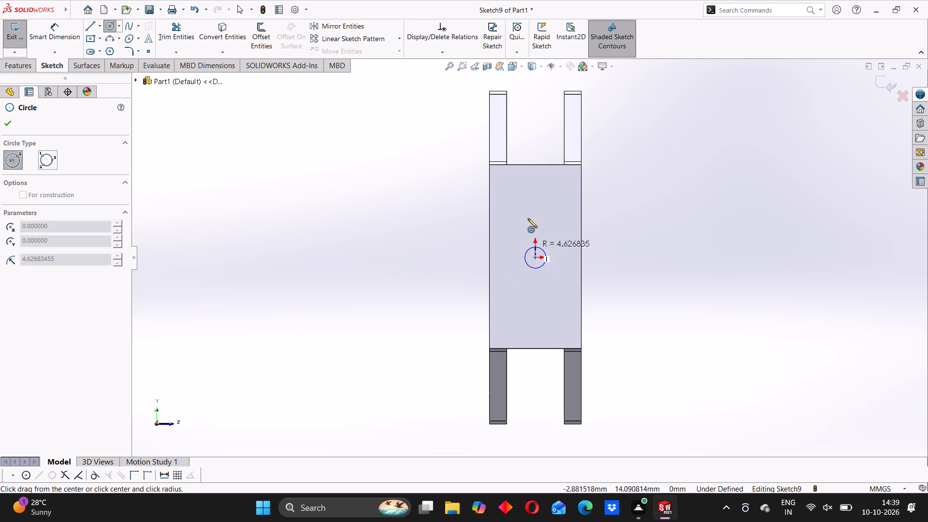
left_click(536, 231)
left_click(45, 26)
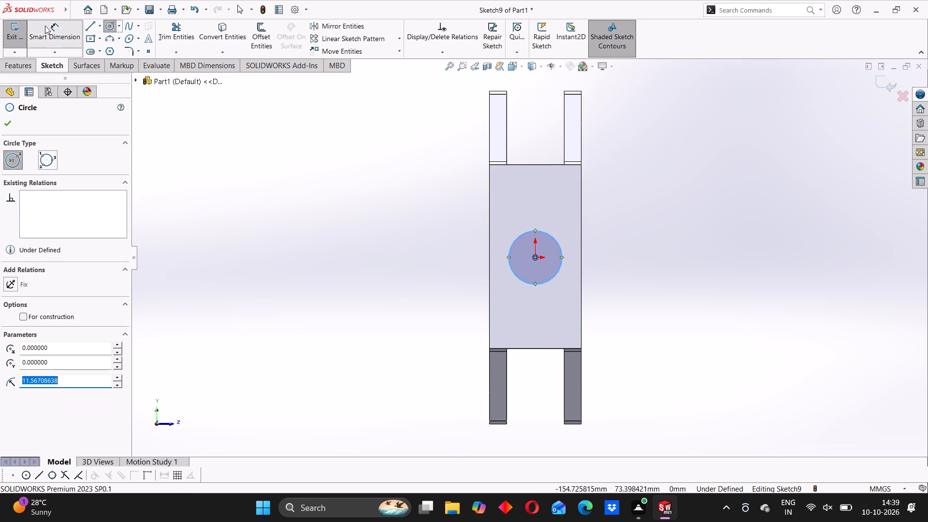
left_click(515, 244)
left_click(464, 246)
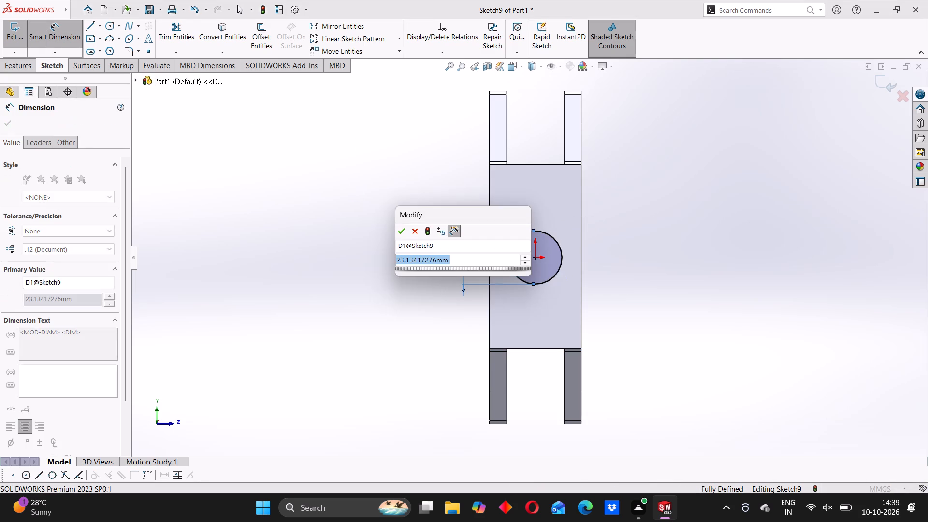
type("10")
key("Return")
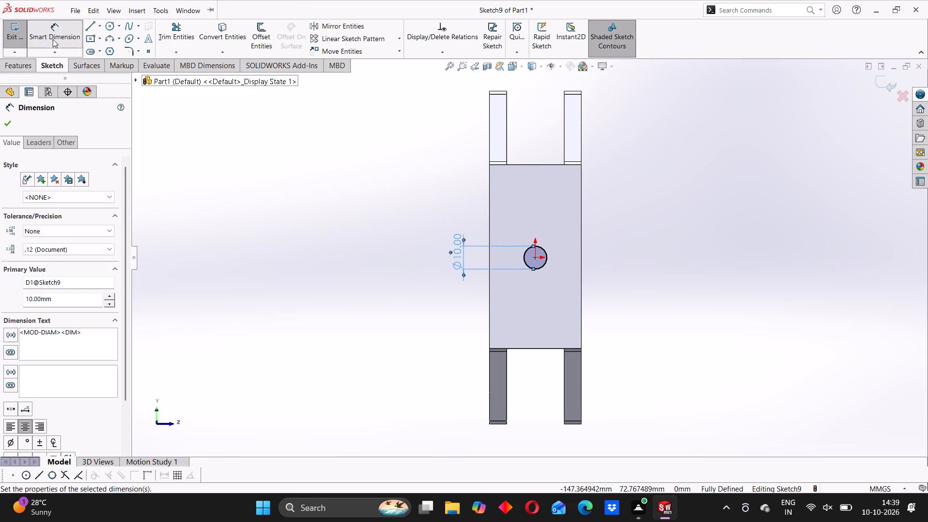
left_click(56, 43)
Cut-extrude the 10 mm circle into the base block with a Blind depth of 40 mm.
left_click(7, 65)
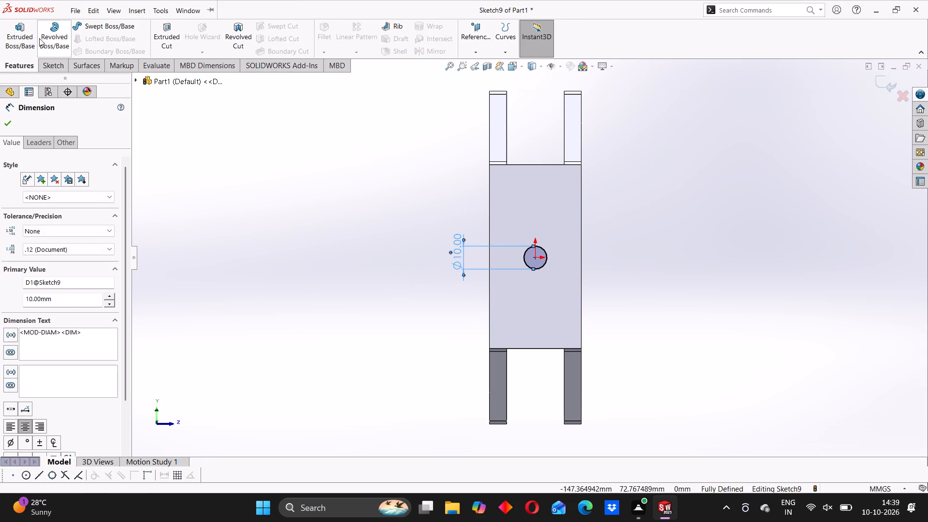
left_click(152, 38)
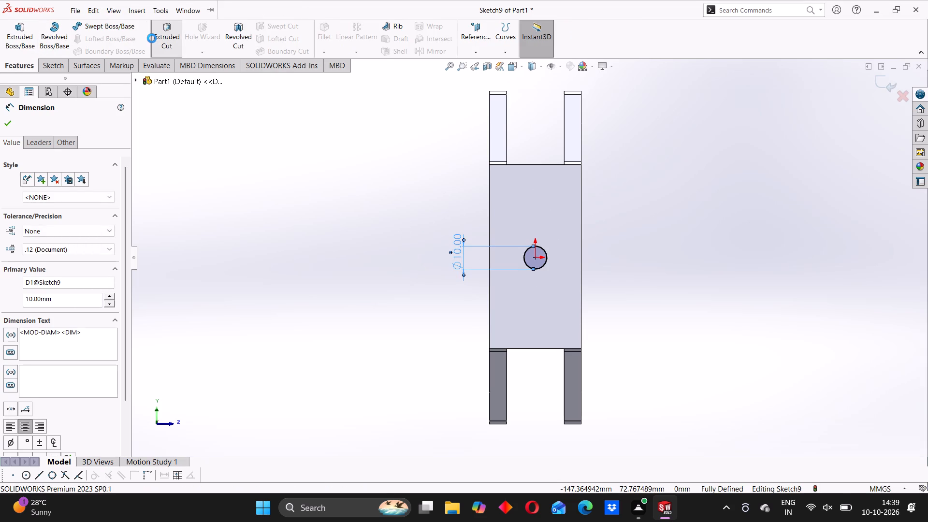
middle_click_drag(655, 288, 532, 349)
scroll(654, 289, "up", 1)
scroll(532, 349, "up", 1)
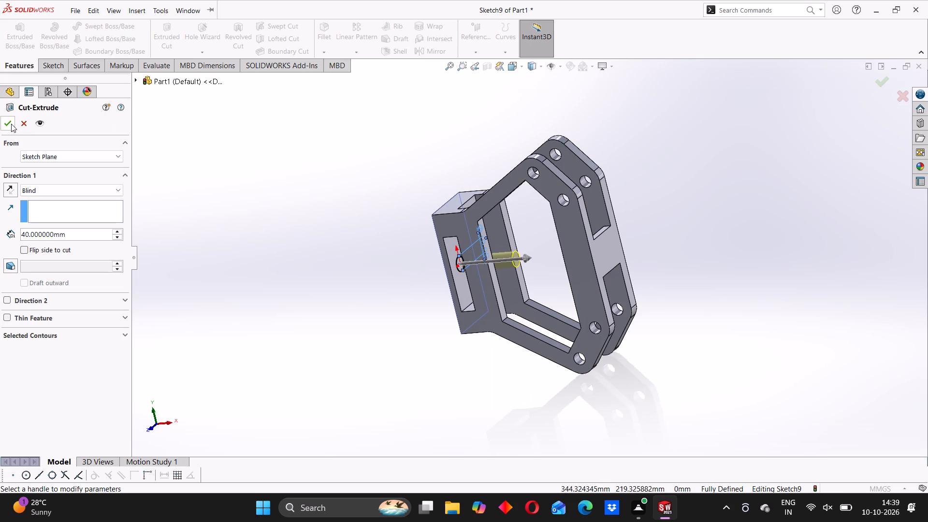
left_click(11, 124)
Examine the new hole in the base block and its side slot from several angles.
middle_click_drag(554, 294, 655, 270)
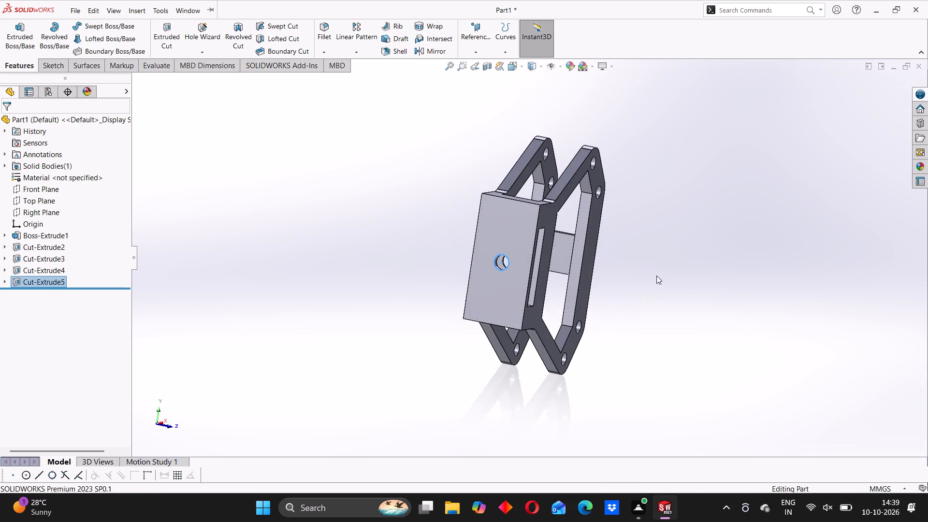
left_click(420, 252)
middle_click_drag(492, 288, 492, 289)
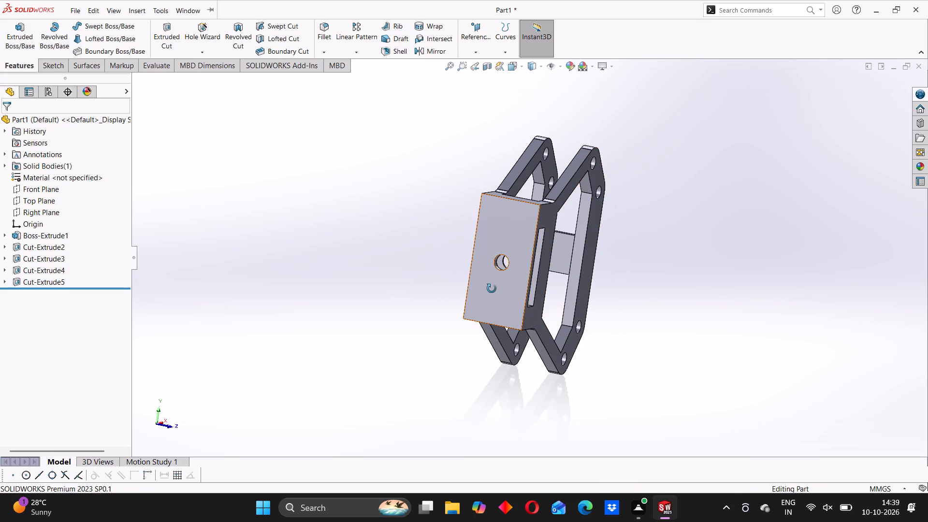
middle_click_drag(492, 289, 433, 291)
scroll(433, 291, "up", 1)
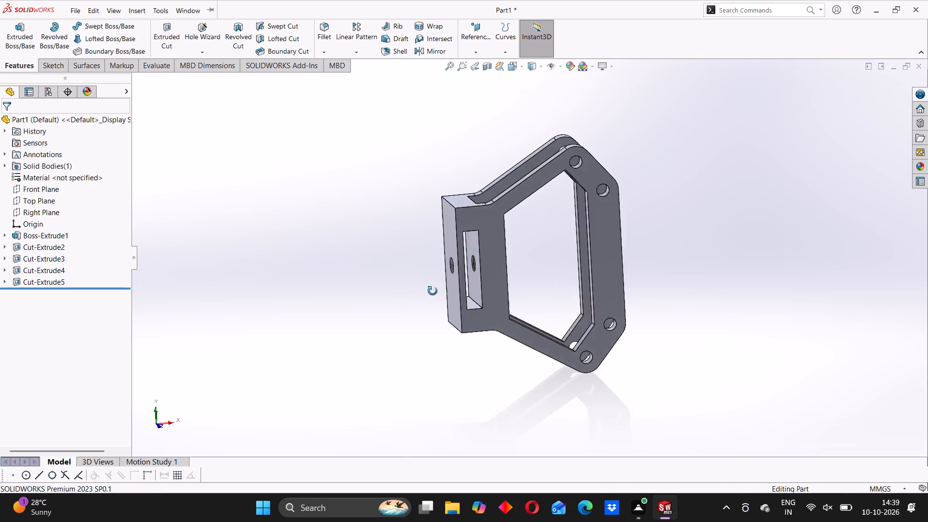
middle_click_drag(433, 291, 453, 283)
scroll(521, 254, "down", 3)
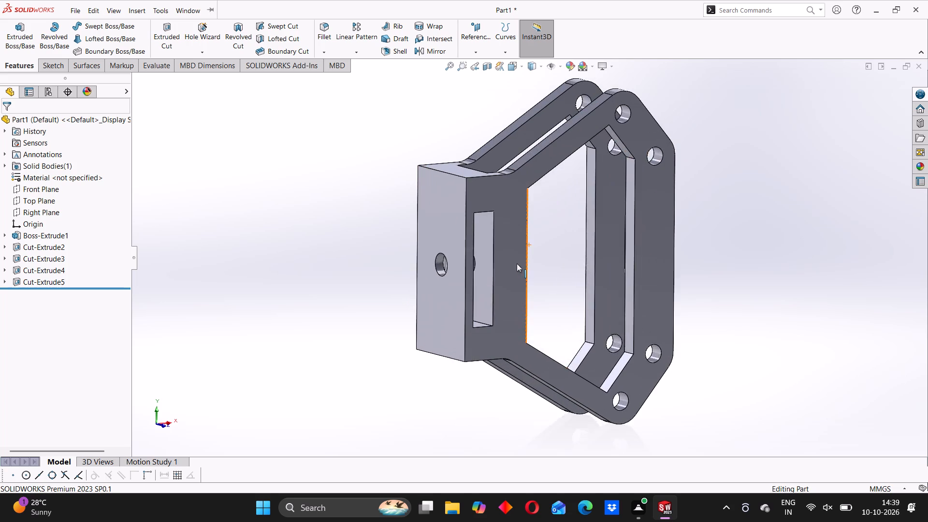
scroll(517, 263, "down", 2)
middle_click_drag(517, 263, 479, 282)
middle_click_drag(485, 272, 506, 251)
scroll(416, 279, "down", 1)
middle_click_drag(407, 280, 454, 265)
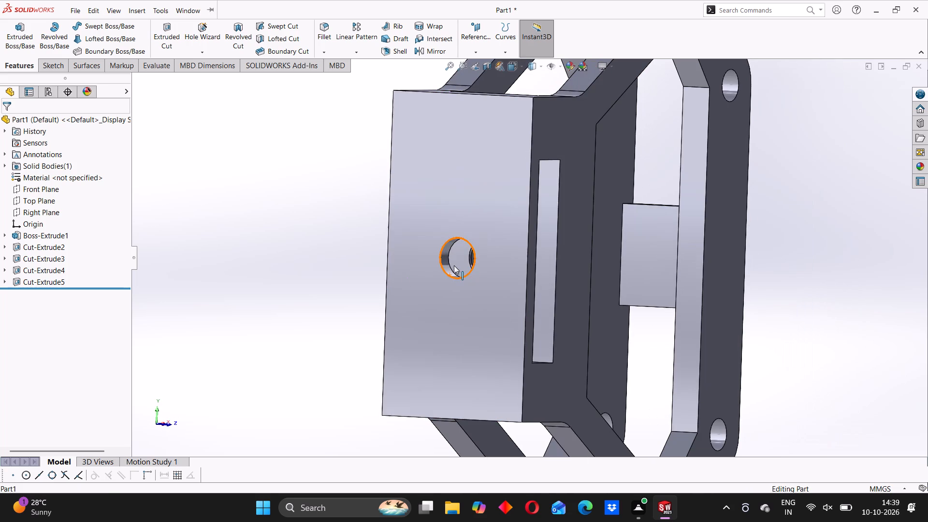
Sketch a 24 mm diameter circle on the base block's outer face, concentric with the 10 mm hole.
left_click(494, 290)
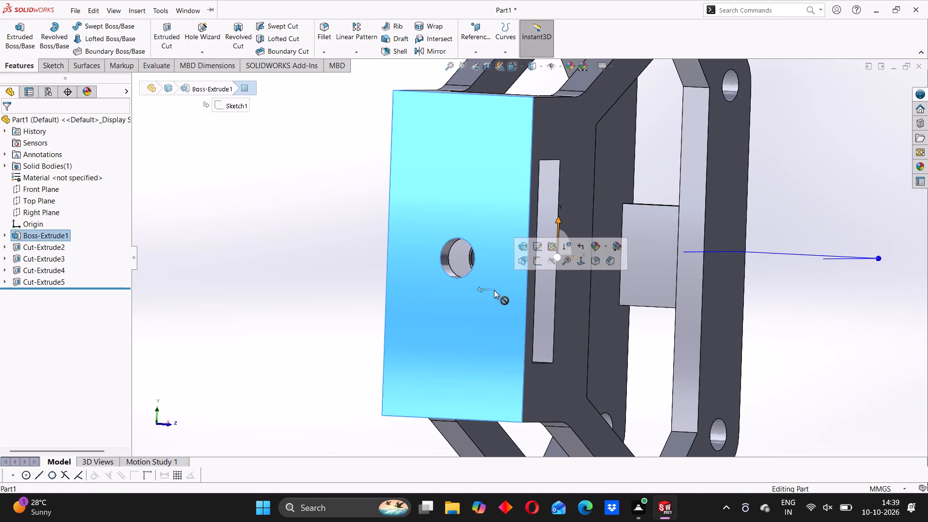
left_click(536, 264)
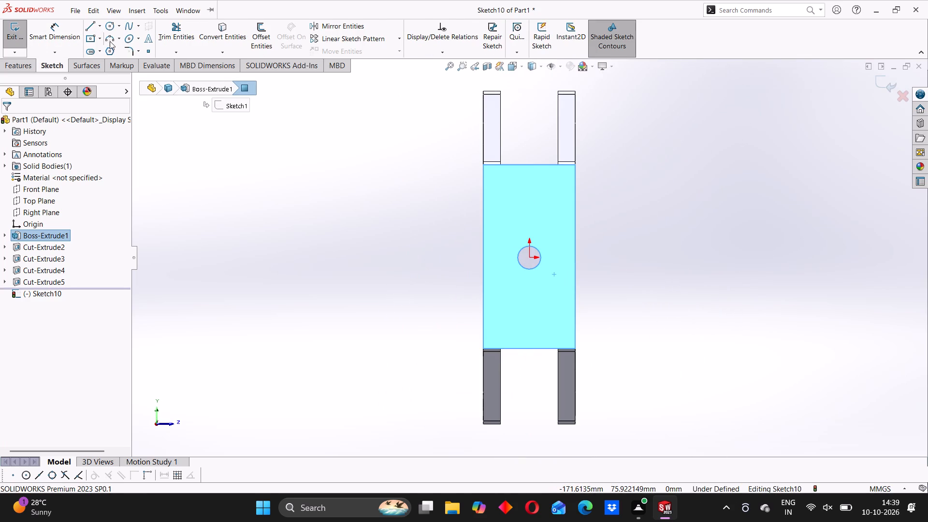
left_click(107, 31)
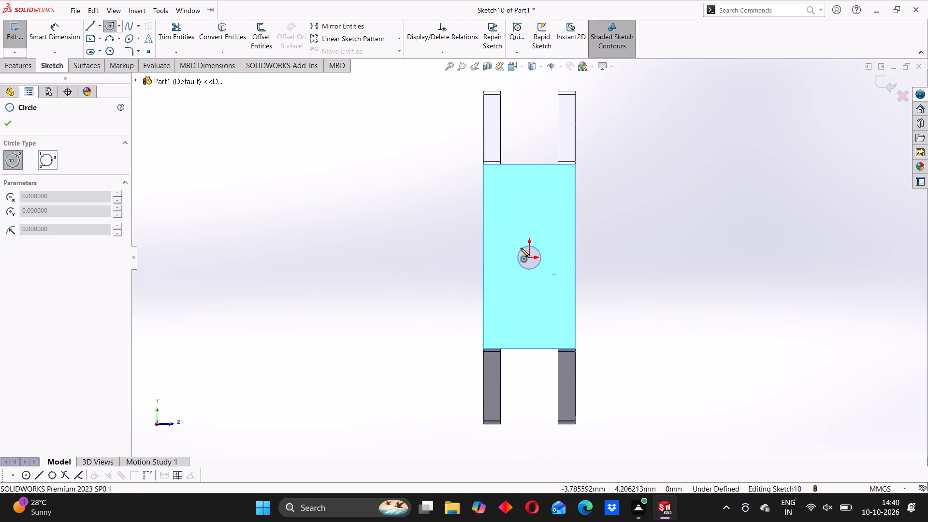
left_click(529, 257)
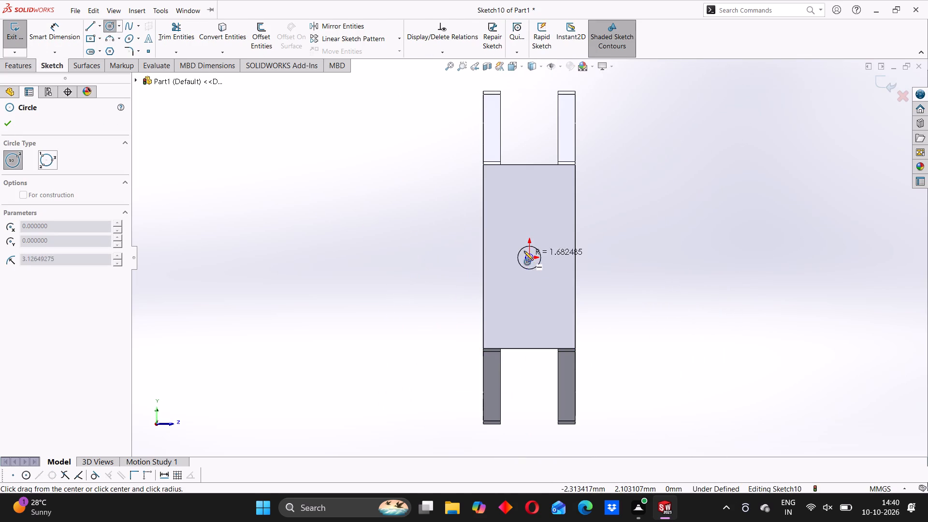
left_click(522, 233)
left_click(57, 33)
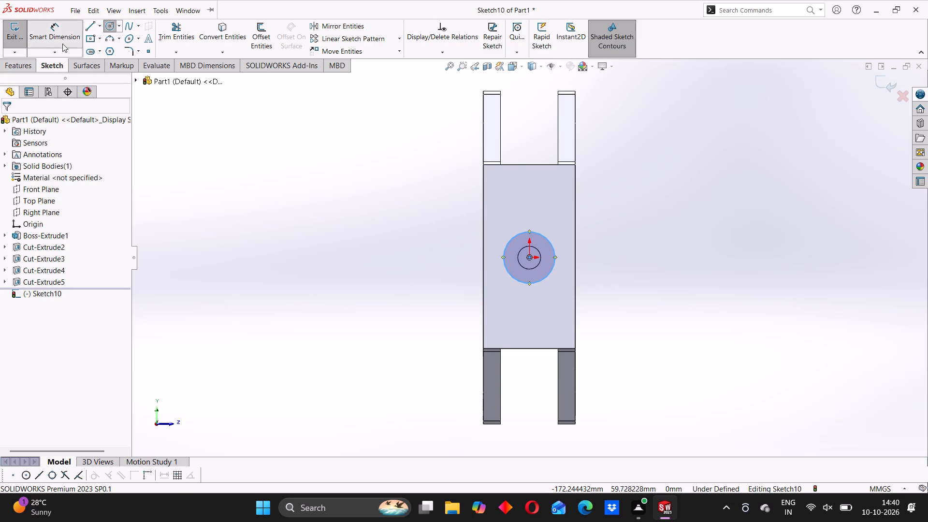
left_click(519, 232)
left_click(449, 271)
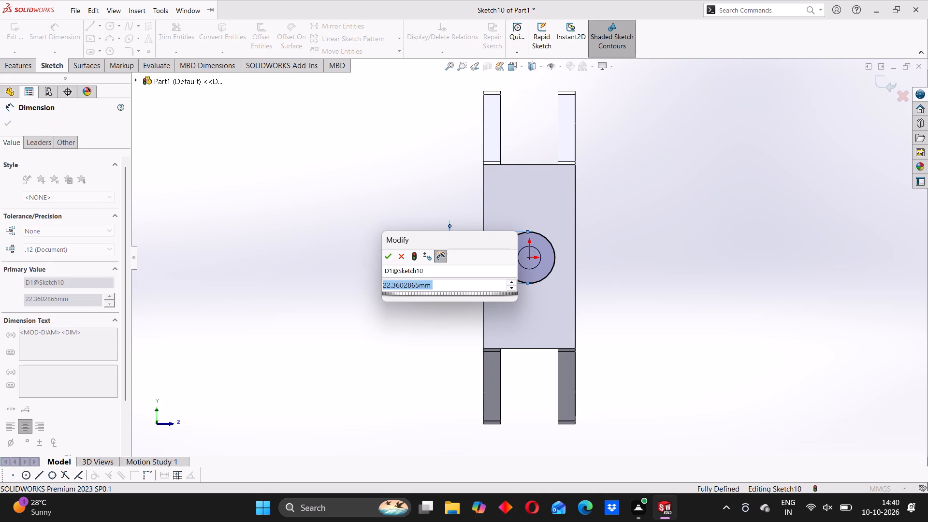
key("1")
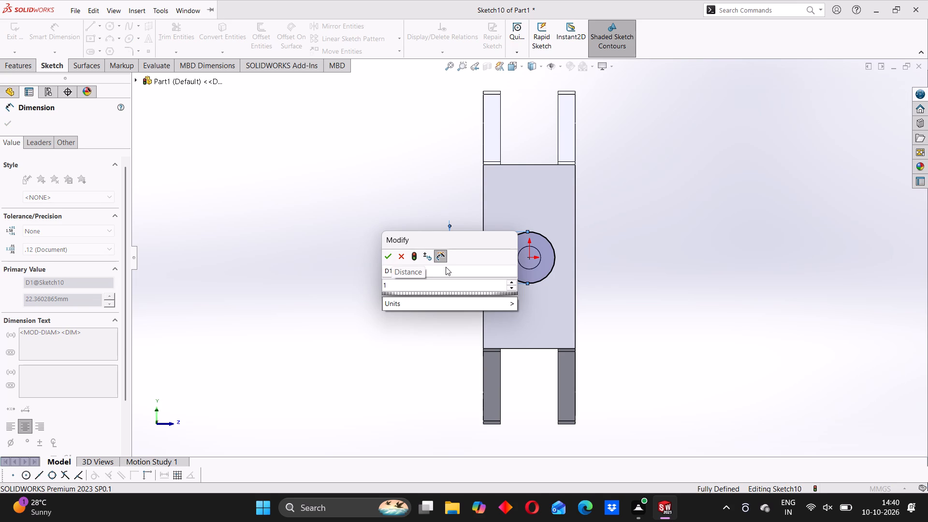
key("BackSpace")
type("24")
key("Return")
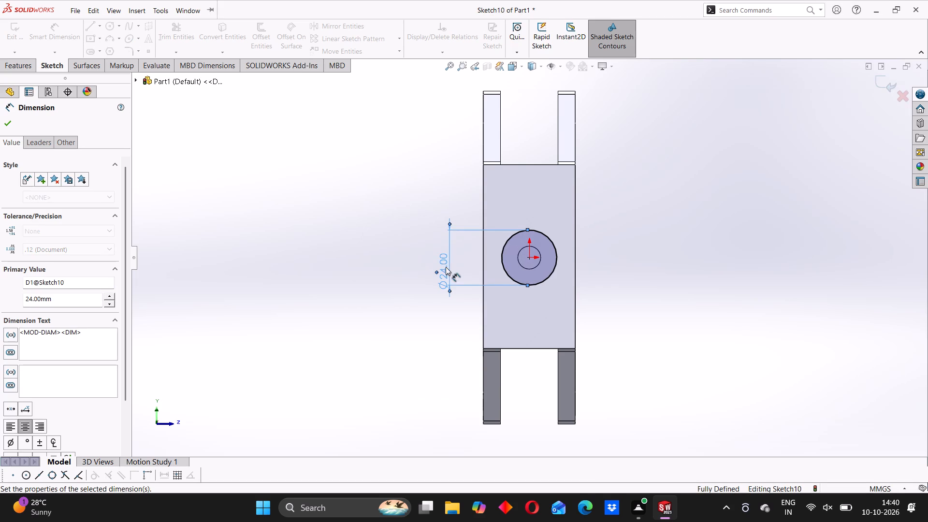
left_click(372, 237)
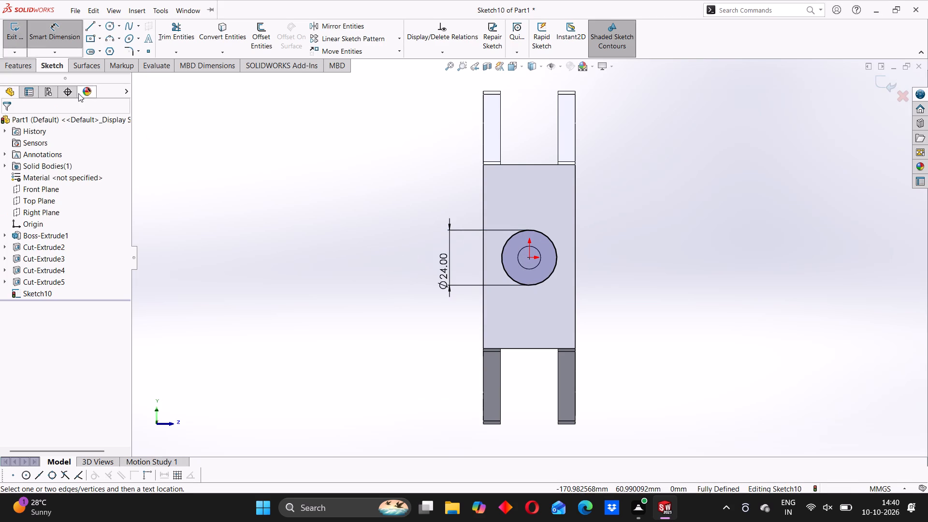
Cut-extrude the 24 mm circle with a Blind depth of 3 mm to form a shallow recess around the hole.
left_click(33, 64)
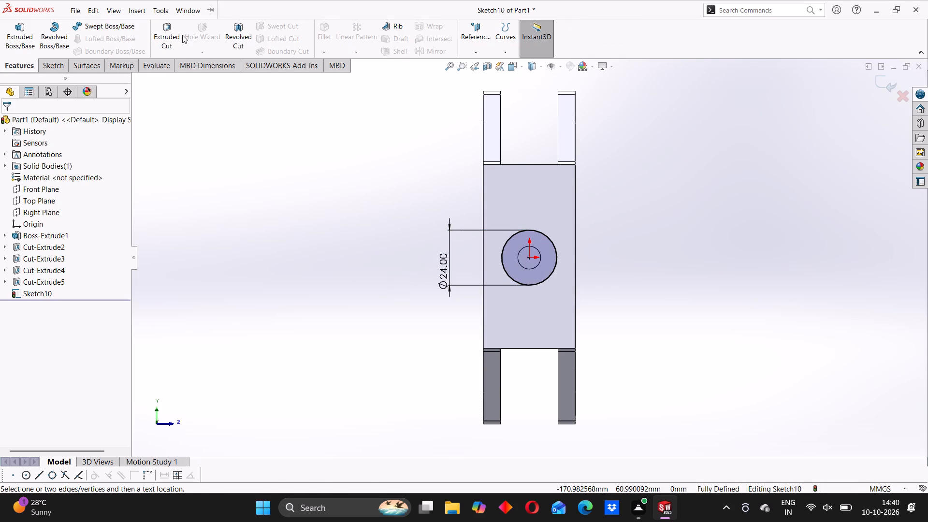
left_click(175, 27)
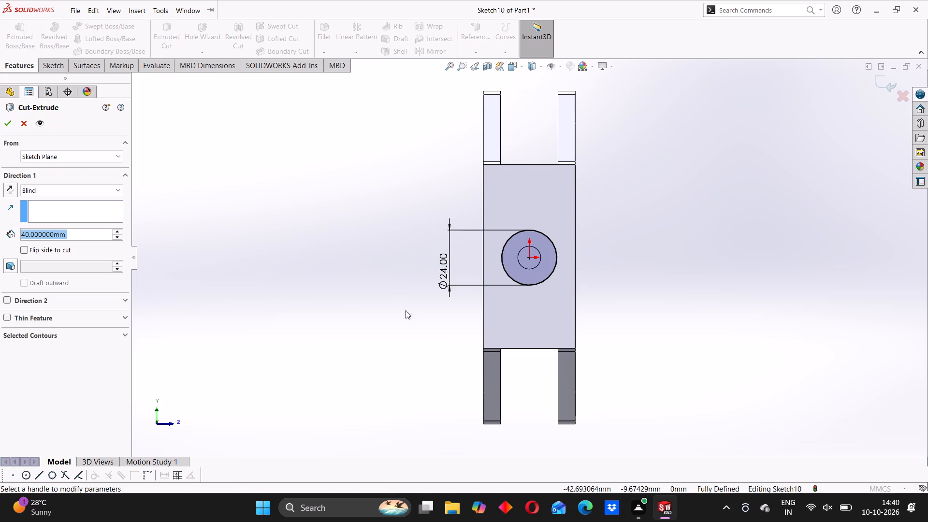
key("3")
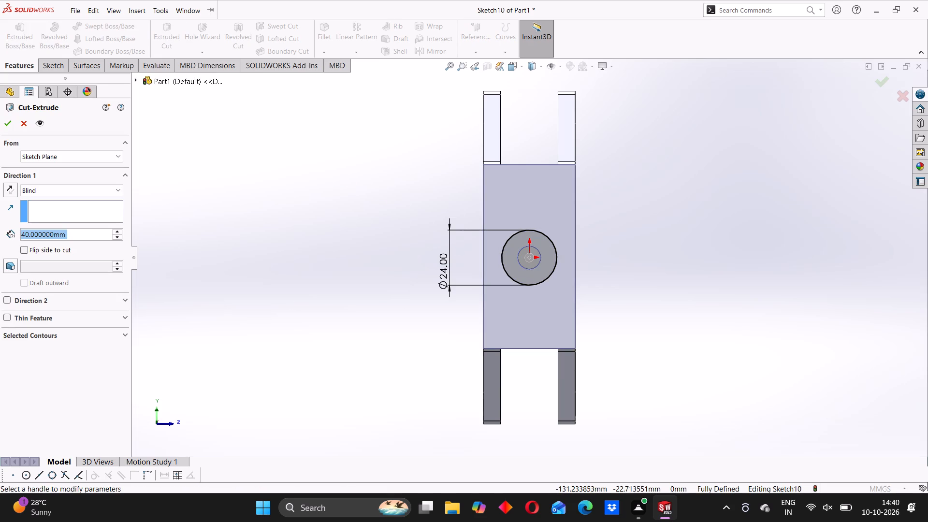
key("Return")
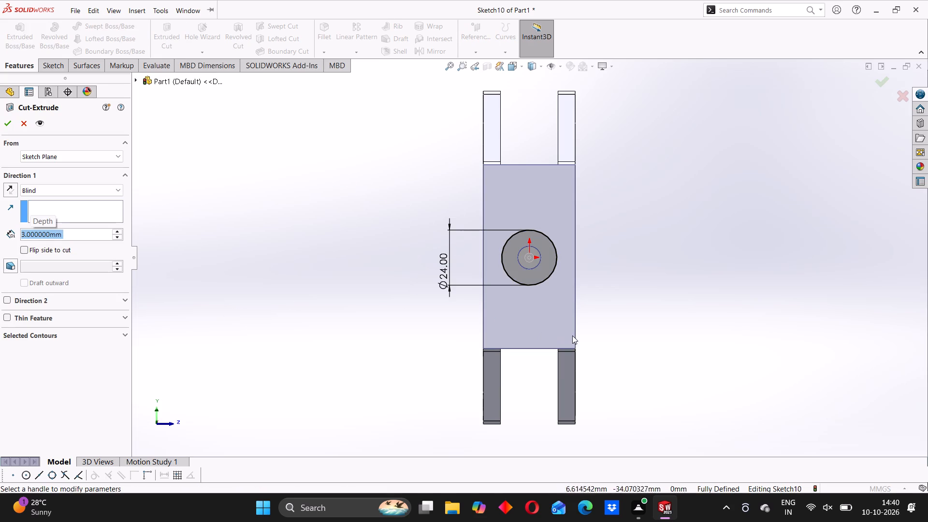
middle_click_drag(614, 319, 508, 349)
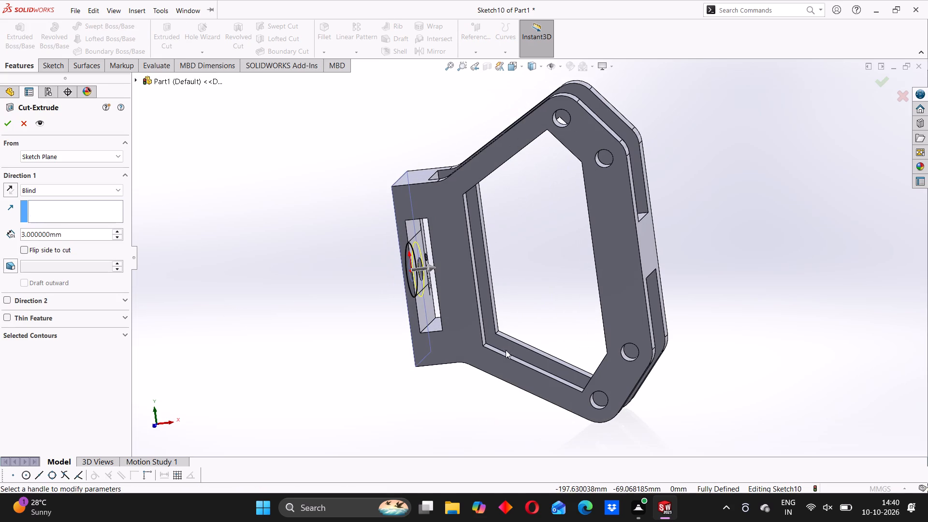
middle_click_drag(308, 307, 357, 291)
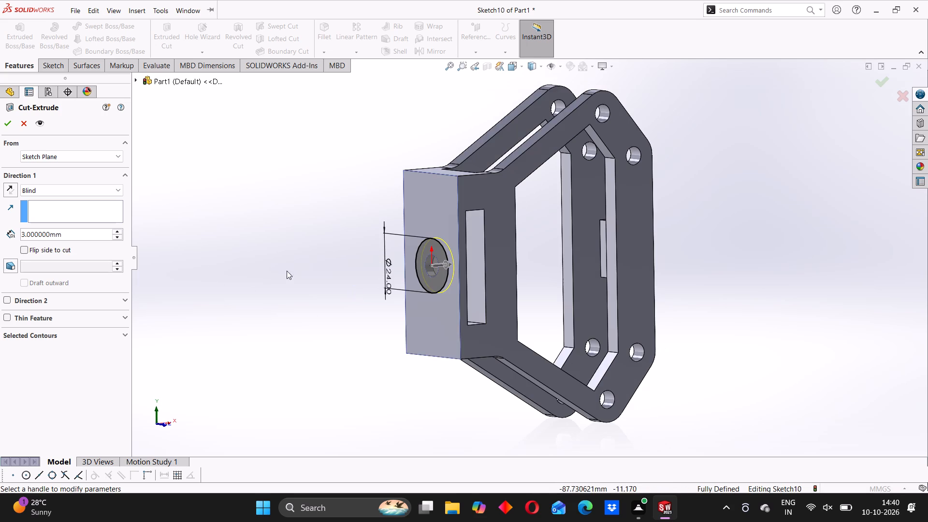
left_click(5, 122)
Examine the recessed hole, the side plates and the central web from several angles.
middle_click_drag(319, 316, 357, 296)
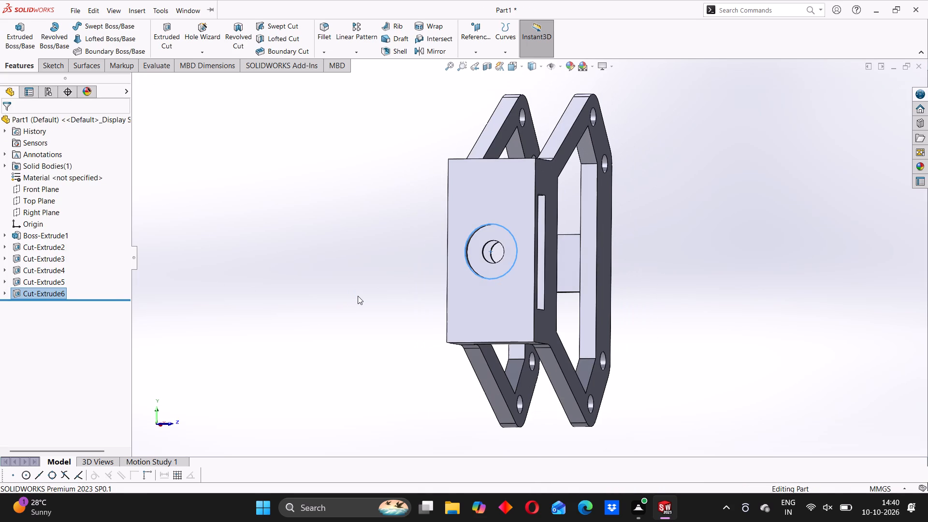
left_click(358, 296)
middle_click_drag(473, 285, 390, 299)
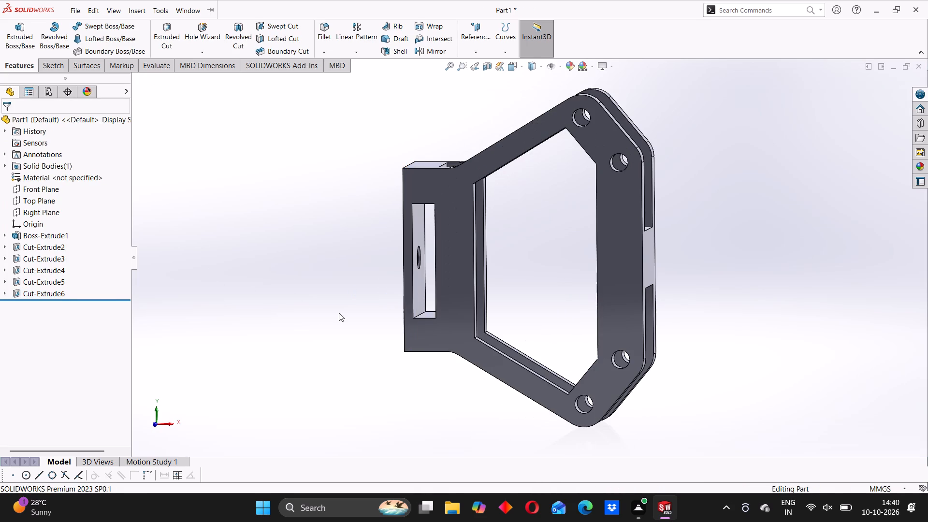
scroll(562, 227, "up", 4)
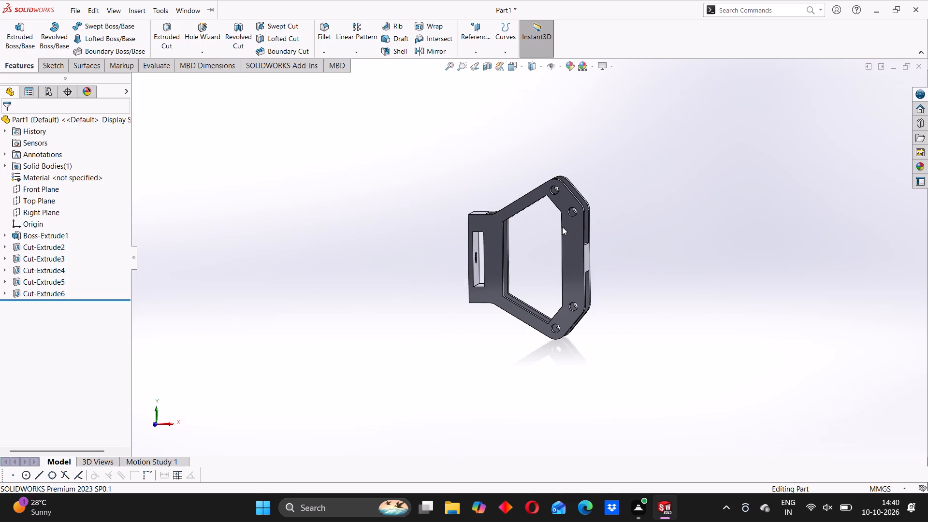
scroll(562, 227, "down", 4)
middle_click_drag(635, 268, 591, 264)
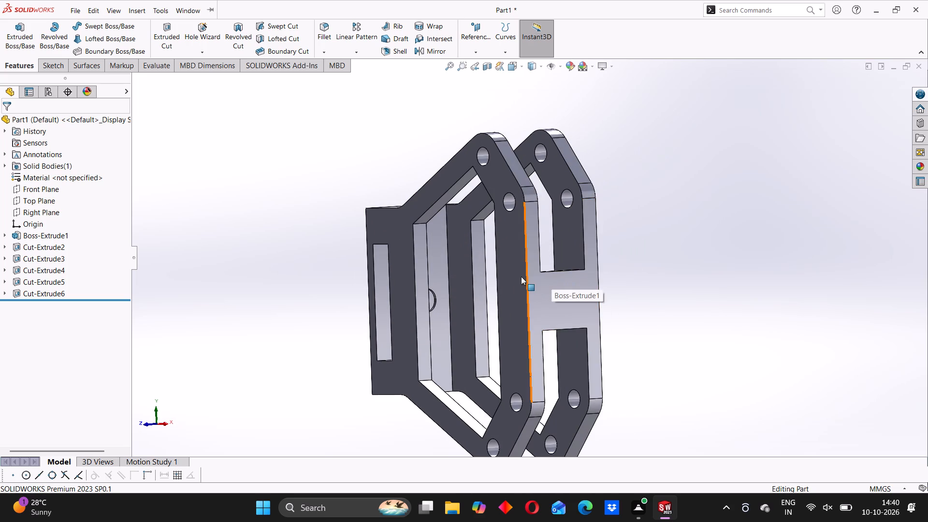
scroll(521, 276, "up", 4)
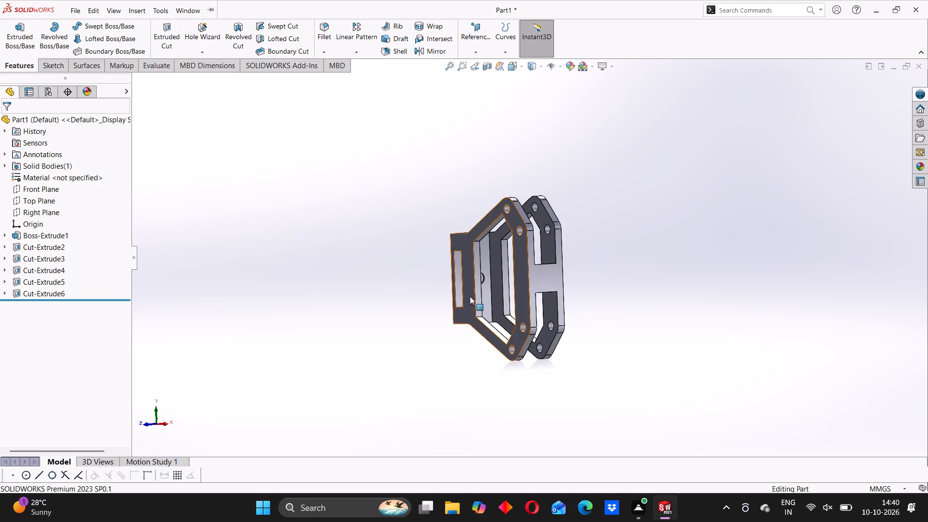
Apply a light blue-violet colour from the standard swatches to the entire solid body.
middle_click_drag(472, 280, 607, 264)
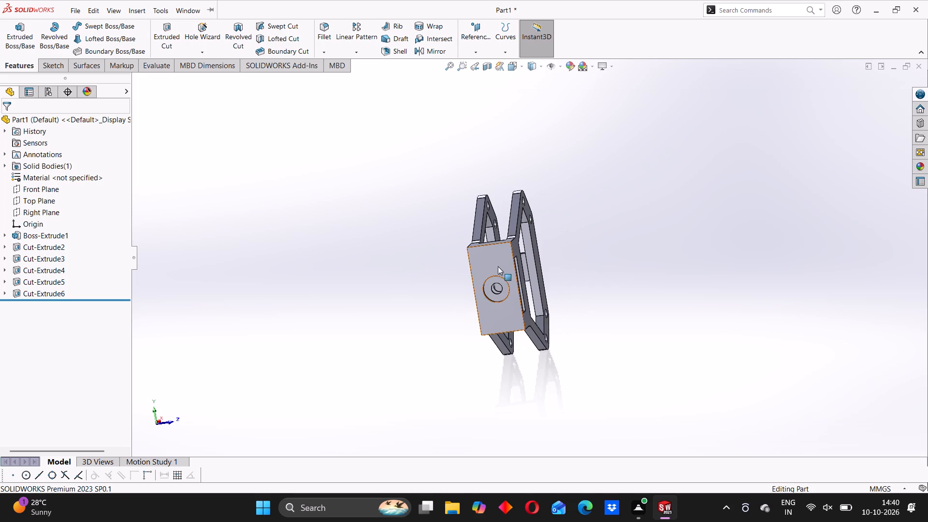
left_click(496, 262)
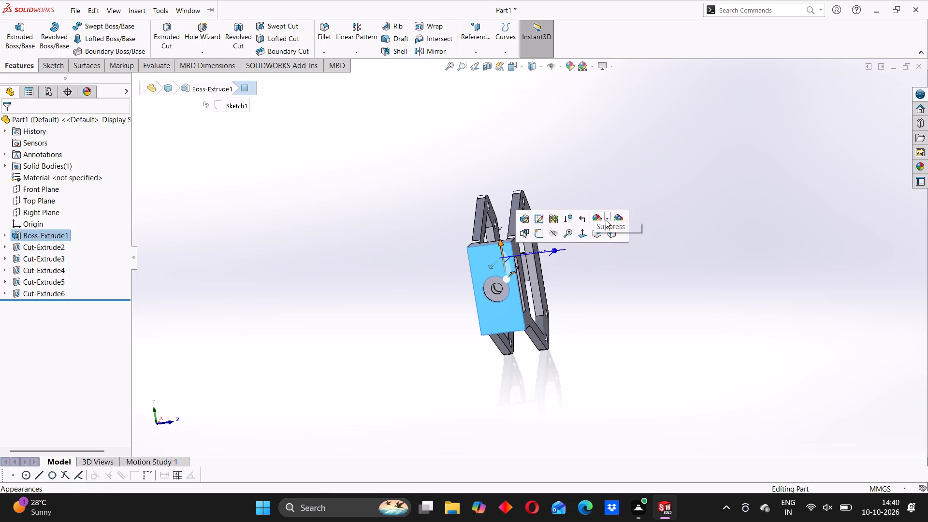
left_click(606, 219)
left_click(615, 263)
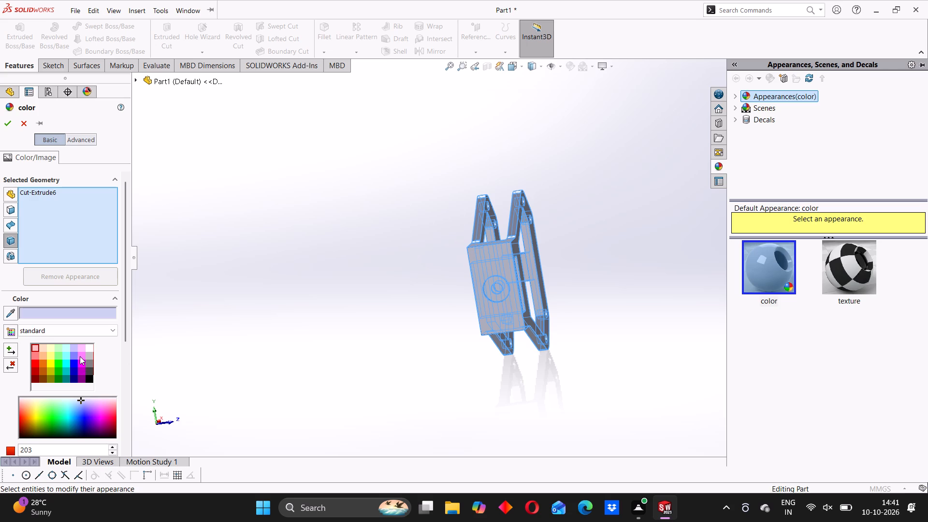
left_click(72, 355)
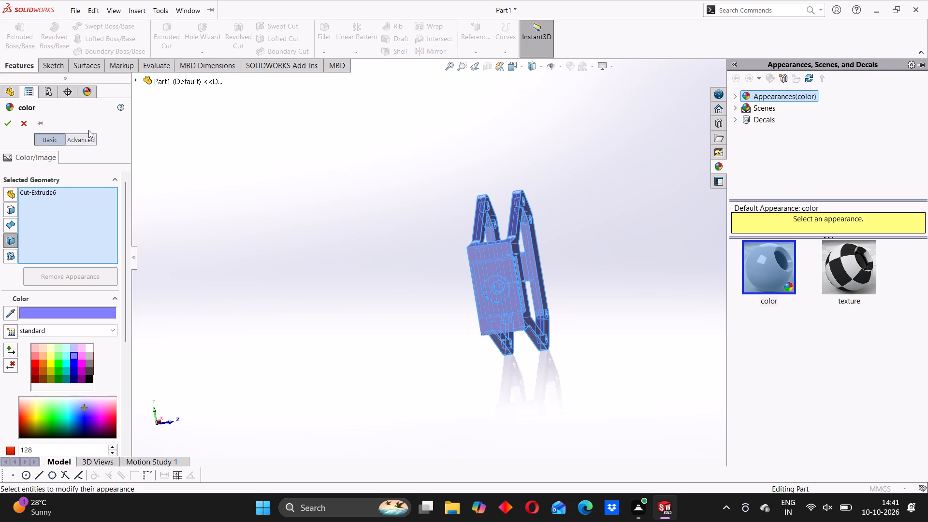
left_click(6, 119)
Examine the coloured part from several angles, including the recessed hole, side slot, central web and side-plate holes.
middle_click_drag(520, 325, 519, 325)
scroll(520, 325, "up", 1)
middle_click_drag(519, 325, 425, 332)
middle_click_drag(425, 332, 512, 328)
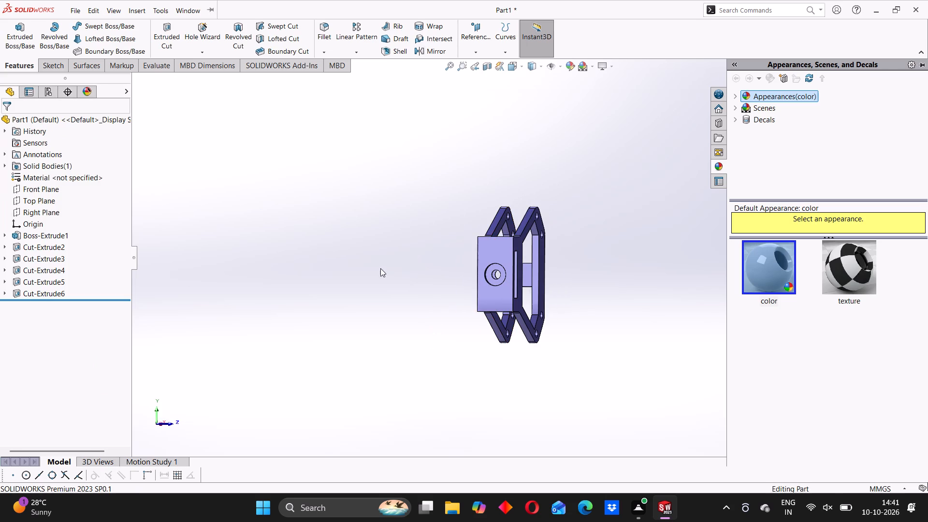
left_click(380, 268)
scroll(481, 273, "down", 3)
middle_click_drag(587, 280, 590, 280)
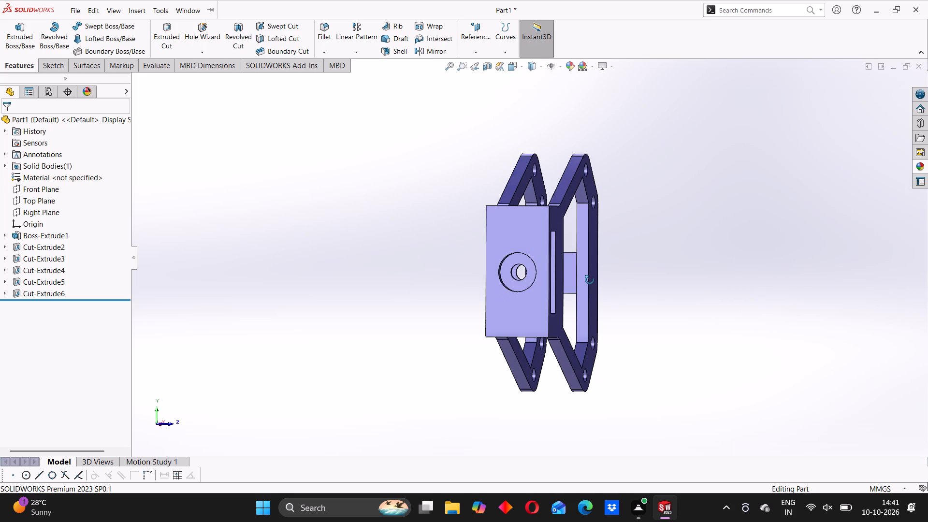
middle_click_drag(590, 280, 586, 366)
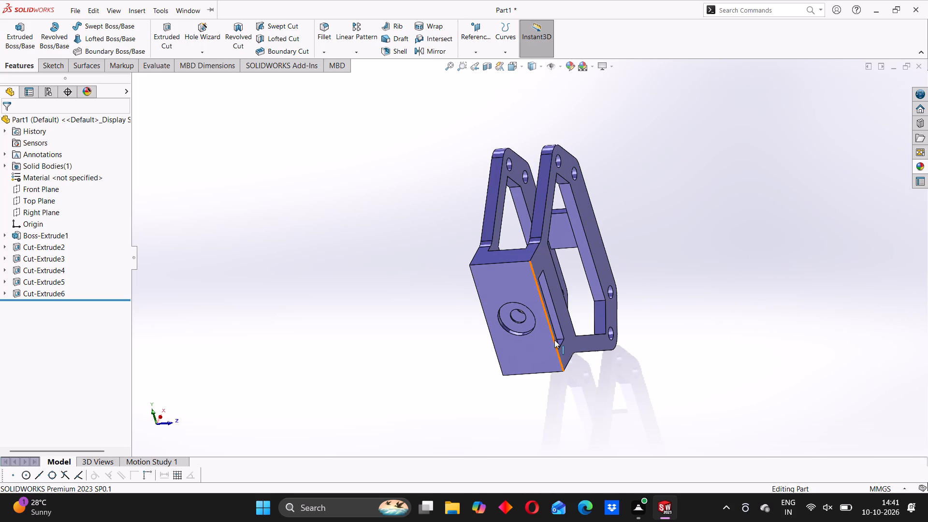
middle_click_drag(554, 340, 418, 329)
middle_click_drag(448, 323, 415, 345)
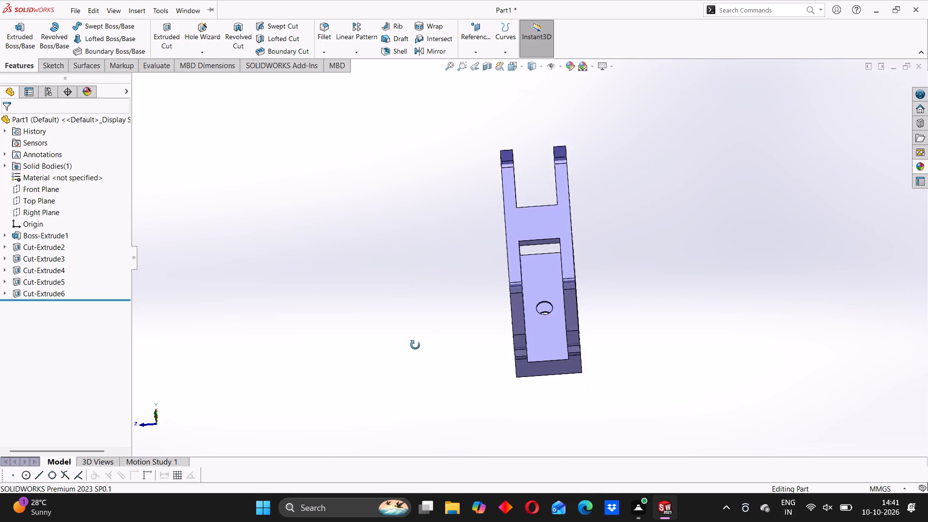
middle_click_drag(415, 345, 425, 320)
scroll(605, 290, "down", 3)
middle_click_drag(602, 288, 503, 344)
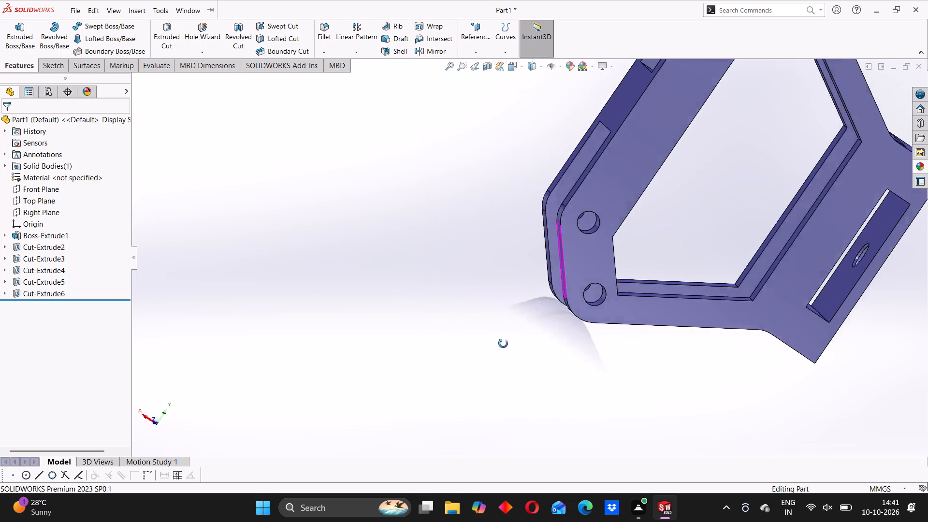
middle_click_drag(503, 344, 494, 338)
scroll(681, 213, "up", 6)
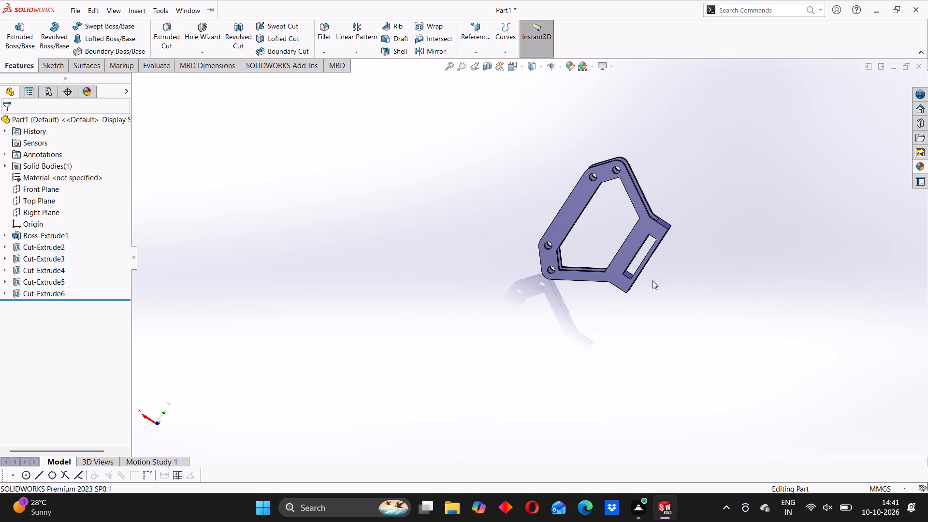
middle_click_drag(653, 279, 602, 213)
middle_click_drag(689, 243, 573, 224)
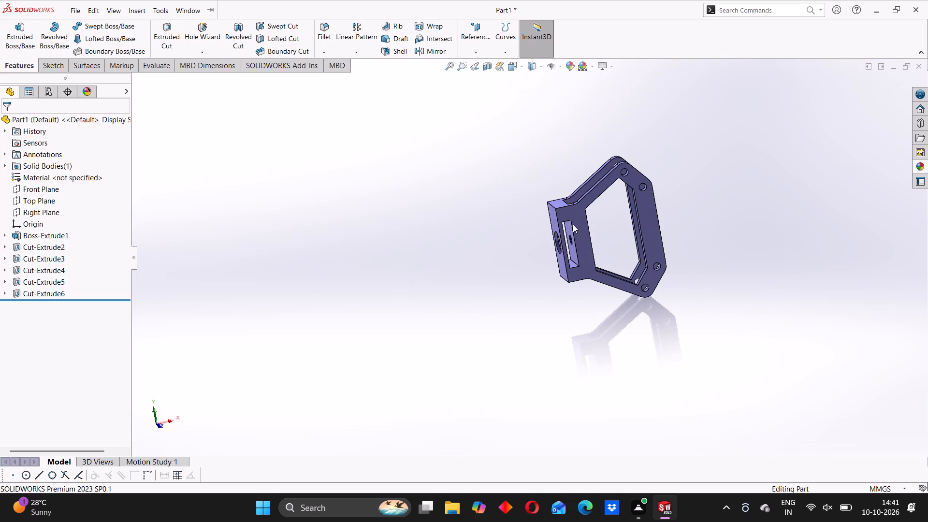
scroll(589, 217, "down", 2)
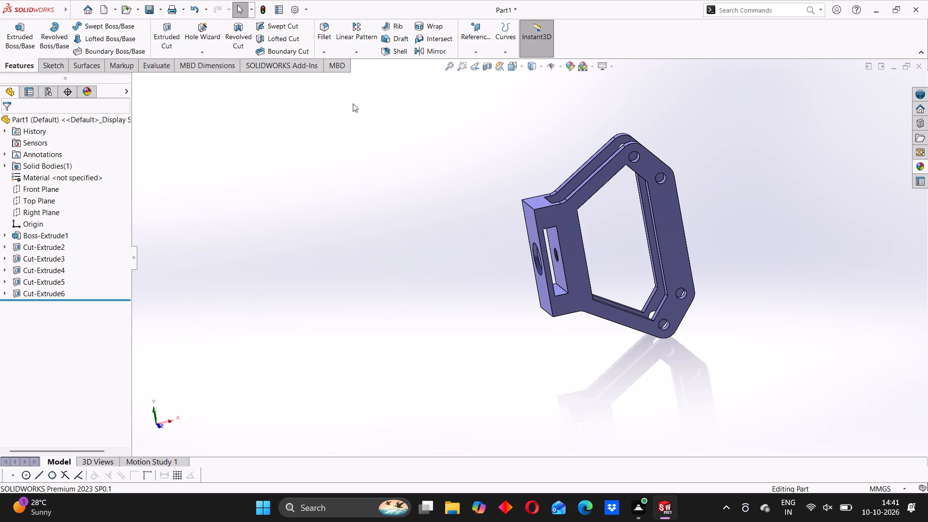
Save the part as BRACKET in the ASSEMBLY 15 folder under Downloads, in SOLIDWORKS Part format.
left_click(160, 11)
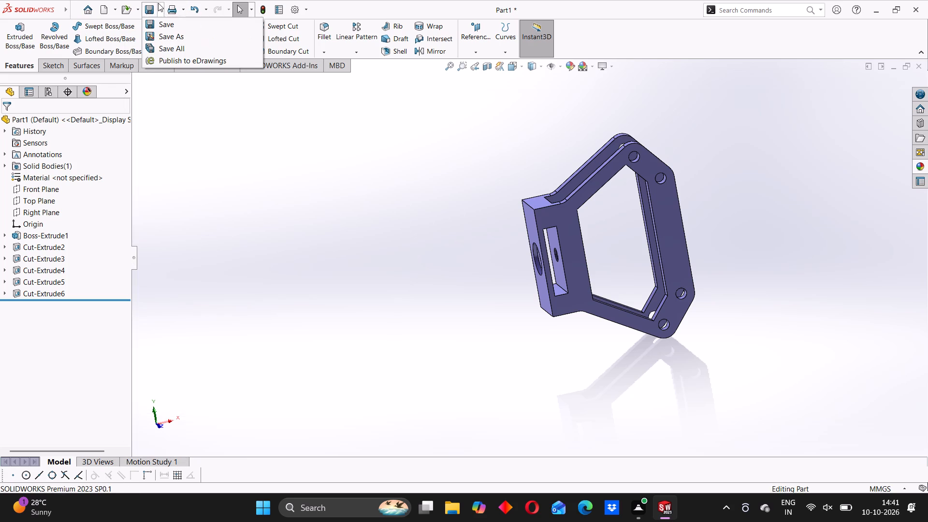
left_click(165, 36)
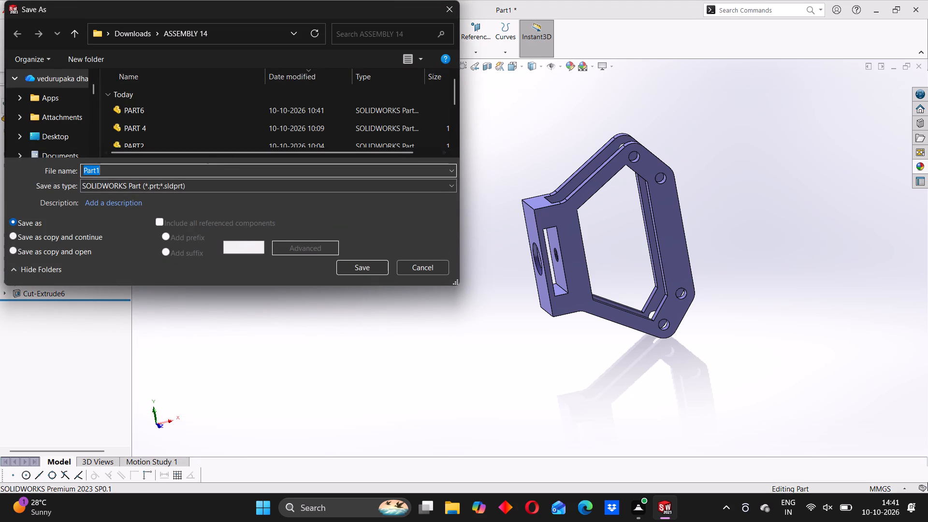
scroll(188, 127, "down", 2)
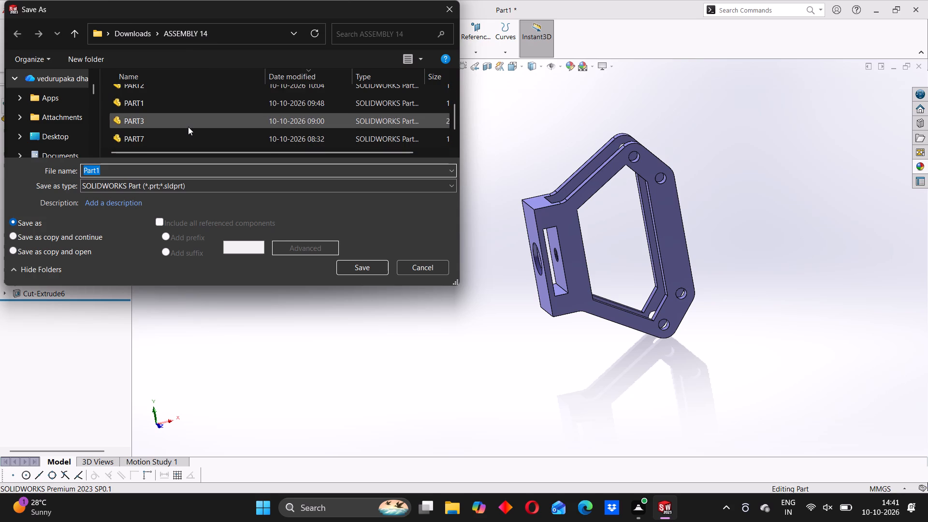
scroll(188, 127, "up", 4)
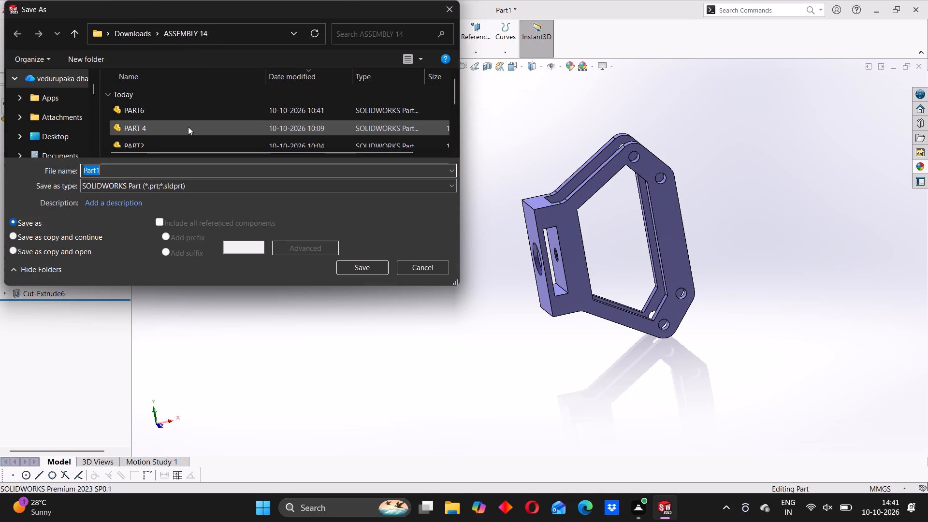
scroll(188, 127, "down", 4)
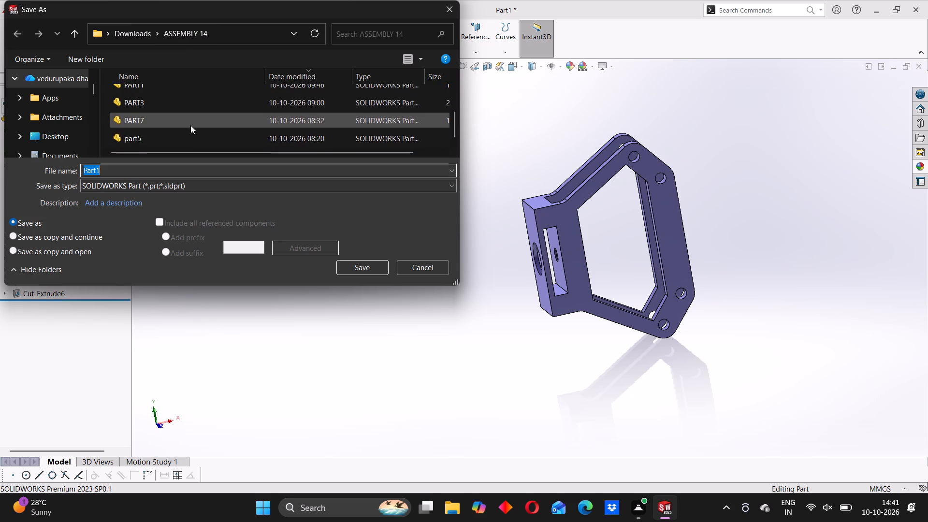
scroll(191, 124, "up", 5)
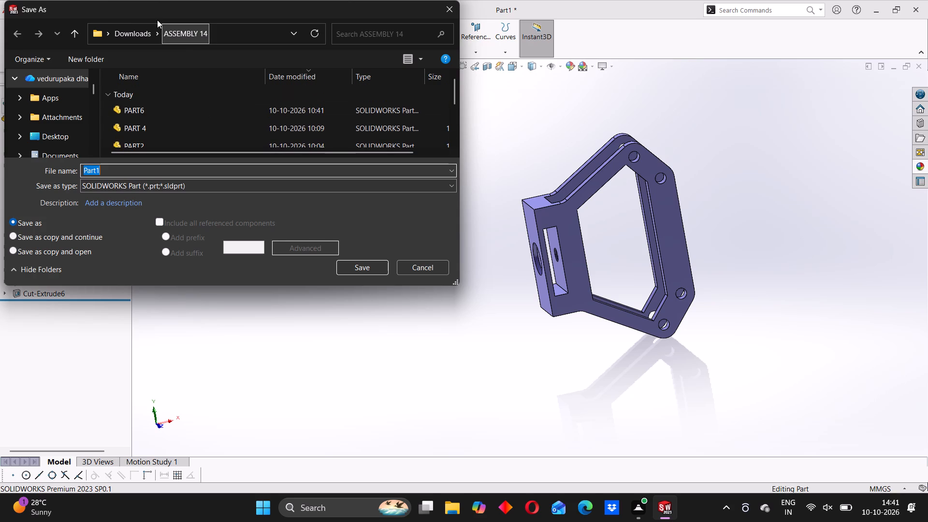
left_click(133, 33)
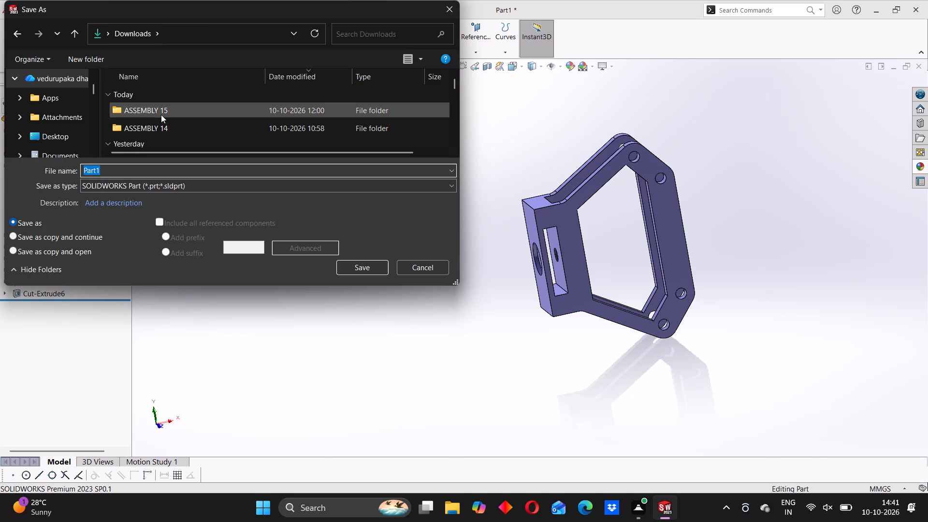
double_click(161, 115)
scroll(192, 118, "down", 4)
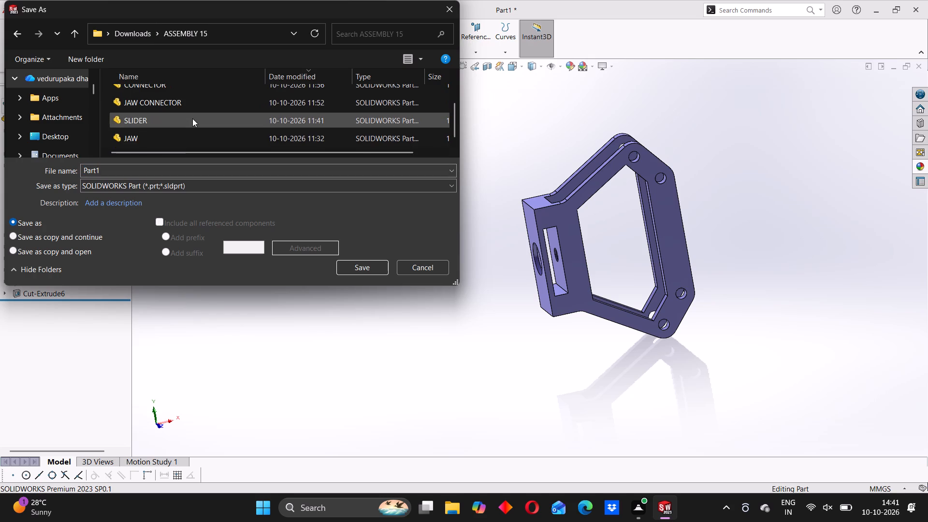
scroll(192, 118, "up", 4)
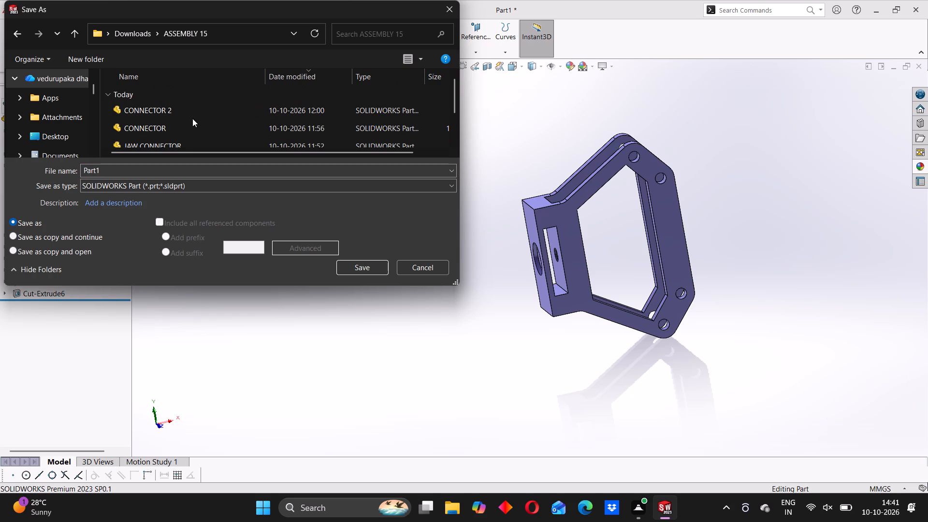
left_click(101, 170)
type("BRACKR")
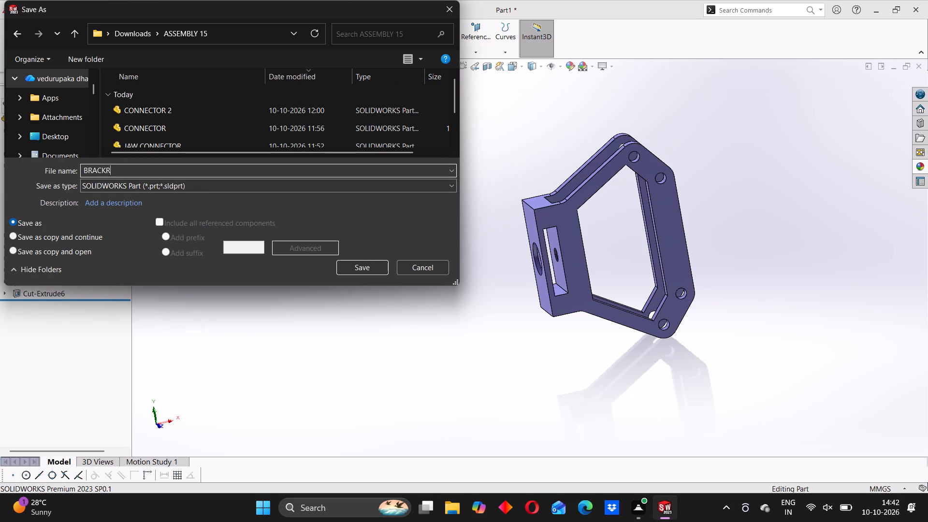
key("BackSpace")
type("ET")
left_click(369, 264)
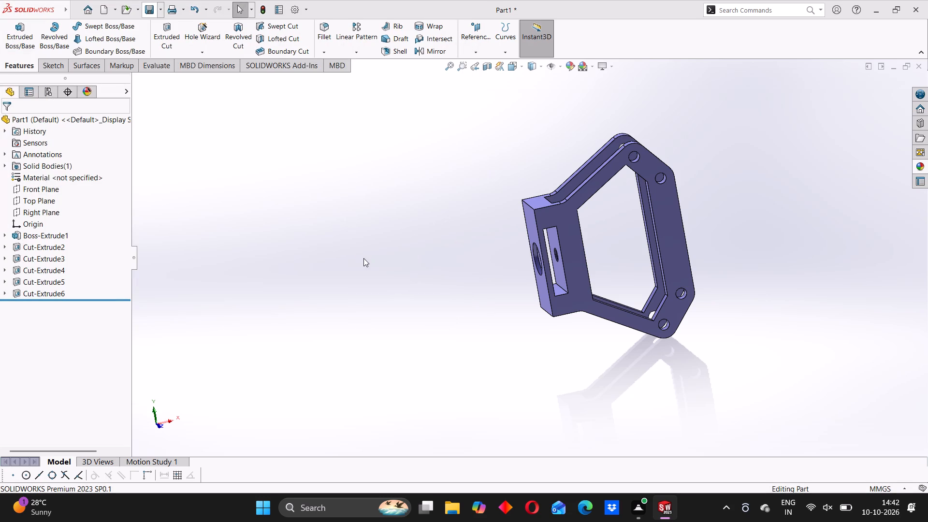
Save a PDF copy of the part as BRACKET in the ASSEMBLY 15 folder.
left_click(164, 11)
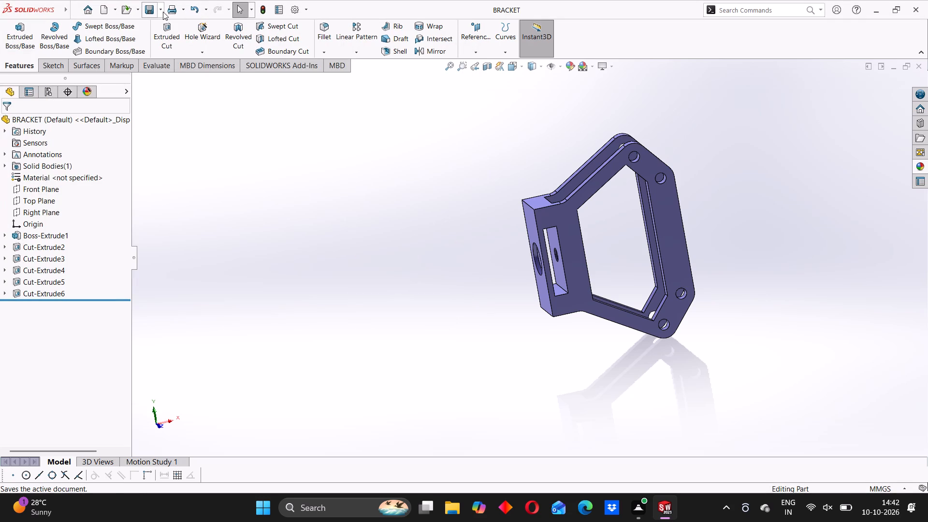
left_click(173, 37)
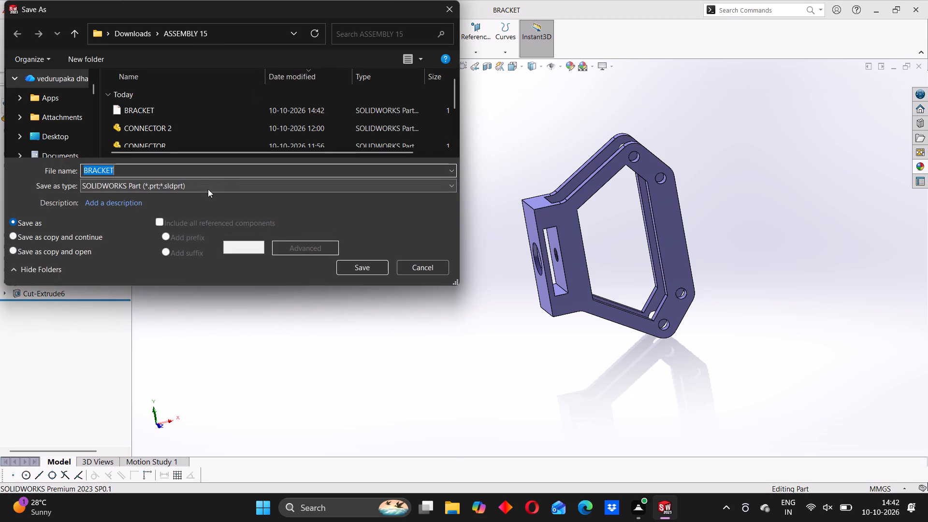
left_click(235, 184)
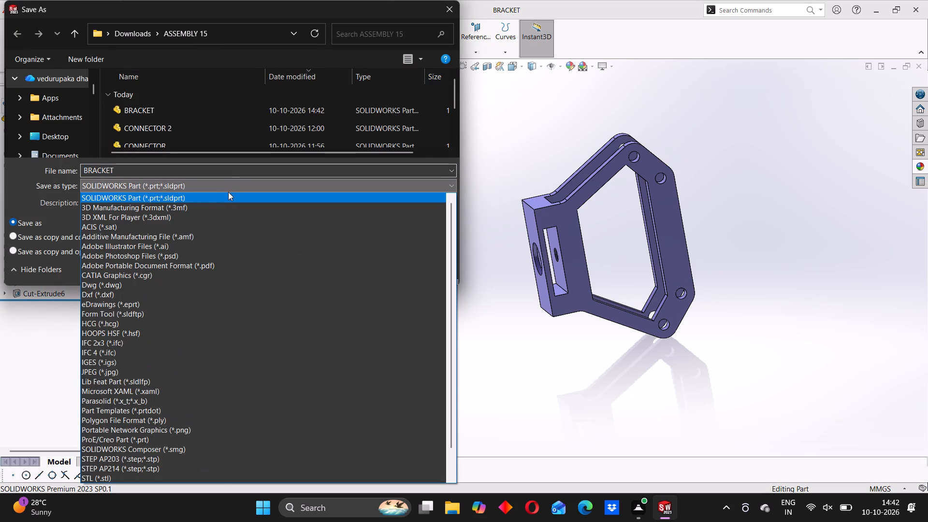
left_click(189, 263)
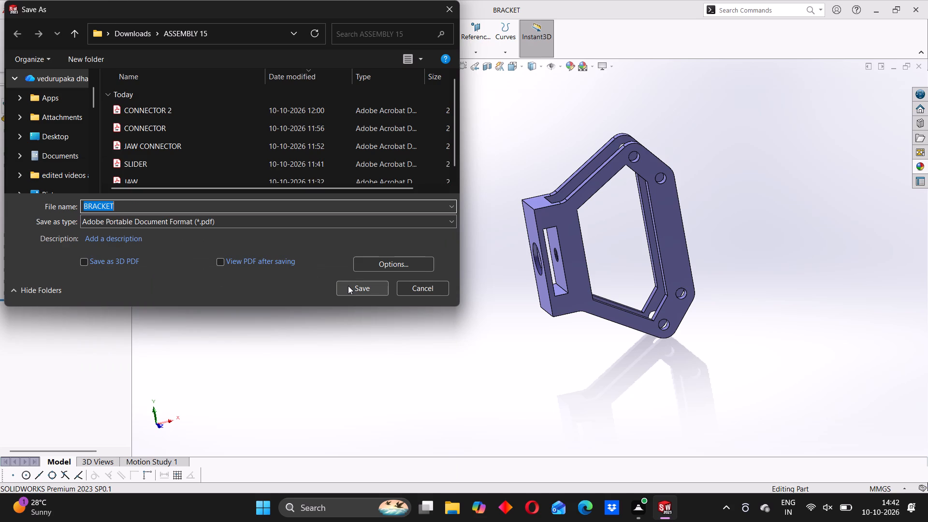
left_click(348, 285)
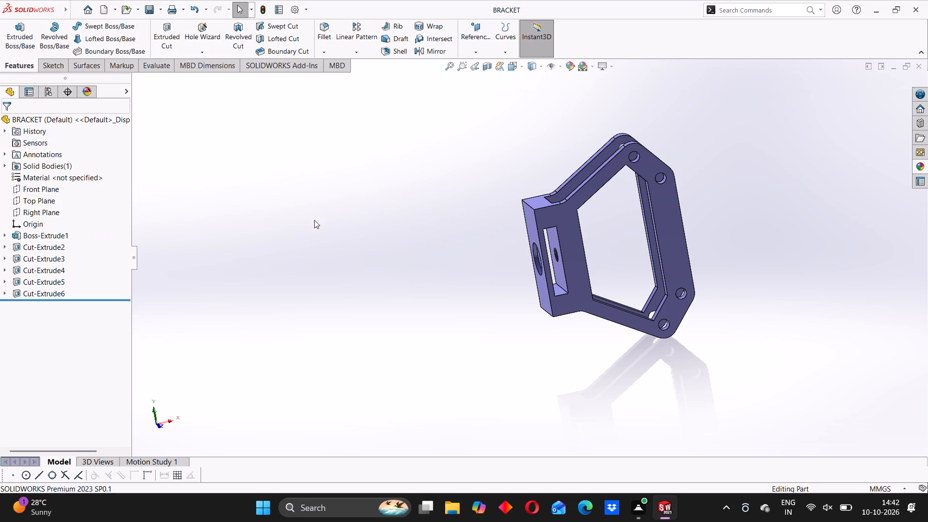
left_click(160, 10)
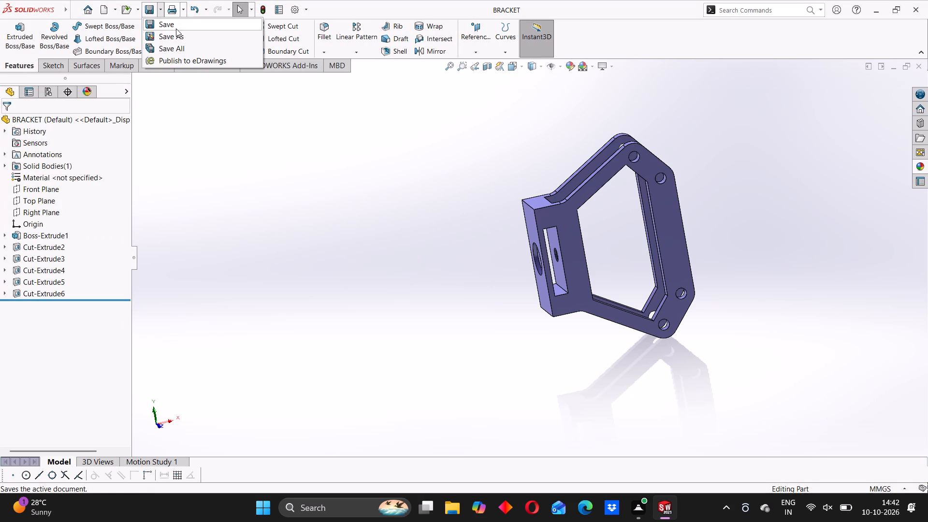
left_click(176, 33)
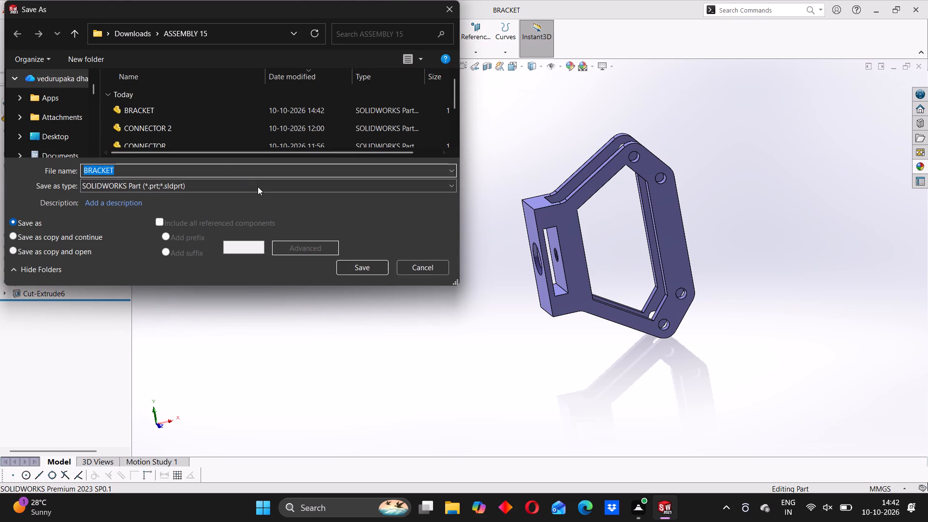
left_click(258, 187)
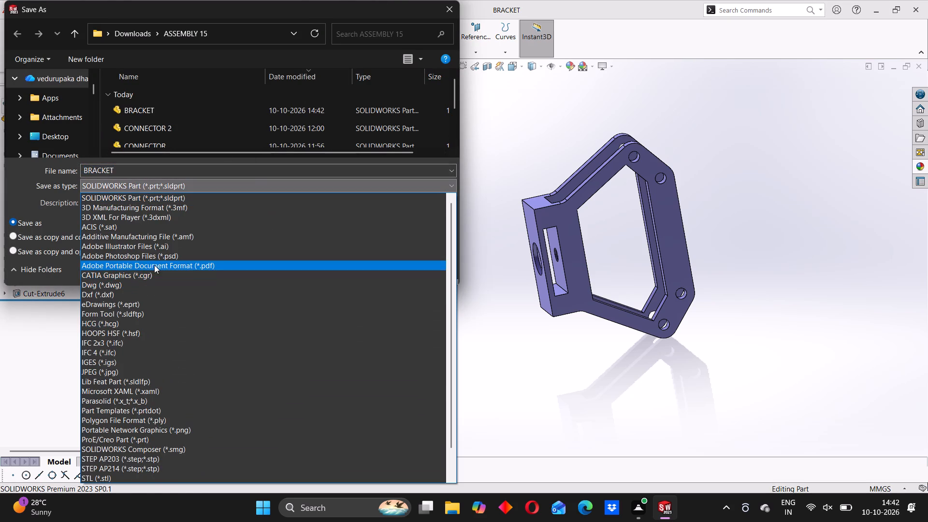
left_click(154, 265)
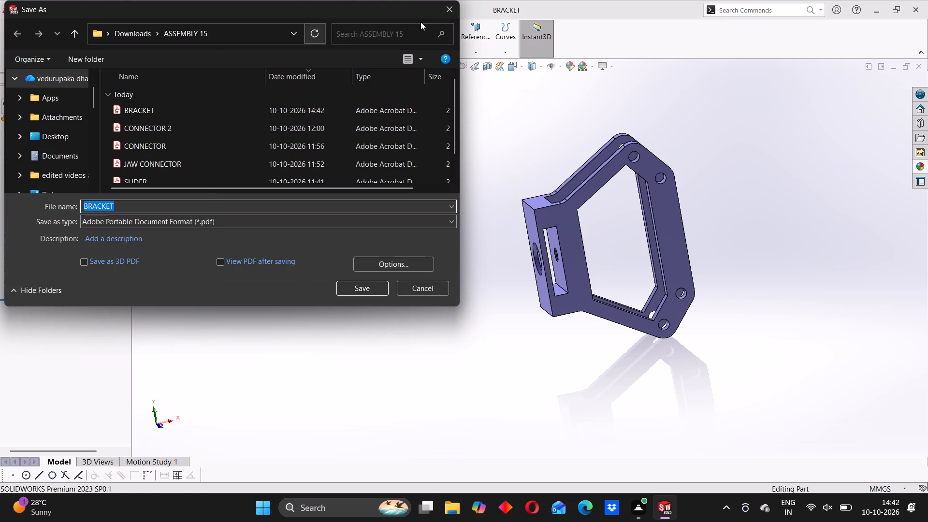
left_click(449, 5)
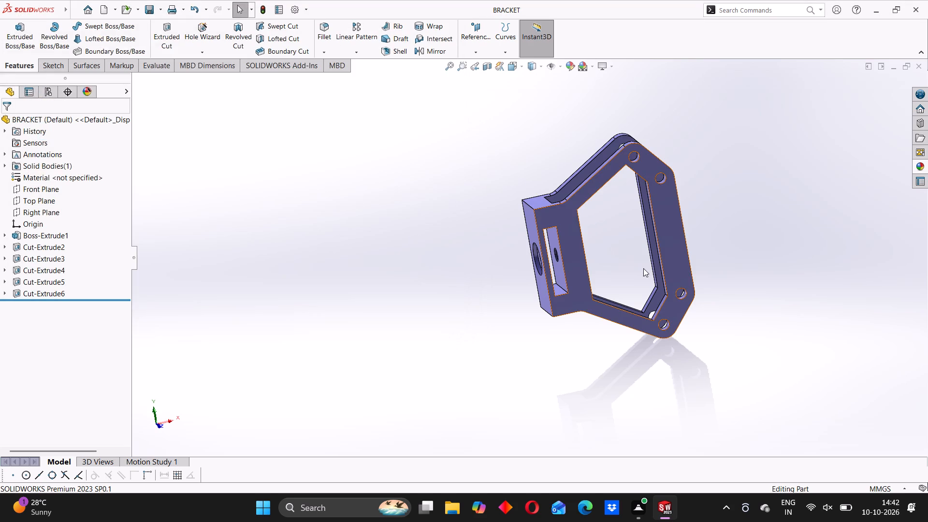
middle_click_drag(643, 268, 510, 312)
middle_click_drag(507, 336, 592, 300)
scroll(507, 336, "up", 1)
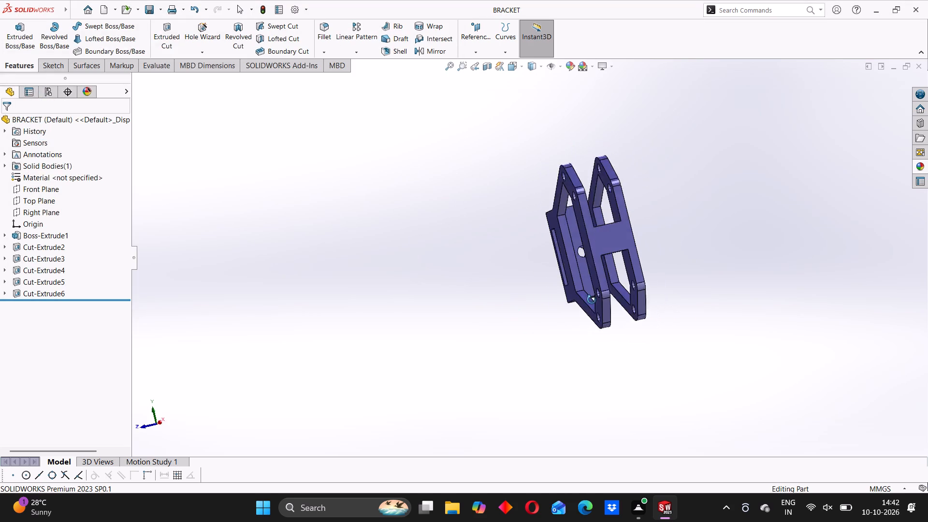
Create a new empty part document.
middle_click_drag(592, 300, 609, 293)
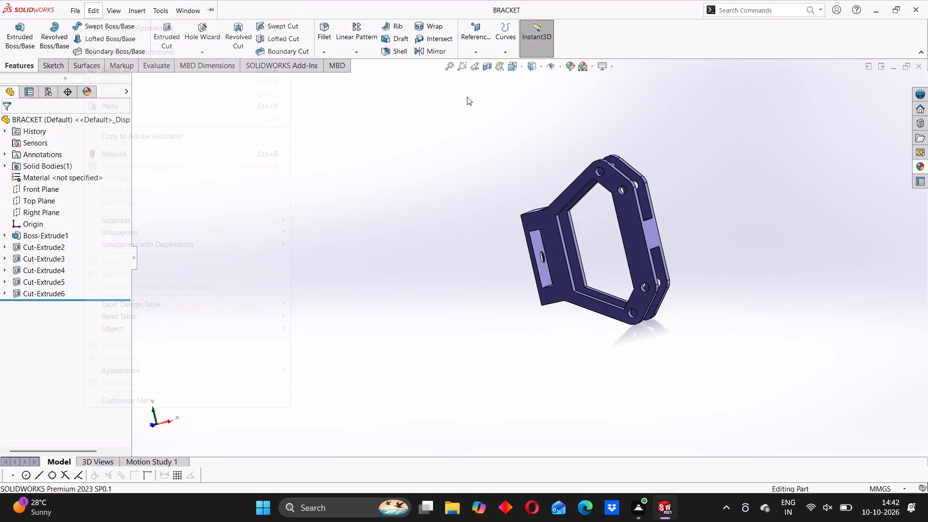
left_click(437, 207)
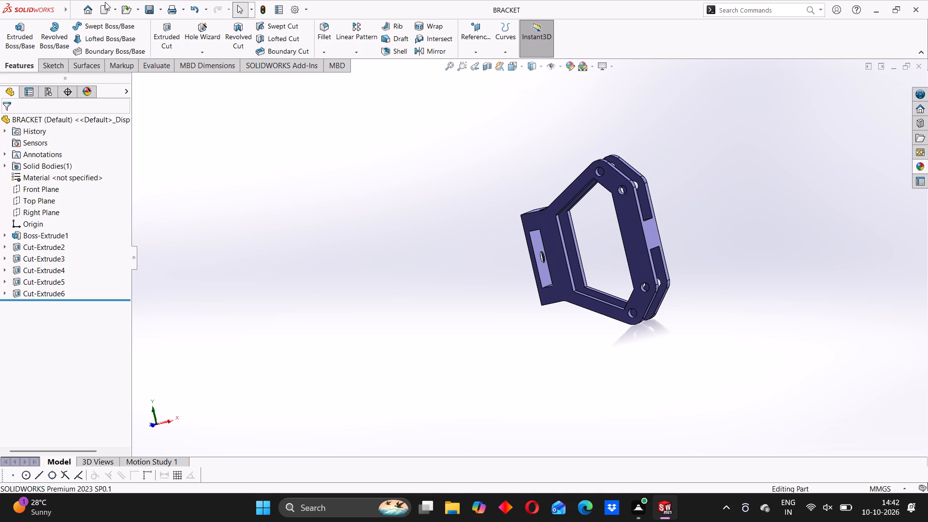
left_click(95, 15)
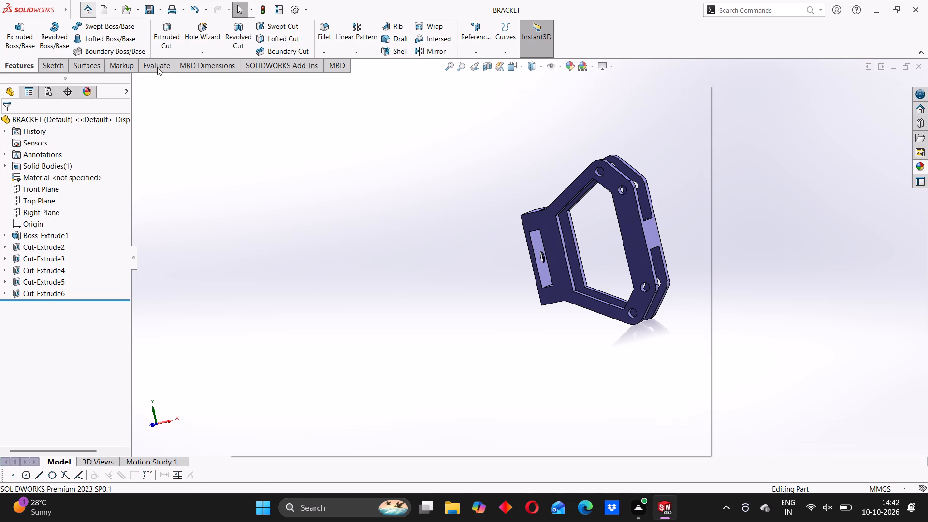
left_click(283, 181)
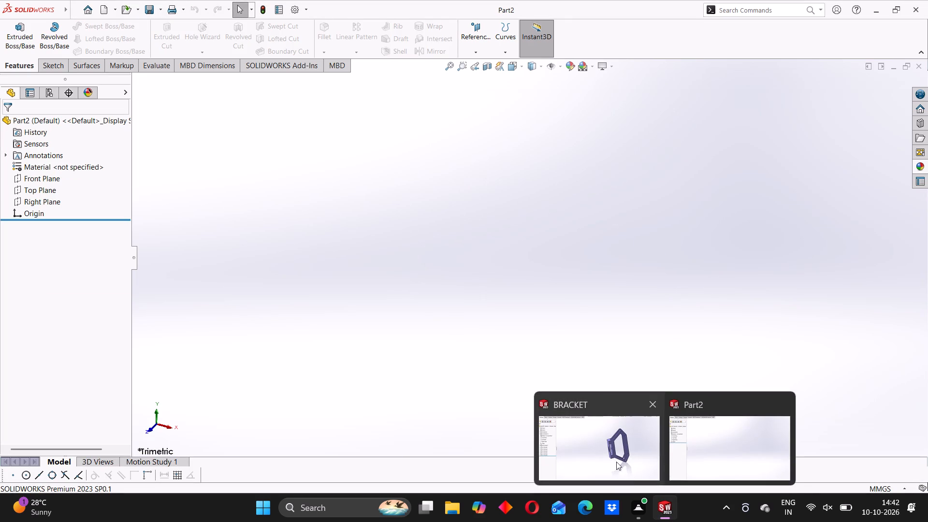
Switch back to the finished BRACKET part and close its document.
left_click(612, 444)
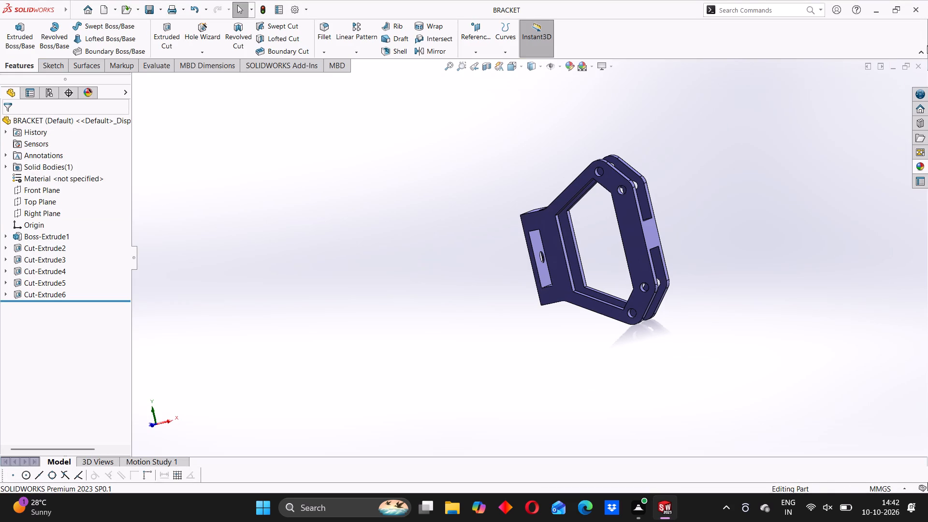
left_click(921, 69)
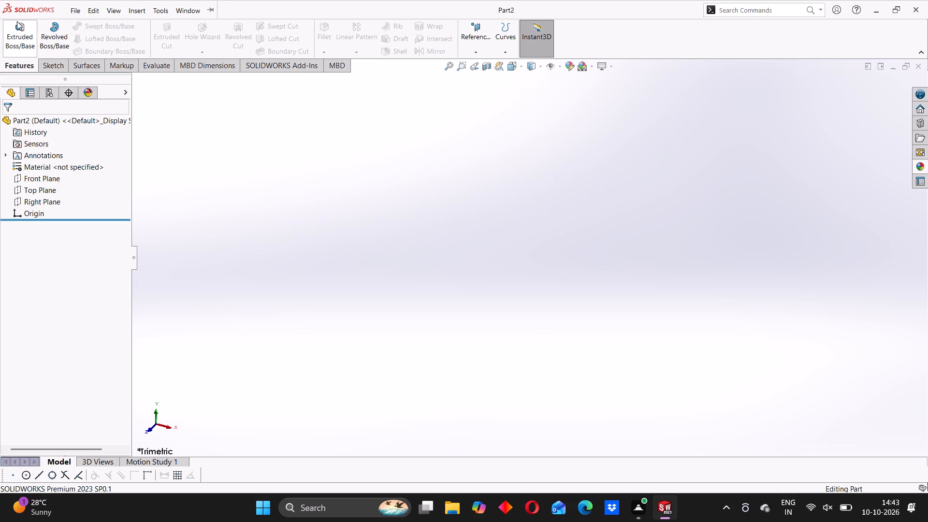
On the Front Plane, sketch a horizontal base line about 165 mm long leftward from the origin, plus a vertical end line about 15 mm high.
left_click(35, 175)
left_click(42, 159)
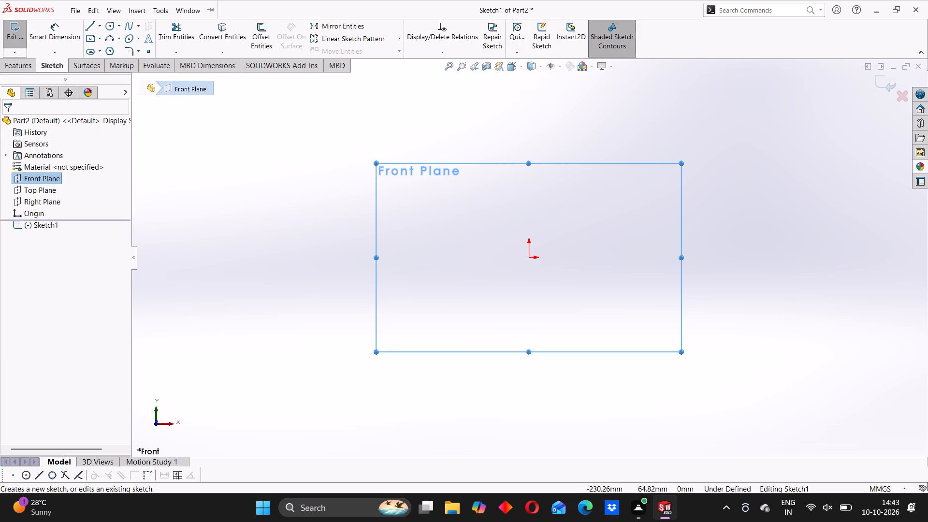
left_click(90, 31)
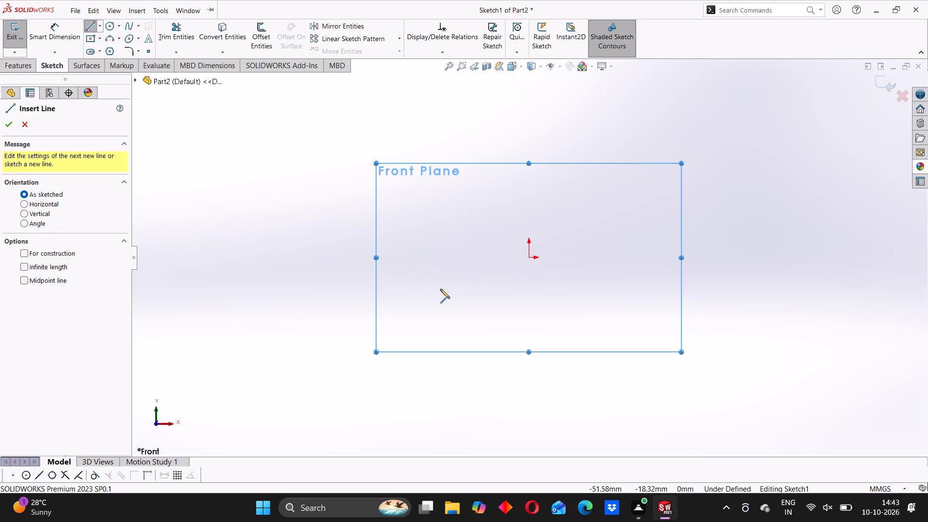
left_click(528, 256)
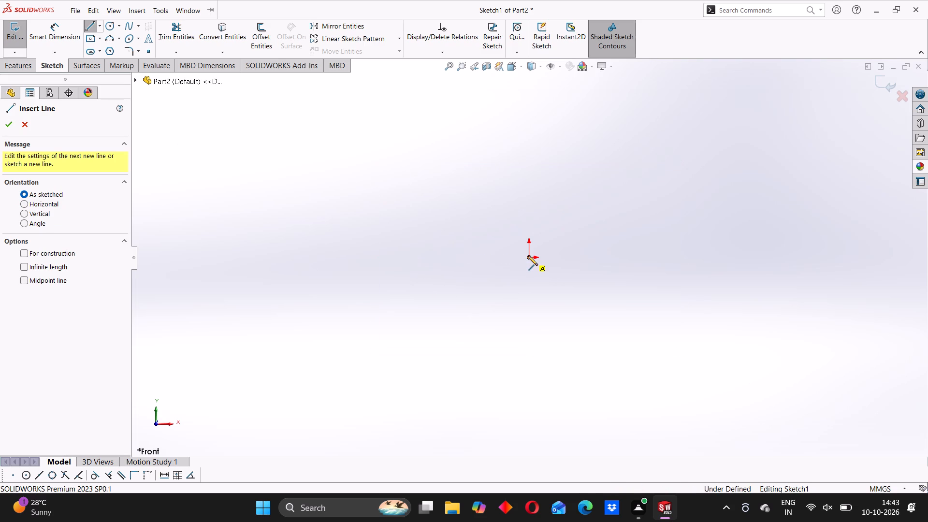
left_click(246, 258)
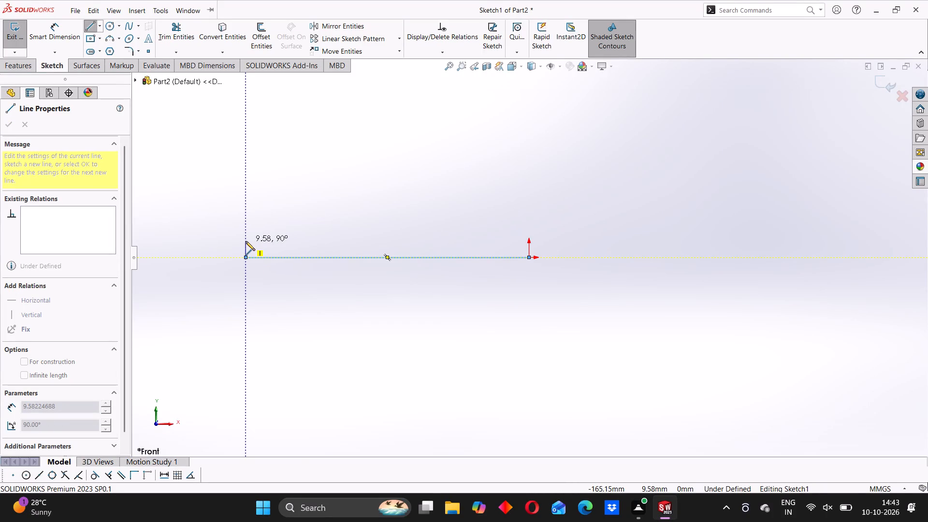
left_click(245, 232)
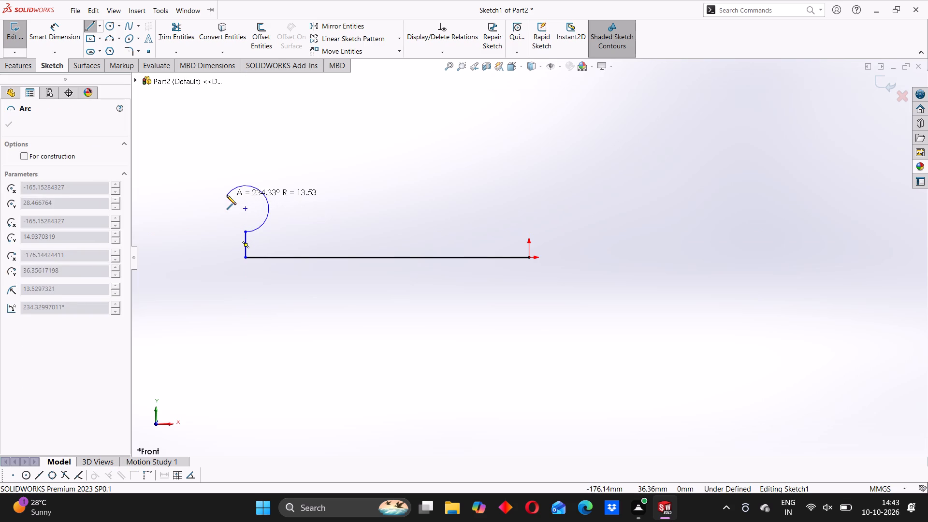
Continue with lines from the end line's top through a short end lip, a lower ledge and a taller upright rib, closing the profile at the origin.
left_click(97, 29)
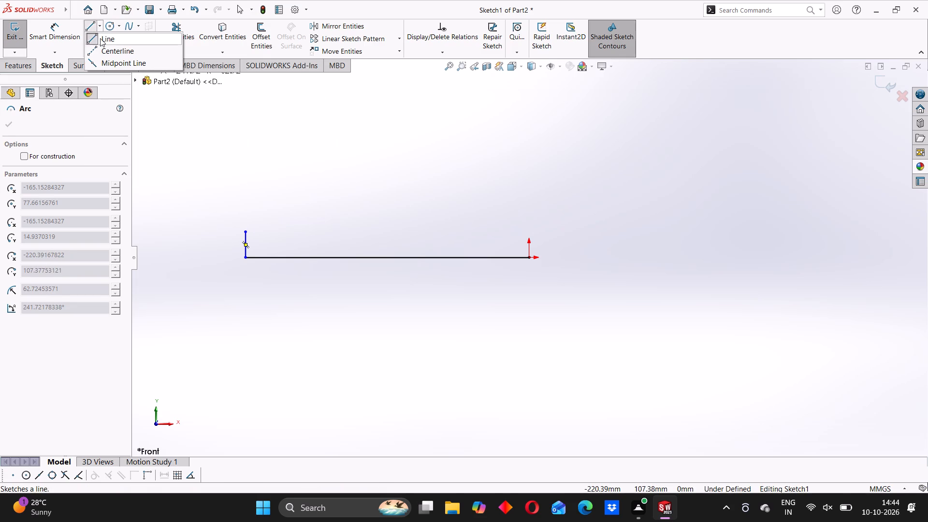
left_click(100, 38)
left_click(96, 31)
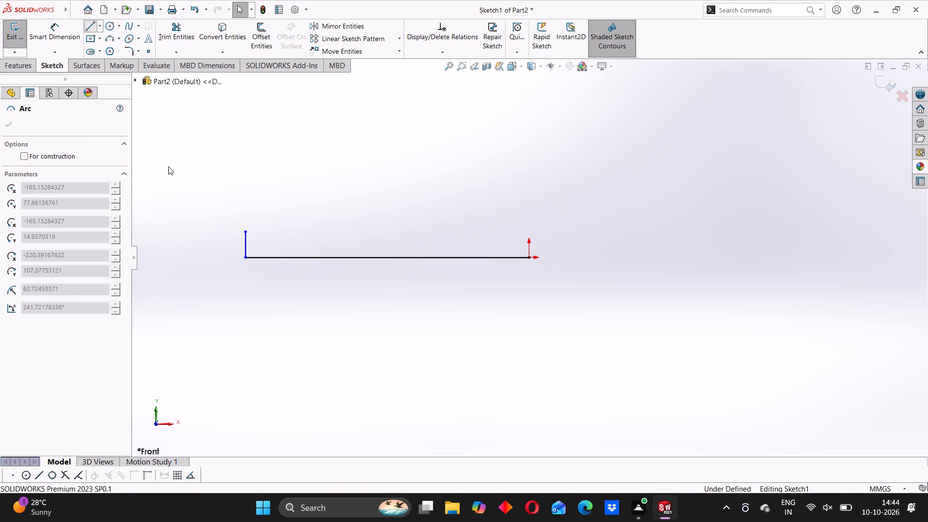
left_click(245, 230)
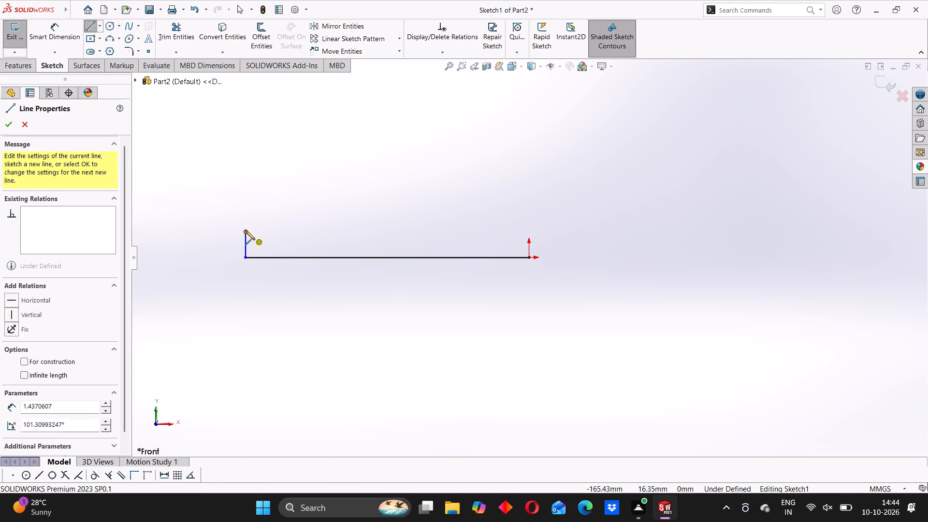
left_click(258, 232)
left_click(257, 246)
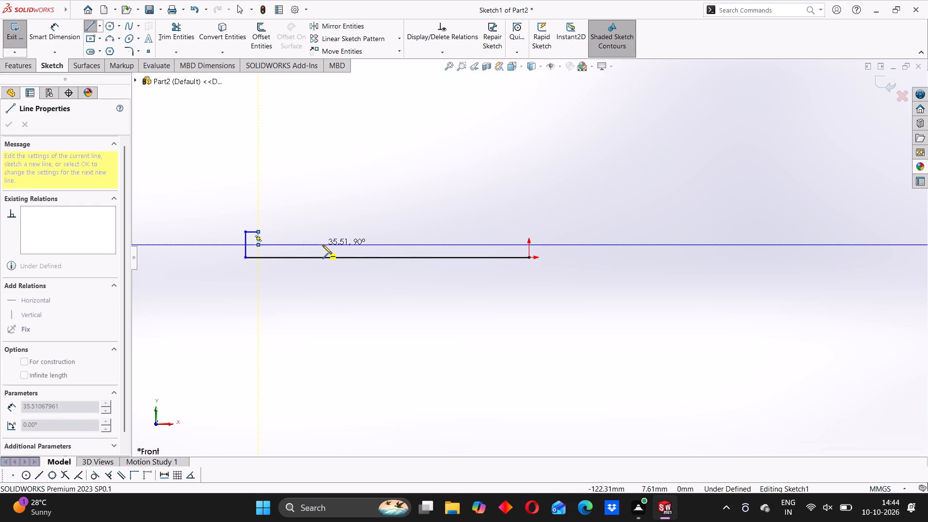
left_click(362, 247)
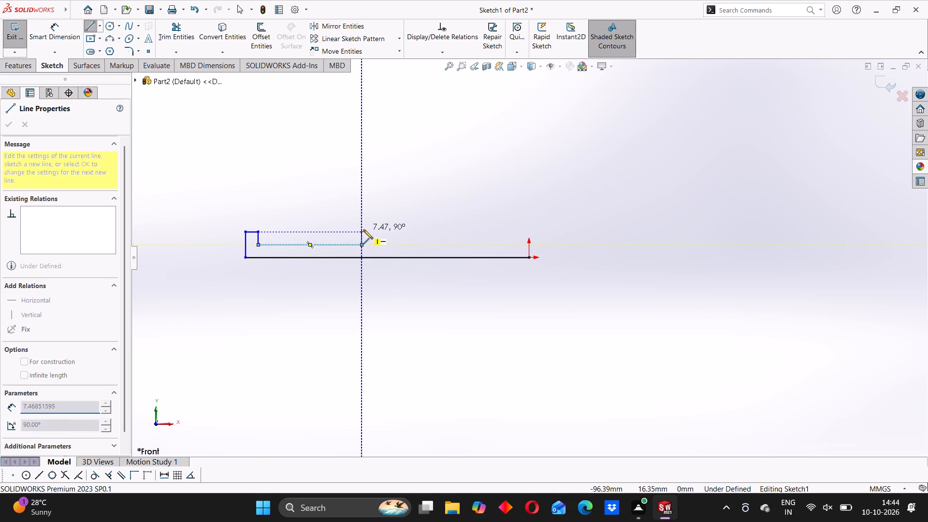
left_click(362, 223)
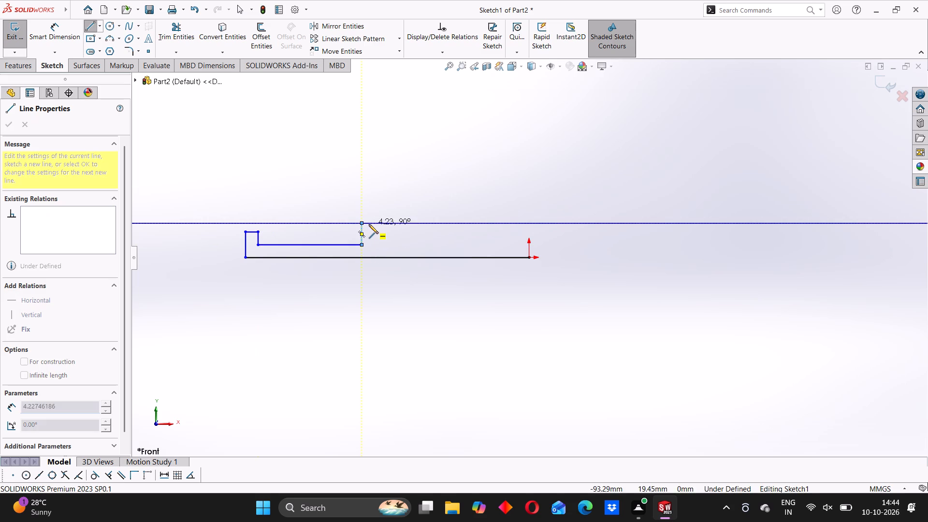
left_click(372, 224)
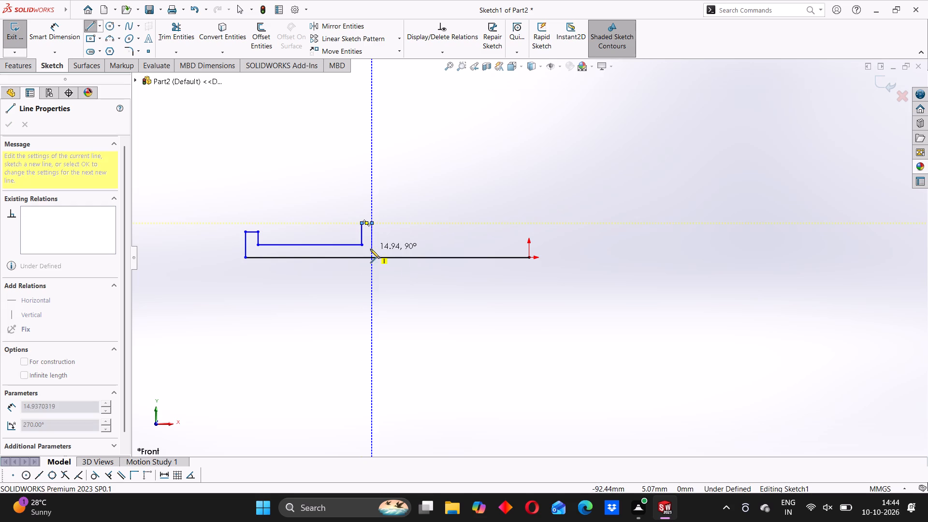
left_click(370, 246)
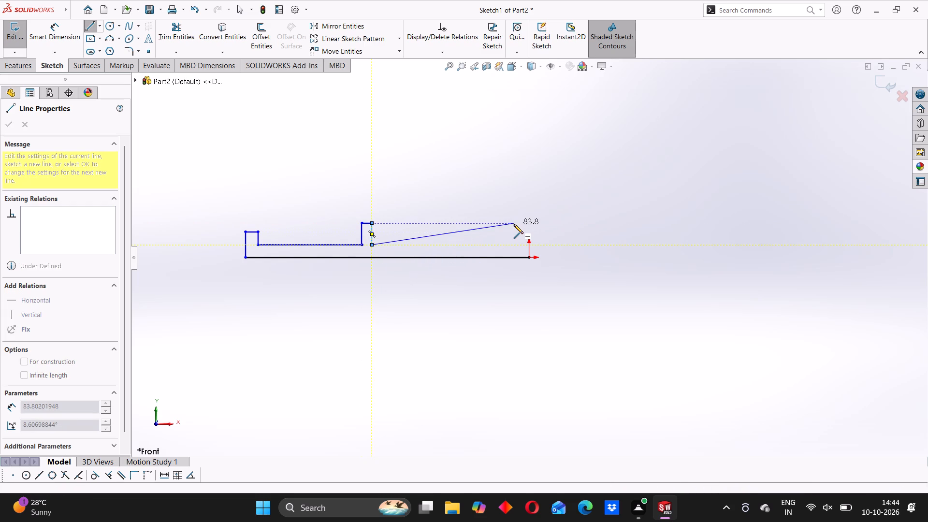
left_click(529, 246)
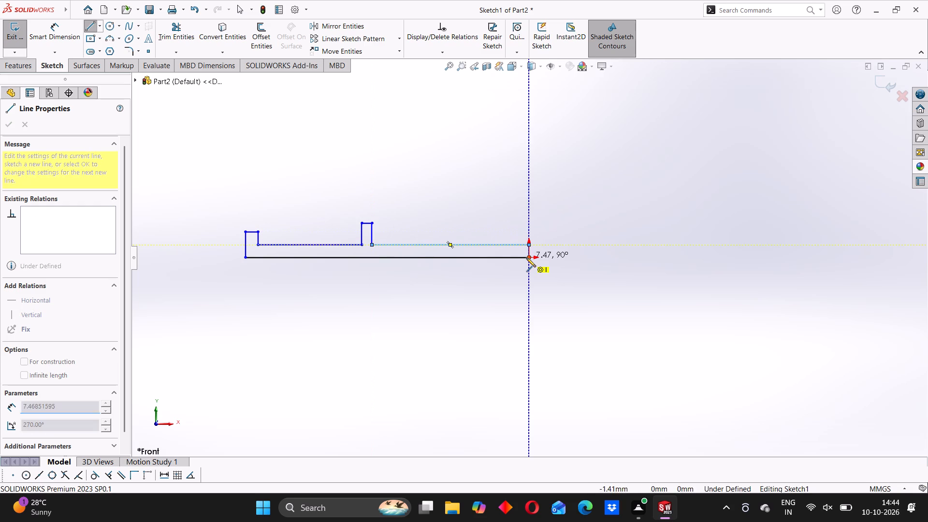
left_click(526, 258)
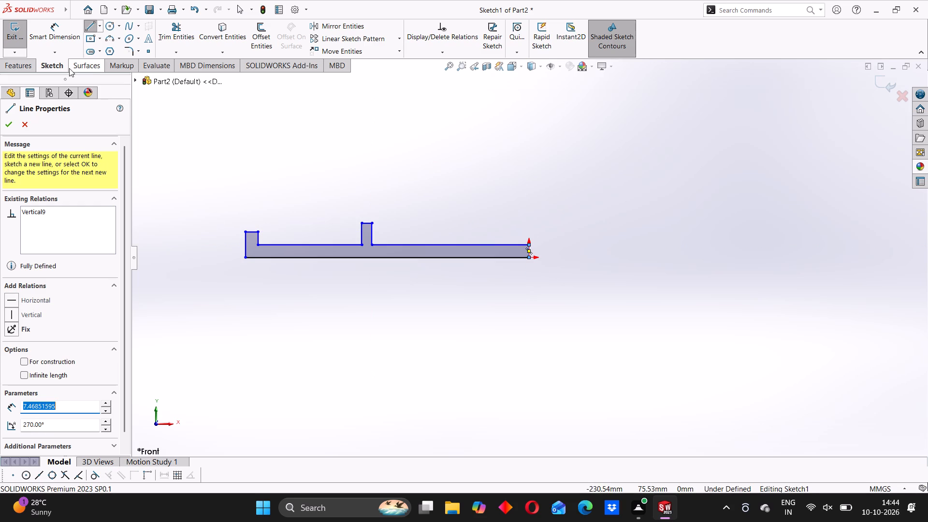
Dimension the profile's outer vertical line at the lipped end to 9 mm.
left_click(61, 38)
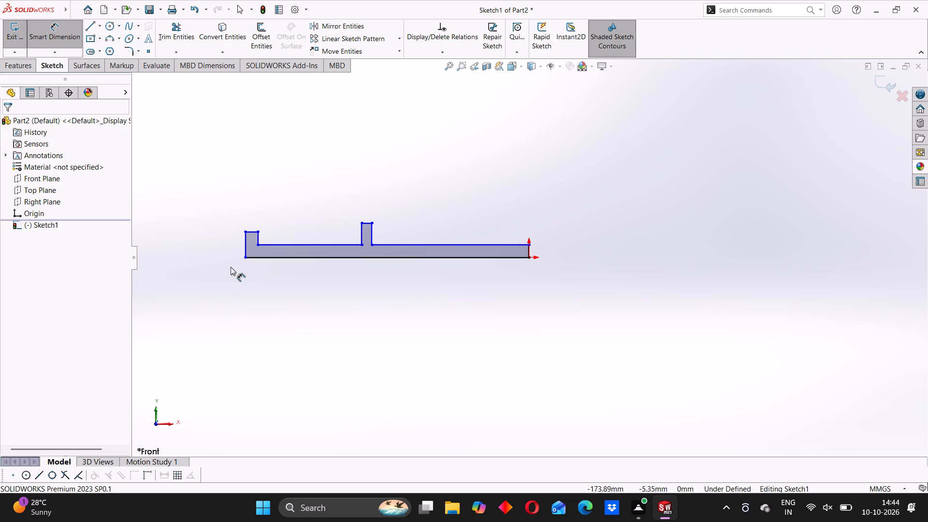
left_click(245, 242)
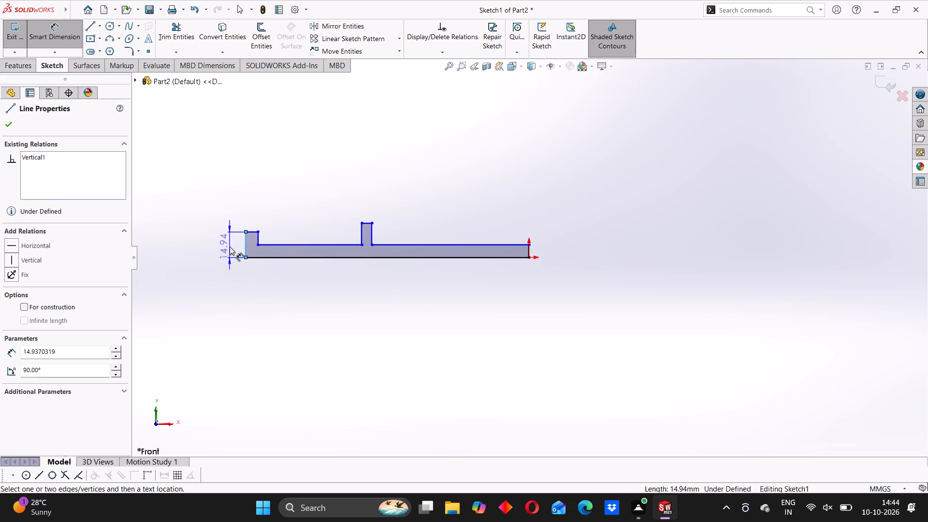
left_click(220, 245)
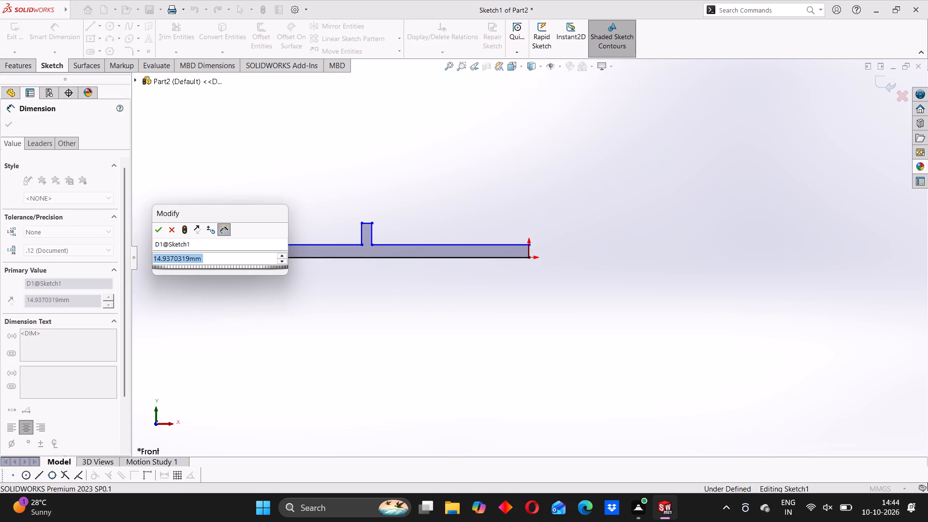
key("9")
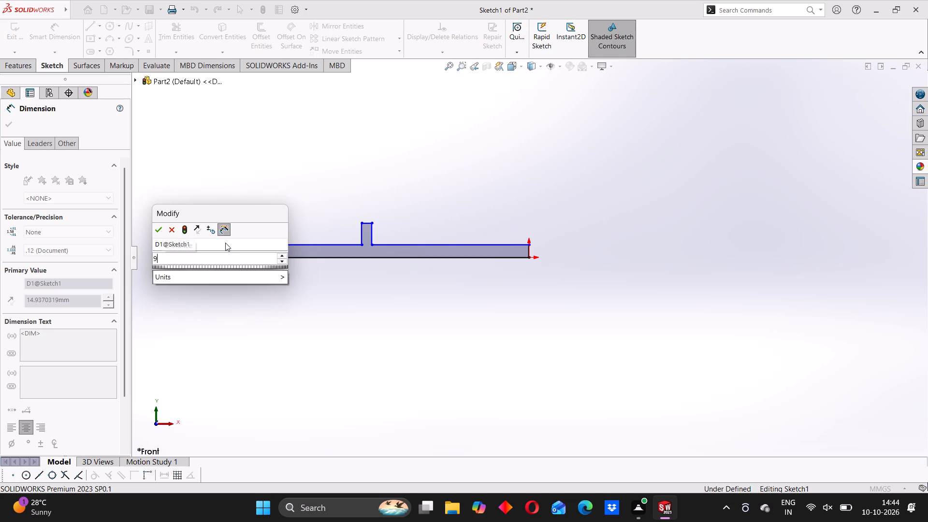
key("Return")
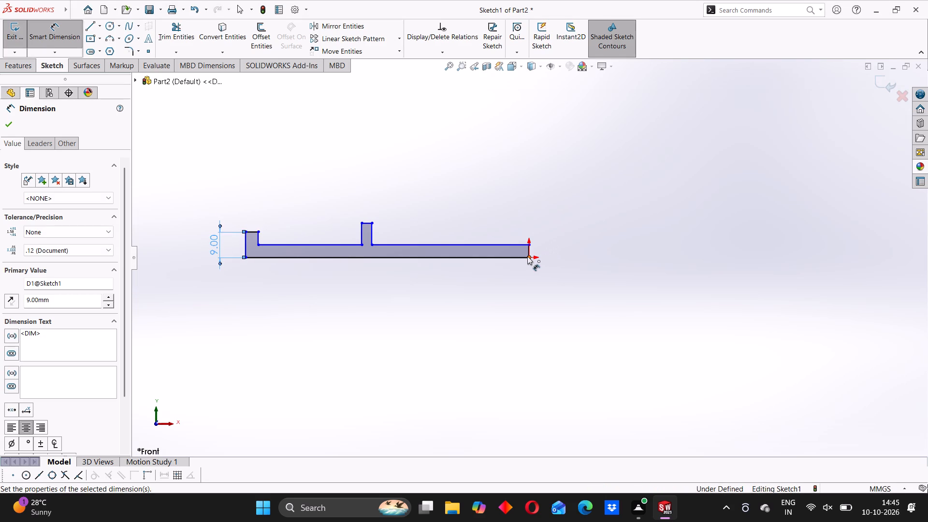
Dimension the short vertical line at the origin end of the profile to 5 mm.
left_click(526, 252)
left_click(546, 249)
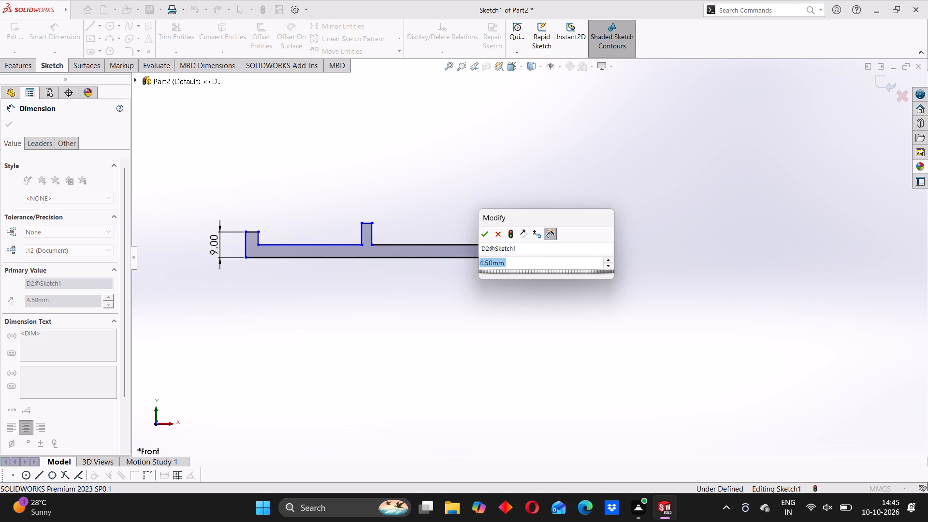
key("5")
key("Return")
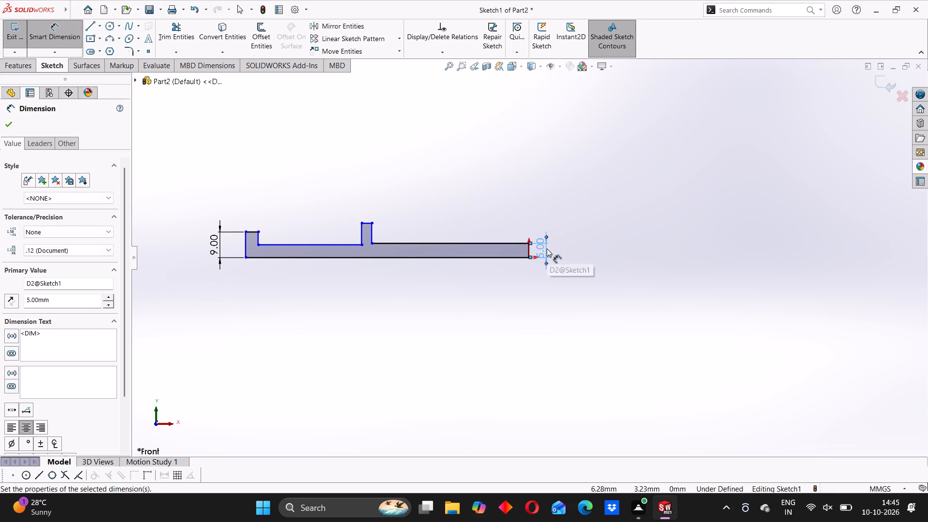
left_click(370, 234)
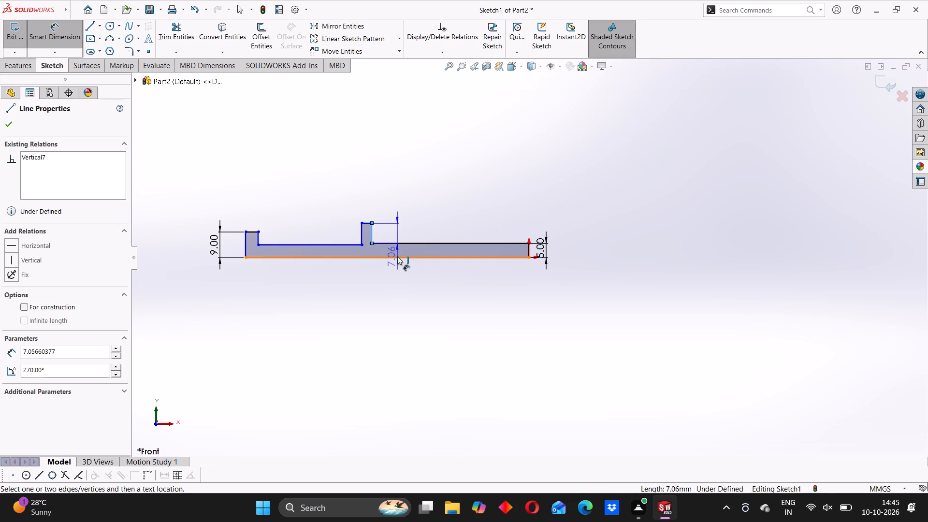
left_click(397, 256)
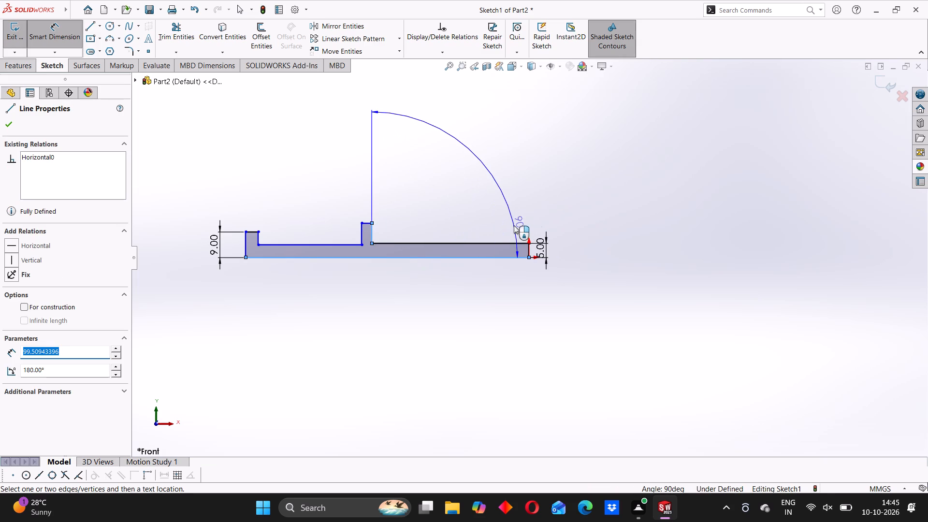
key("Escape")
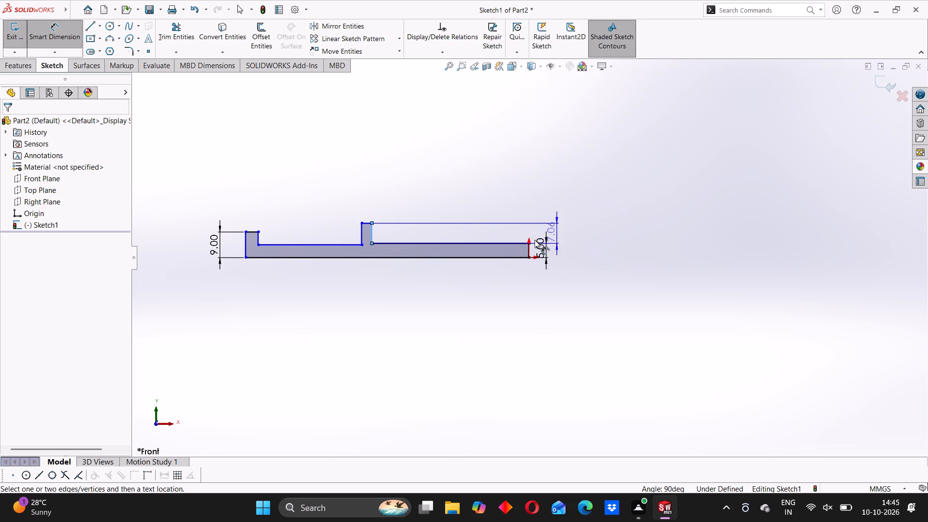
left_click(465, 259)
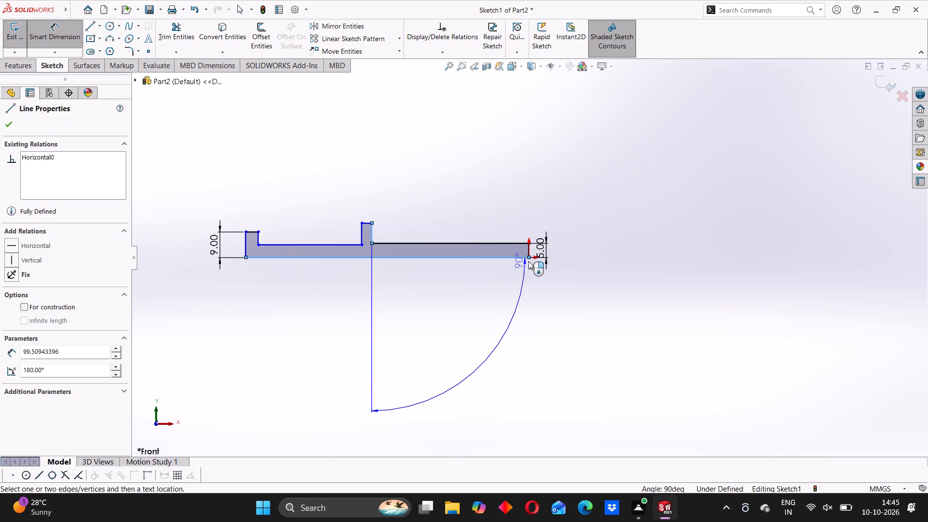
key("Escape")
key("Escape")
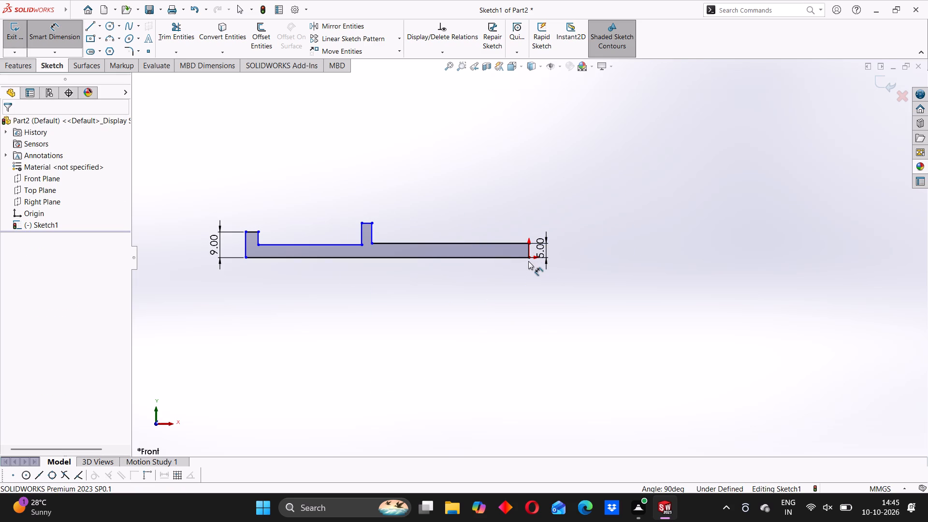
Dimension the upright rib: its top 12 mm above the base line and its width 2 mm.
left_click(372, 224)
left_click(397, 260)
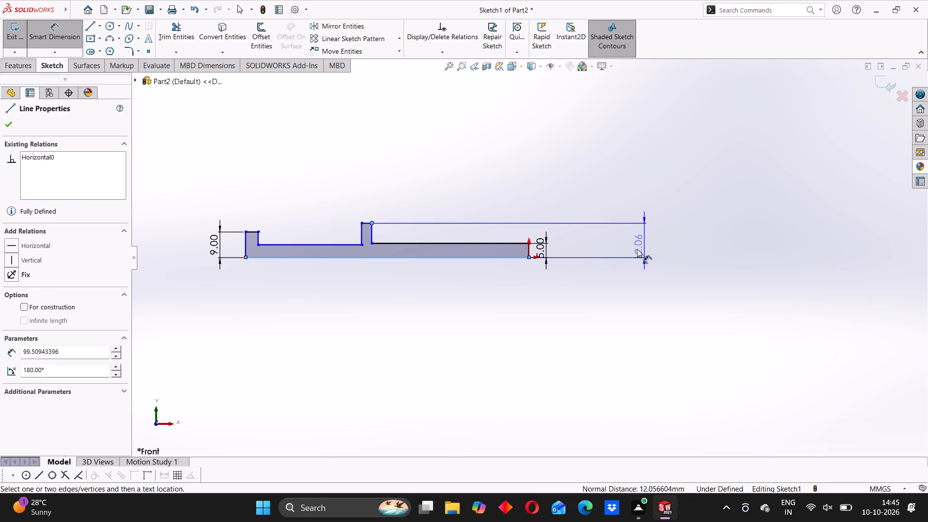
left_click(606, 248)
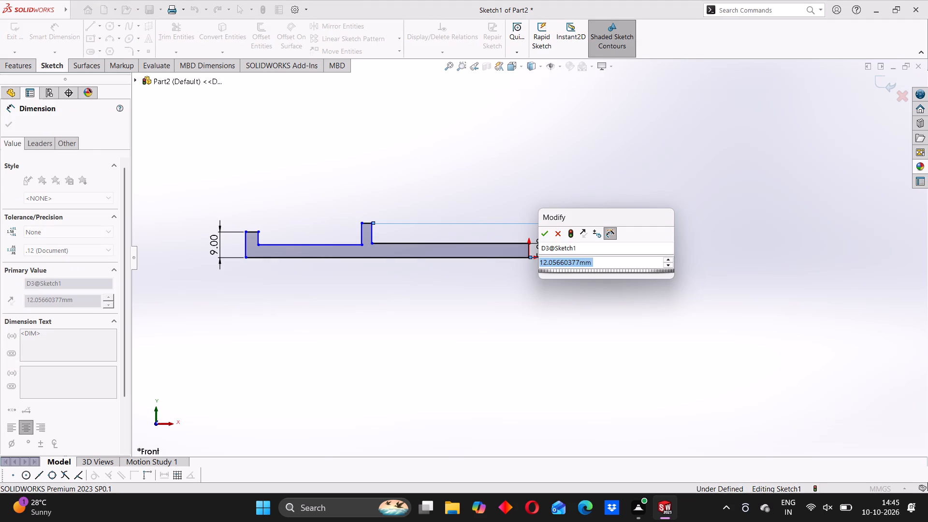
type("12")
key("Return")
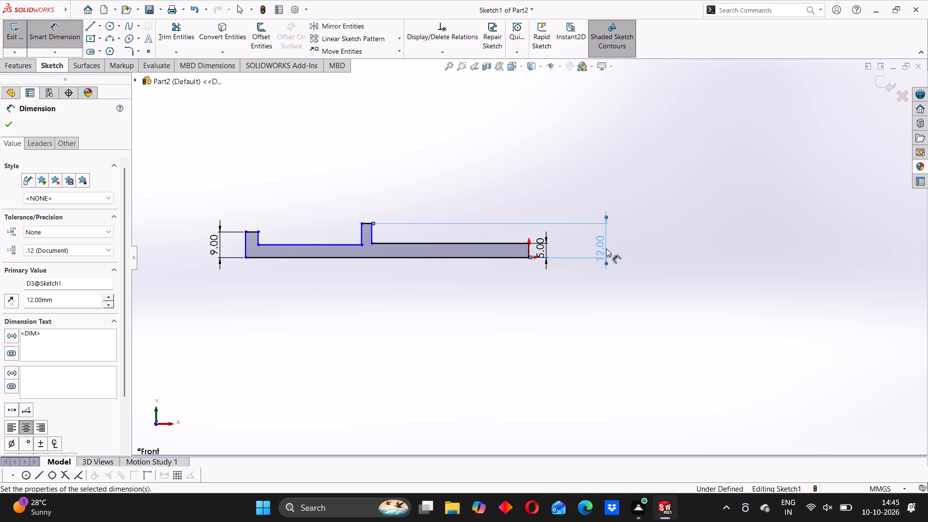
left_click(367, 225)
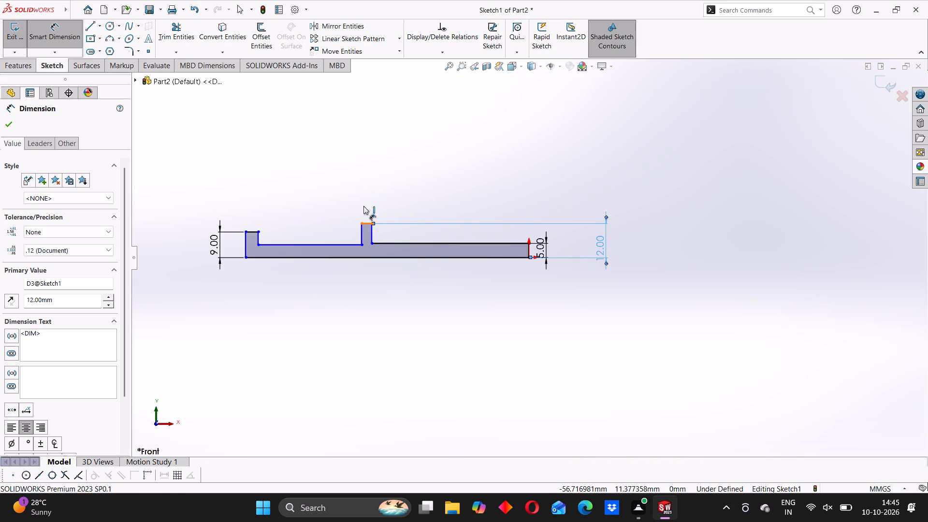
left_click(366, 185)
key("2")
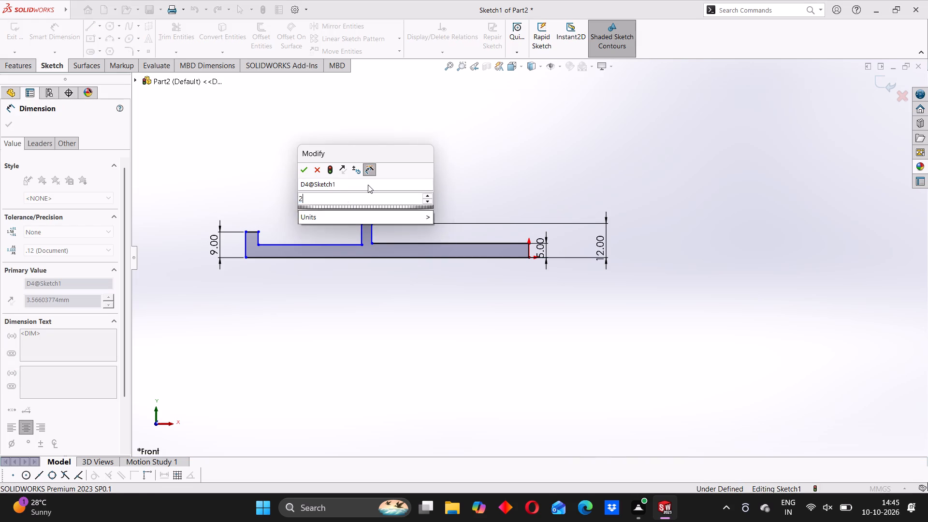
key("Return")
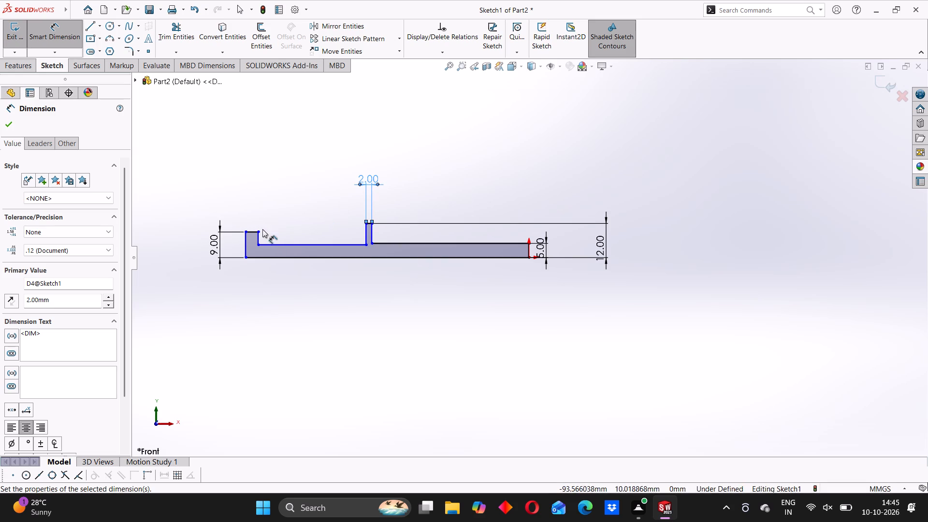
Dimension the top of the end lip to a width of 4 mm.
left_click(249, 234)
left_click(257, 200)
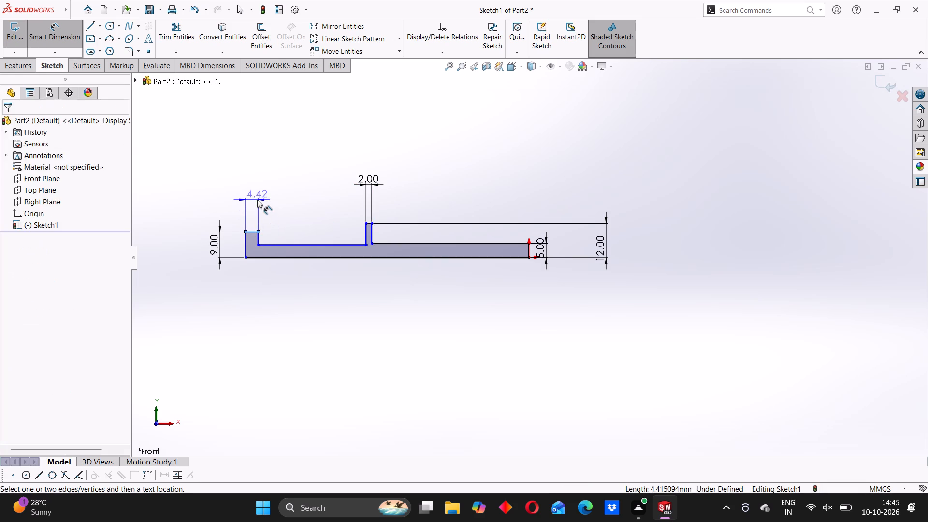
type("47")
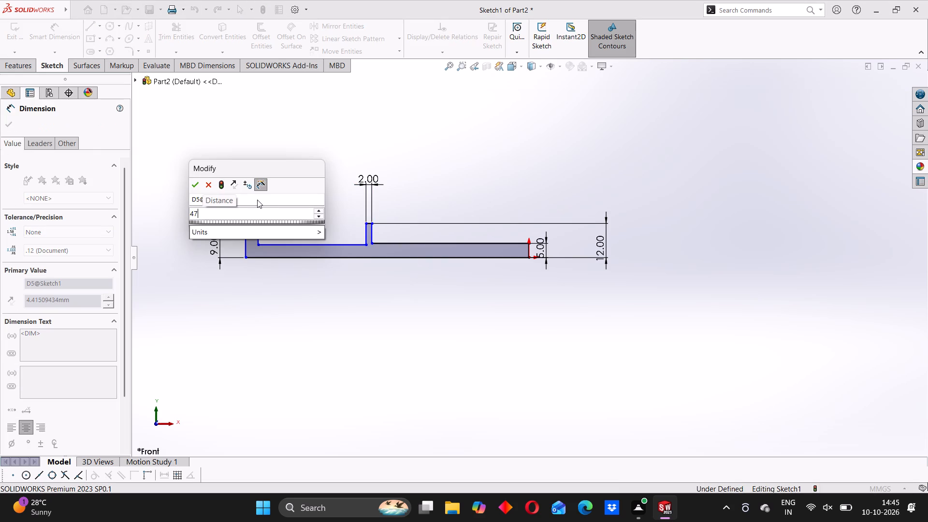
key("BackSpace")
key("Return")
left_click(184, 172)
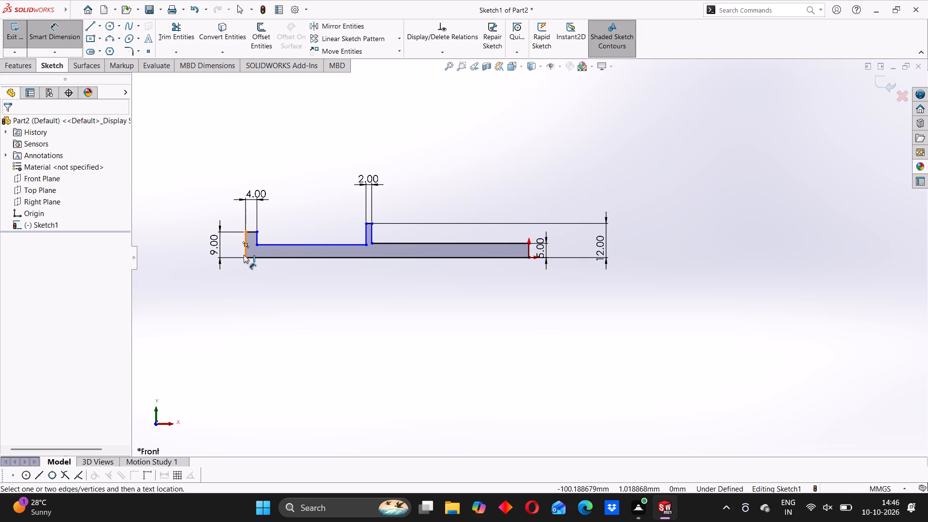
Dimension the horizontal ledge between the end lip and the upright rib to 80 mm.
left_click(292, 245)
left_click(296, 218)
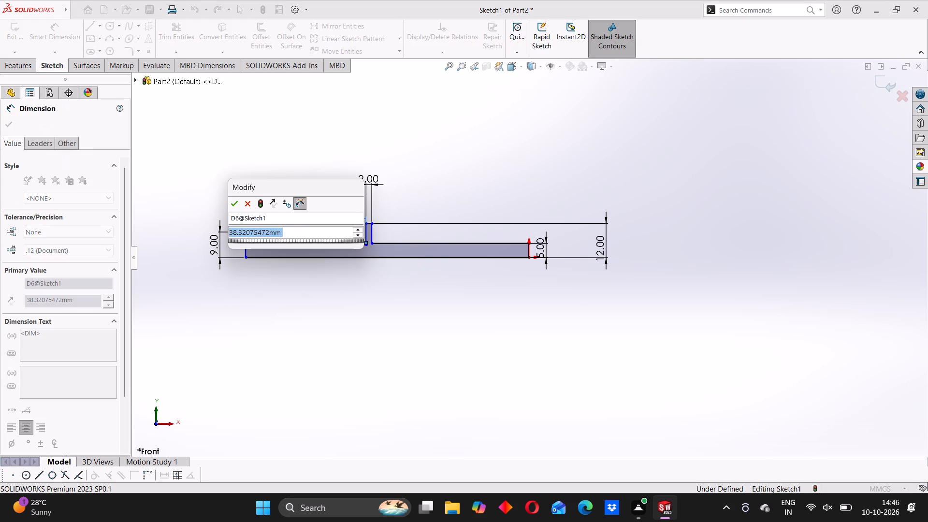
type("80")
key("Return")
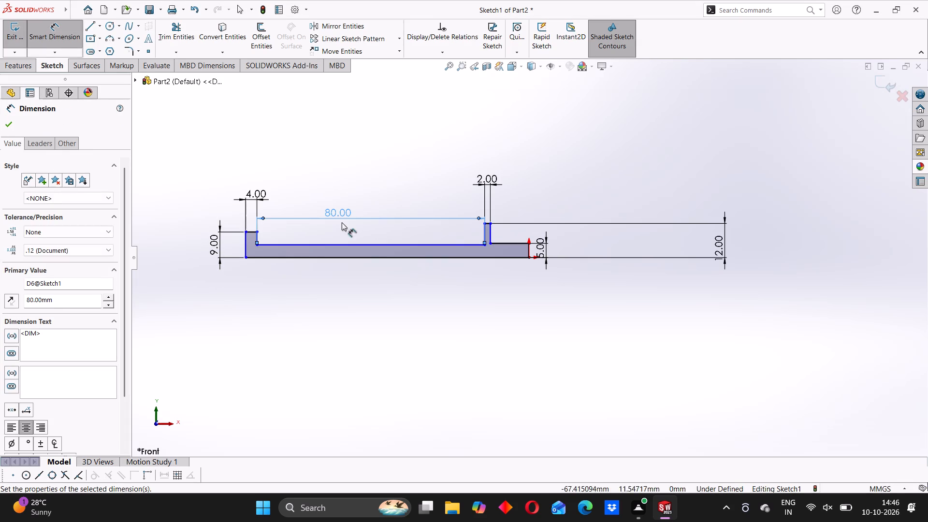
left_click(353, 166)
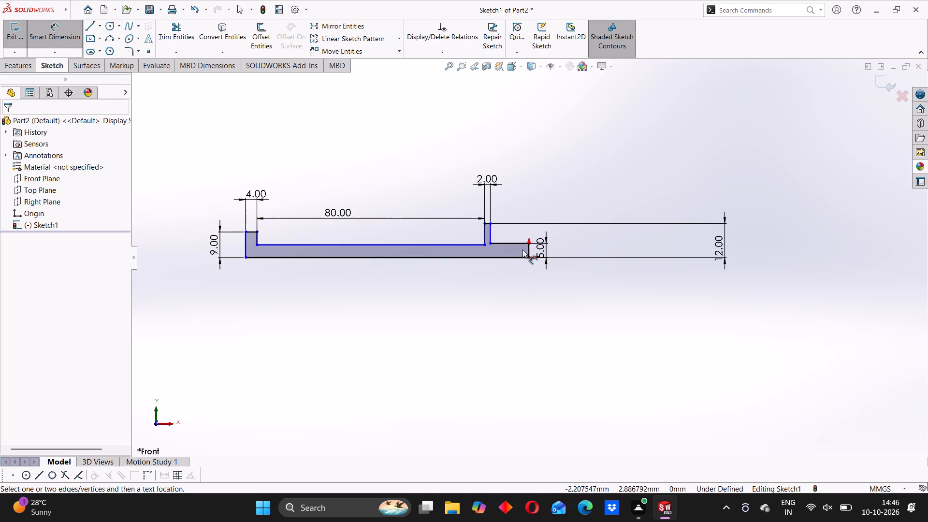
Dimension the upper horizontal line between the rib and the origin end to 64 mm, and finish dimensioning.
left_click(505, 241)
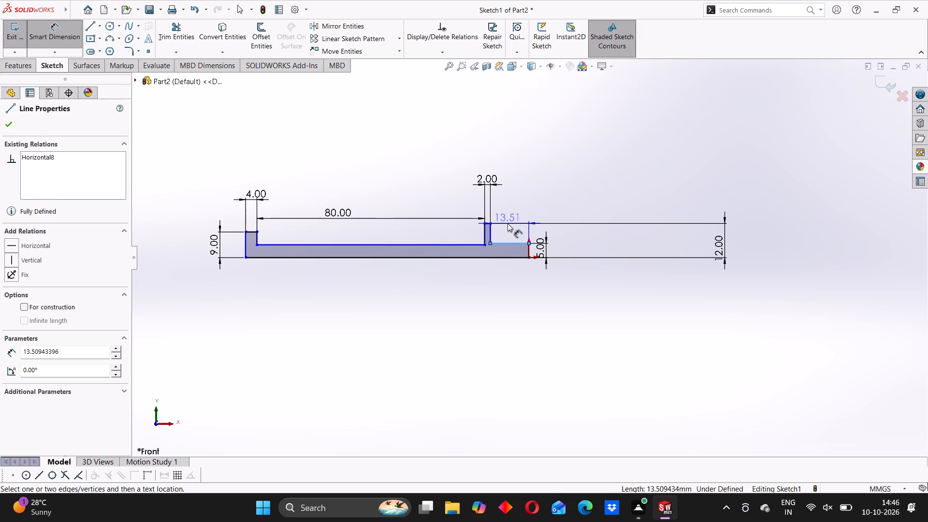
left_click(507, 223)
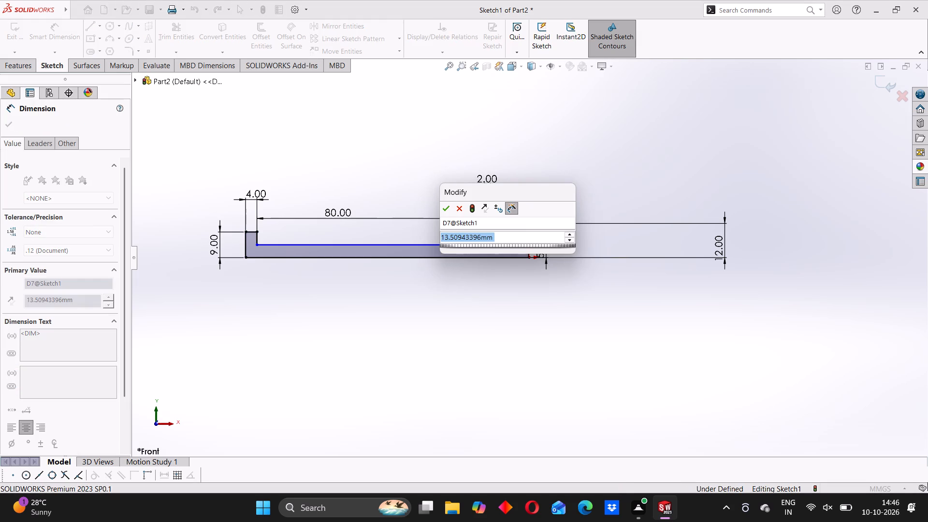
type("64")
key("Return")
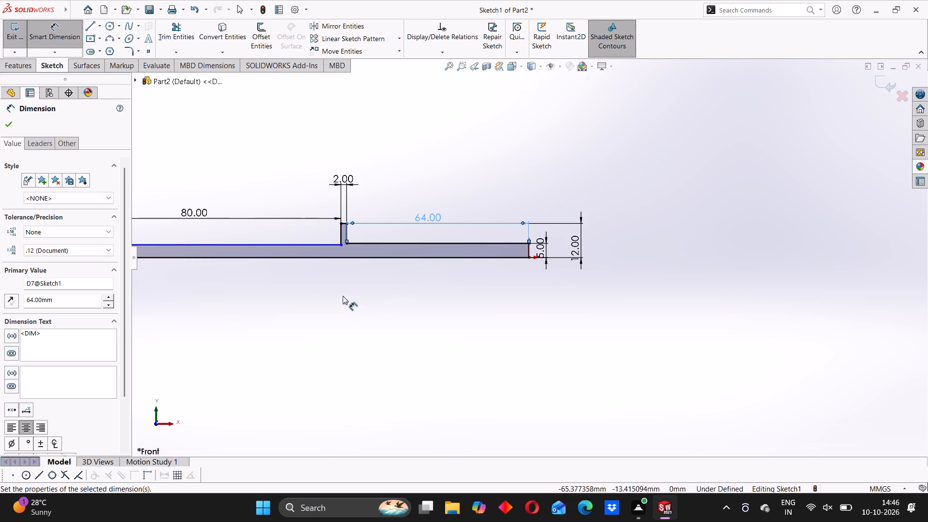
scroll(343, 296, "down", 2)
scroll(343, 296, "up", 4)
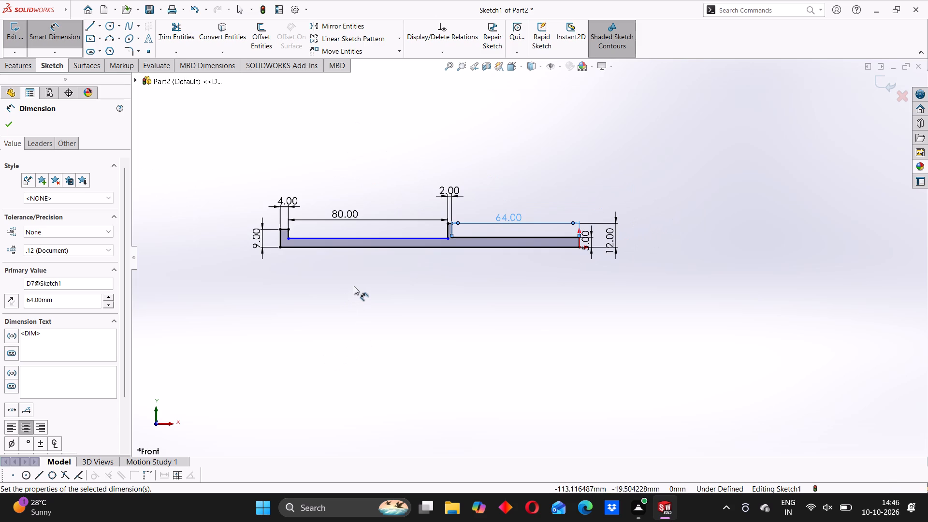
left_click(344, 159)
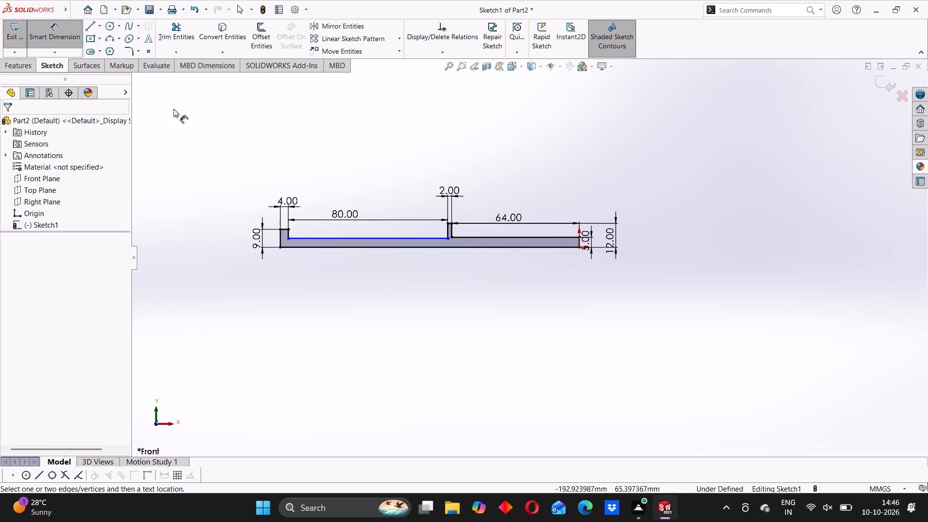
left_click(65, 35)
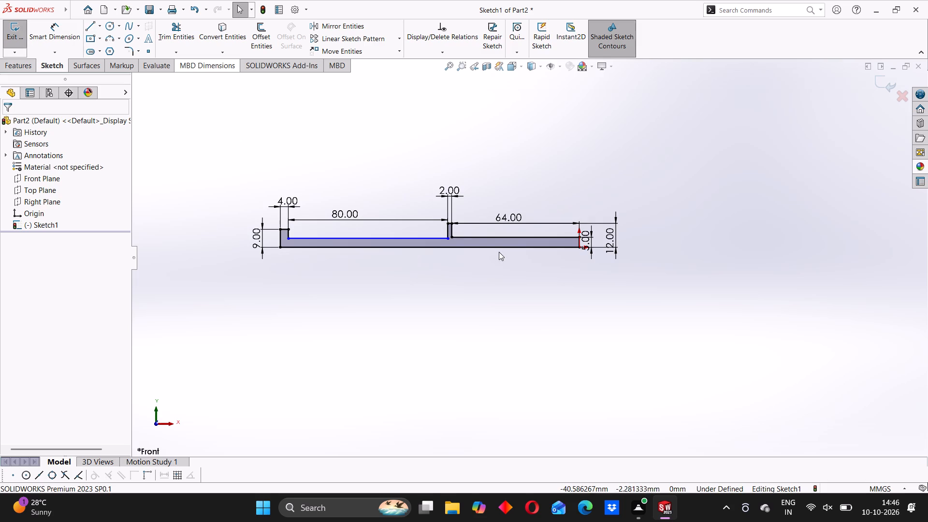
Make the two upper horizontal lines on either side of the rib collinear.
left_click(488, 239)
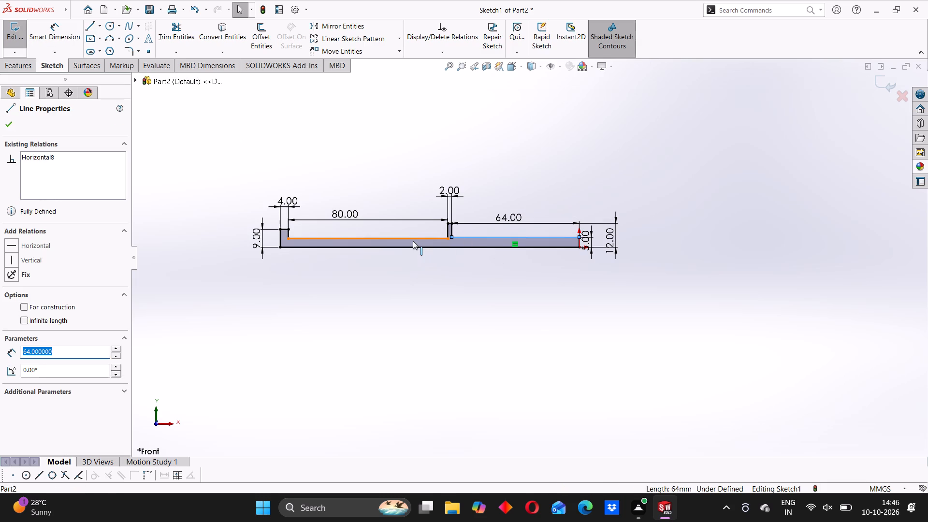
left_click(412, 241, "ctrl")
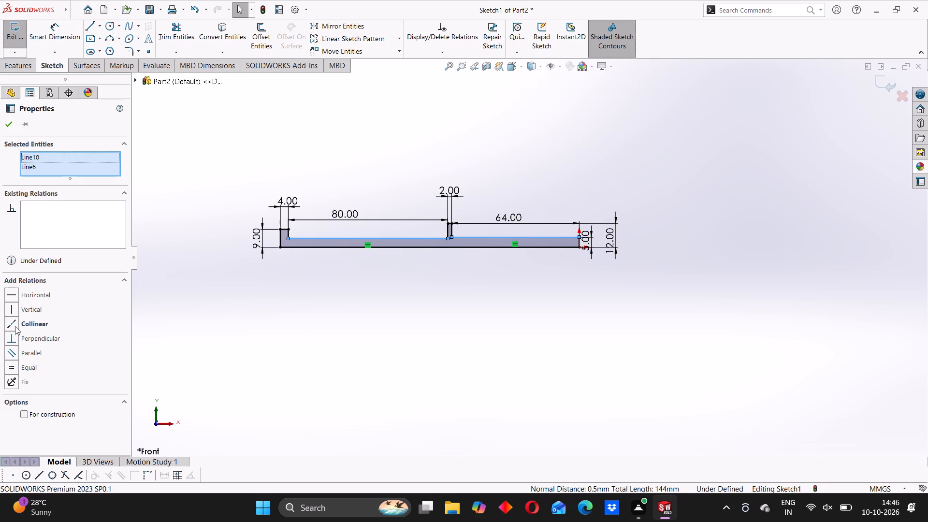
left_click(15, 326)
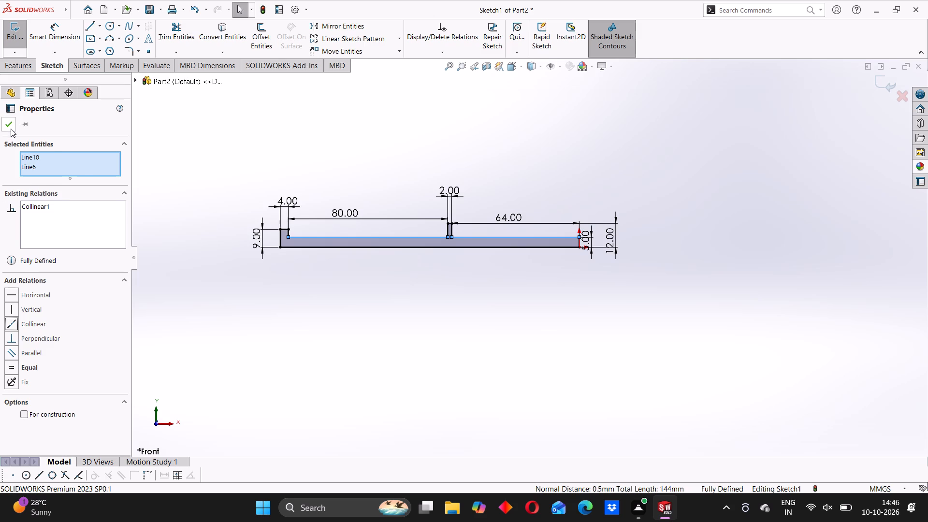
left_click(11, 129)
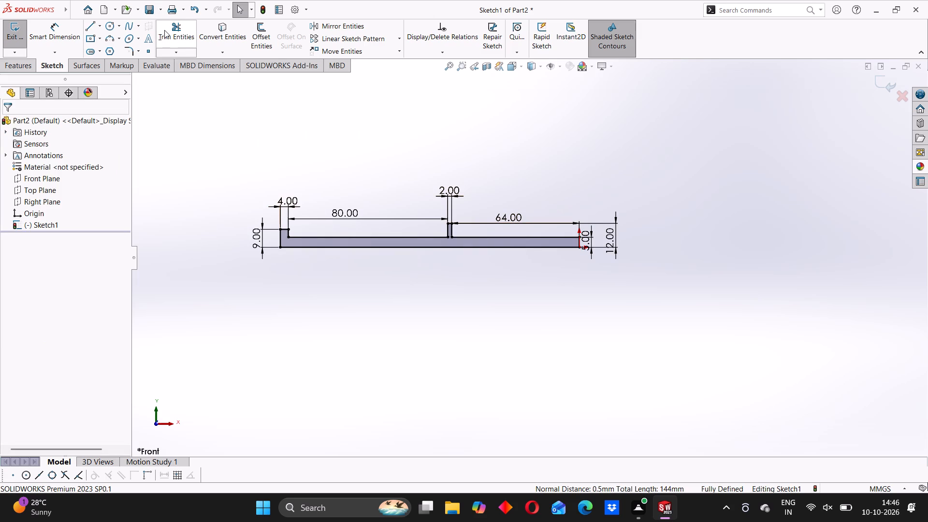
Convert the profile's horizontal base line into construction geometry.
left_click(348, 247)
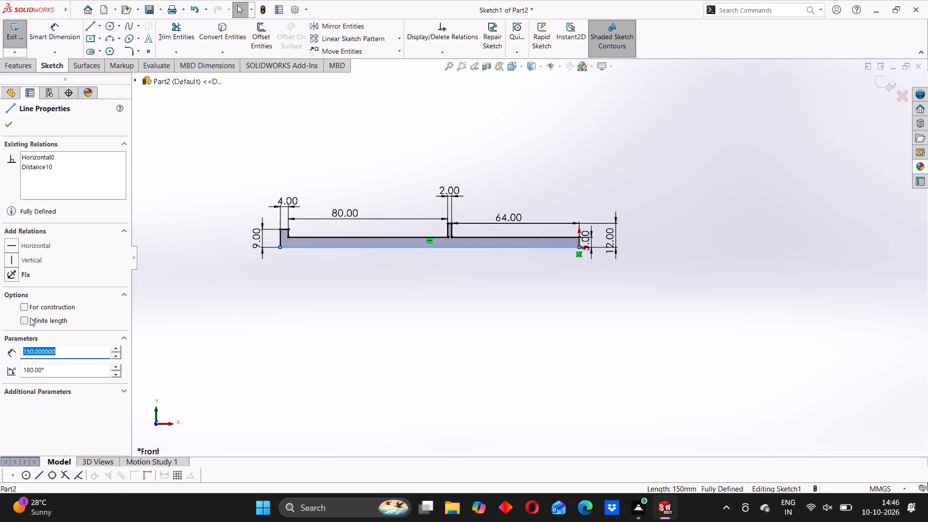
left_click(22, 306)
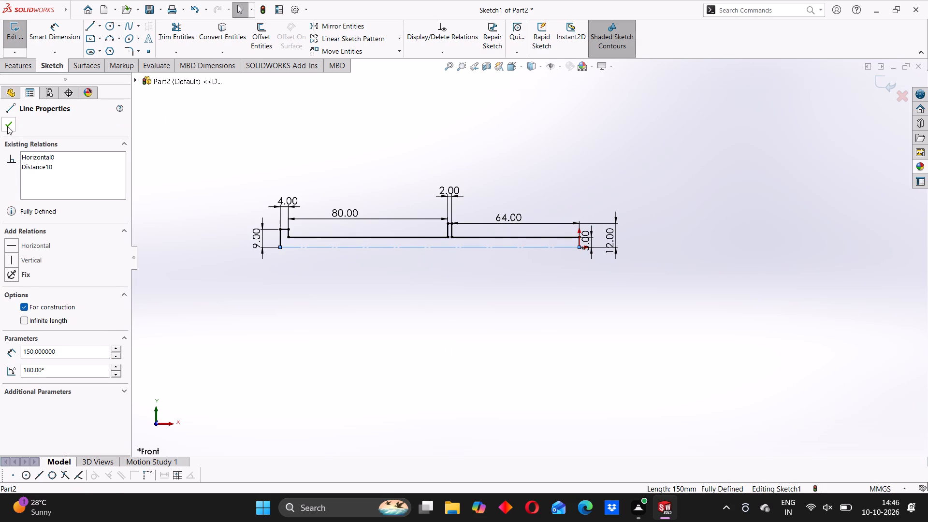
left_click(7, 126)
left_click(315, 312)
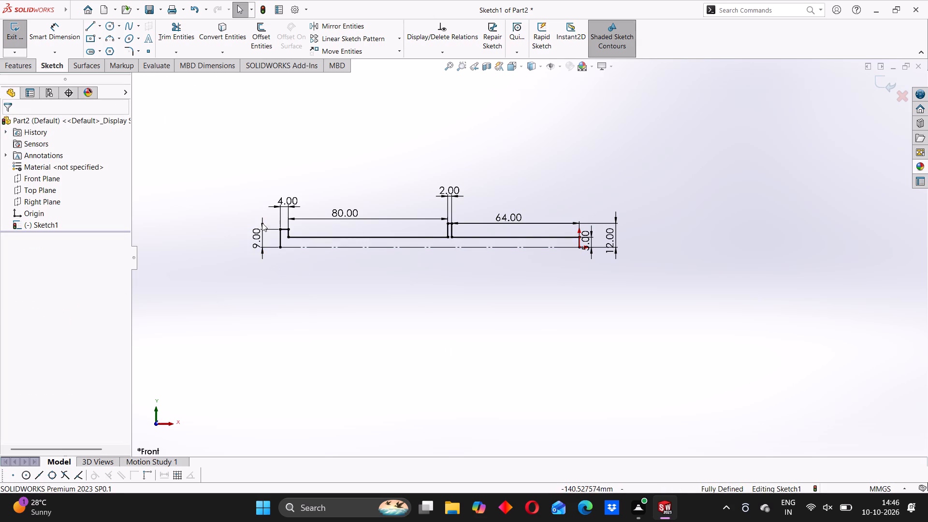
Revolve the profile 360° about the construction base line as a solid, letting the open sketch be closed automatically.
left_click(35, 69)
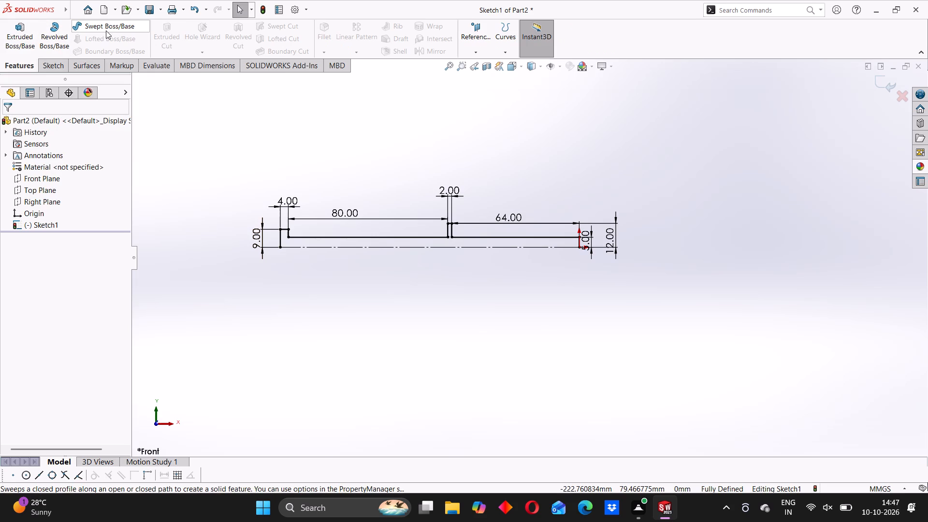
left_click(58, 34)
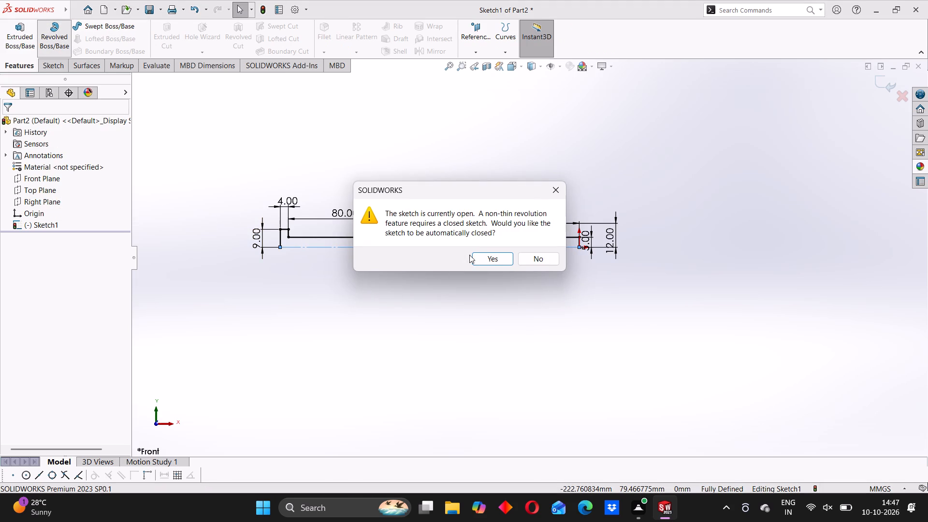
left_click(491, 257)
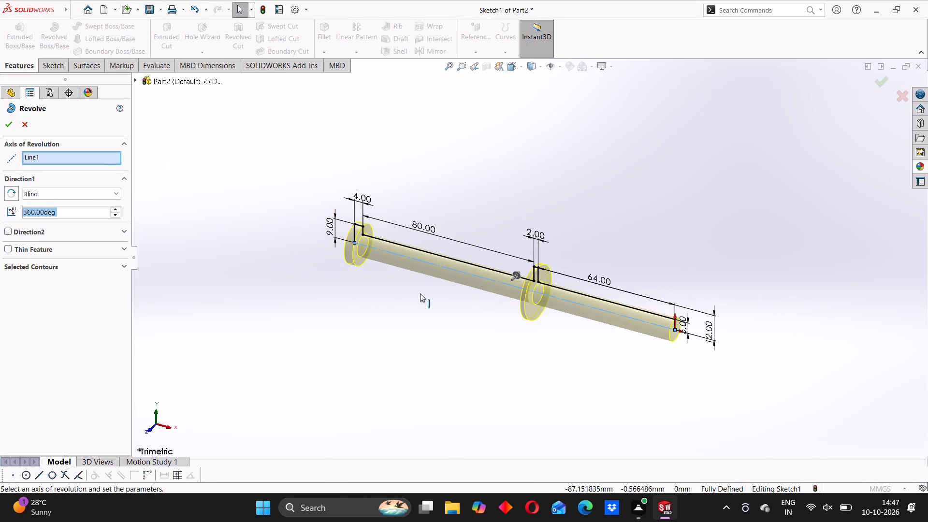
left_click(12, 125)
Examine the revolved shaft, its end head and its collar from several sides.
middle_click_drag(396, 334, 451, 303)
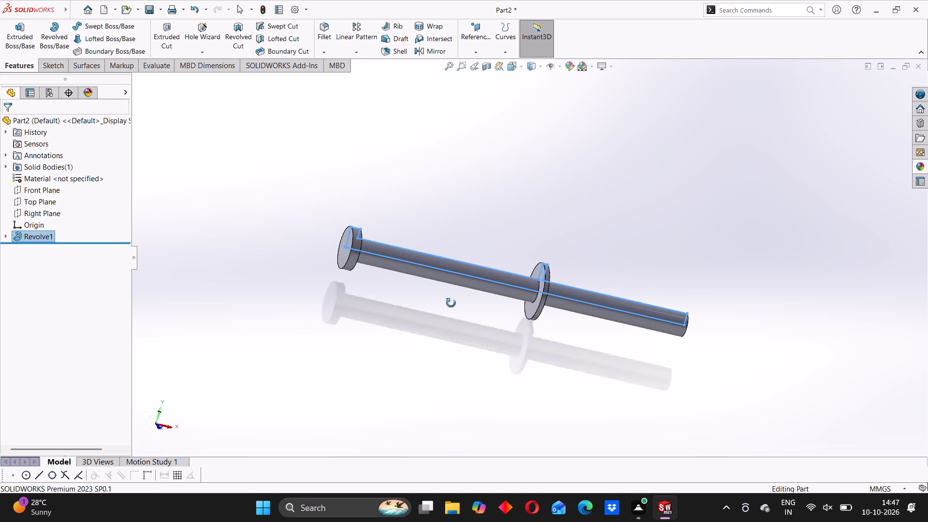
middle_click_drag(451, 303, 408, 332)
left_click(292, 285)
middle_click_drag(536, 286, 406, 238)
scroll(536, 286, "up", 1)
middle_click_drag(406, 238, 588, 350)
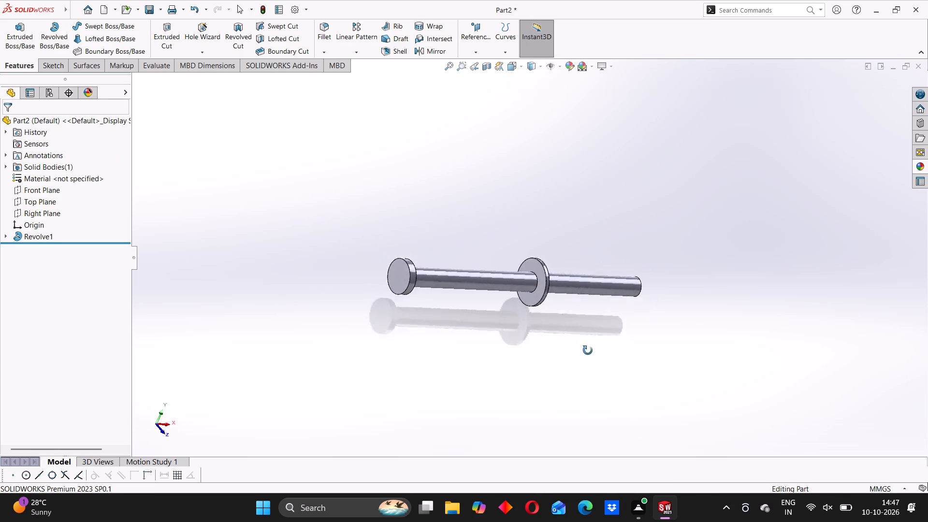
middle_click_drag(588, 350, 494, 371)
scroll(565, 289, "up", 1)
middle_click_drag(574, 266, 562, 304)
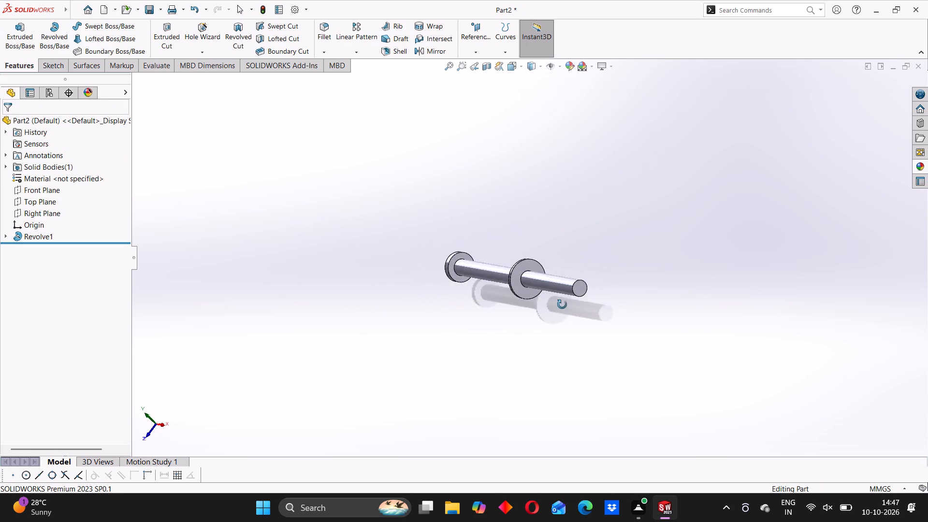
middle_click_drag(562, 304, 591, 282)
middle_click_drag(518, 300, 525, 280)
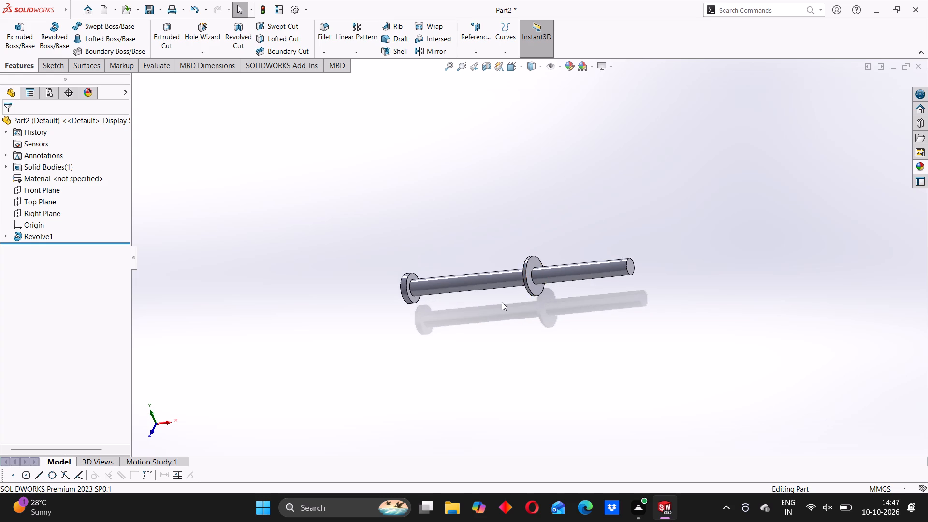
scroll(502, 302, "down", 2)
middle_click_drag(502, 302, 539, 270)
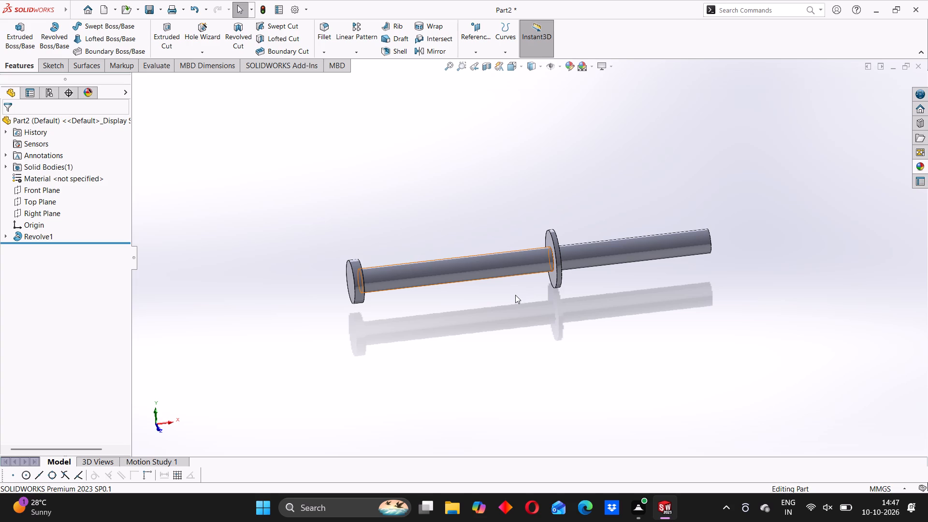
scroll(545, 278, "down", 1)
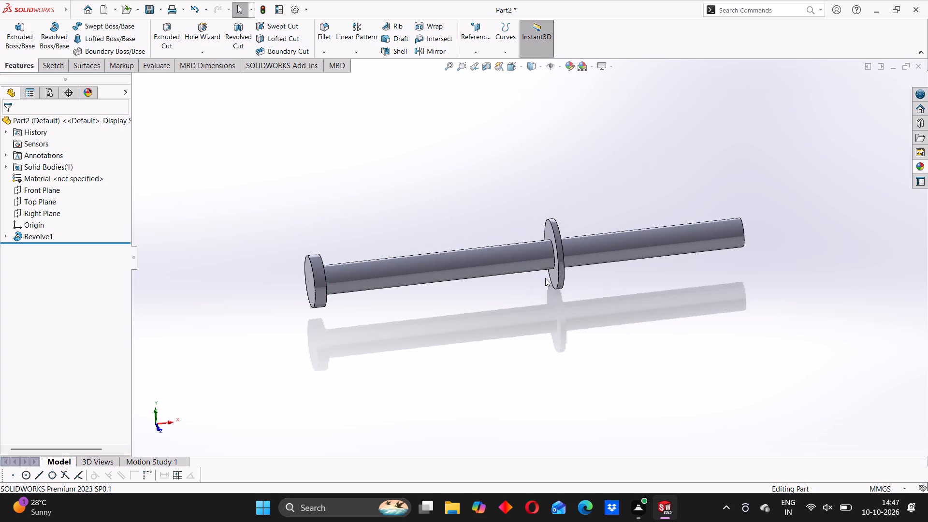
scroll(545, 278, "up", 1)
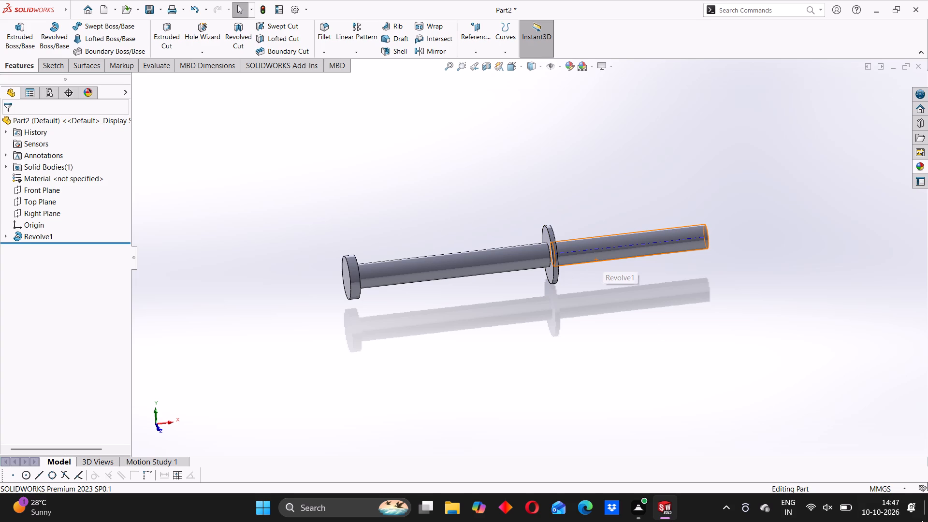
middle_click_drag(408, 244, 553, 272)
middle_click_drag(643, 318, 631, 295)
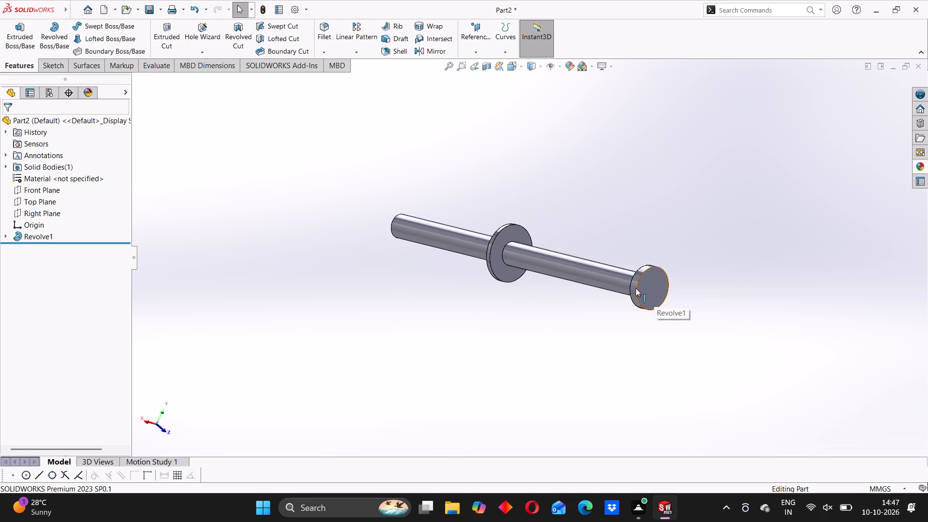
middle_click(639, 292)
middle_click_drag(639, 292, 570, 233)
scroll(594, 255, "up", 1)
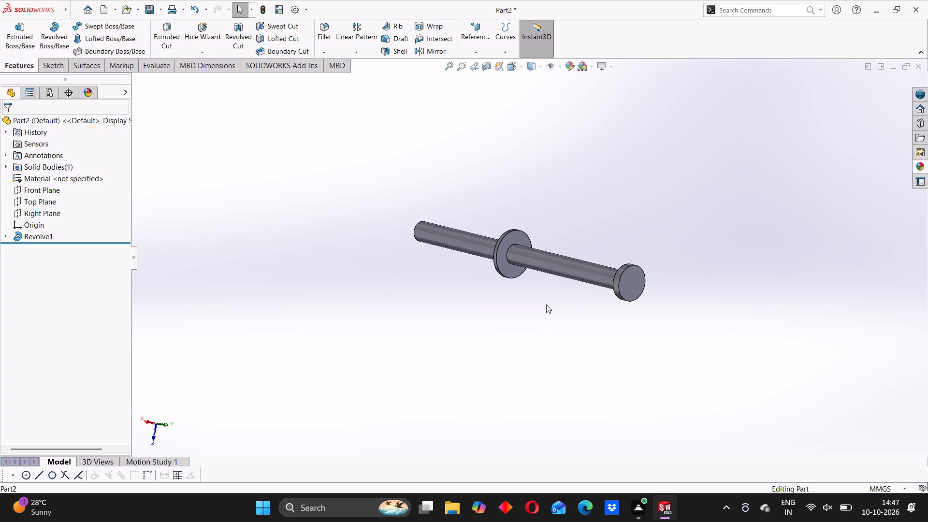
middle_click_drag(546, 304, 520, 270)
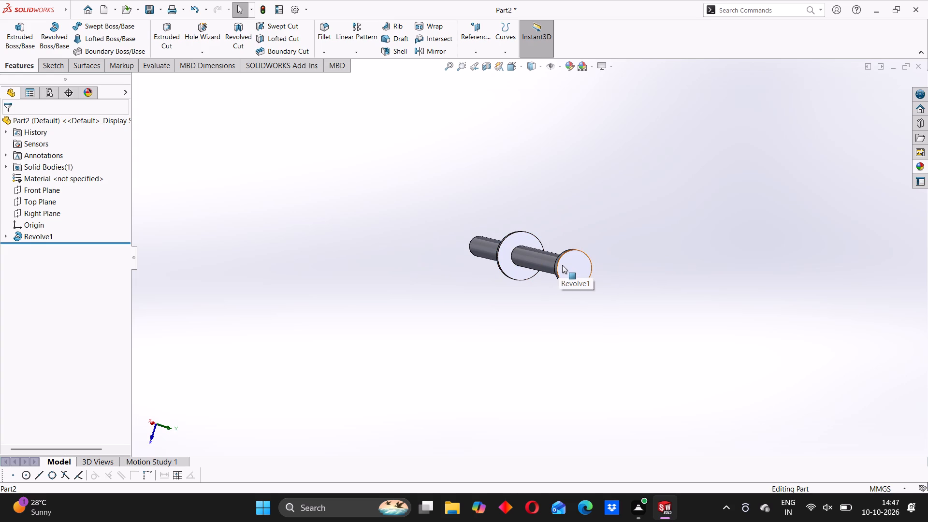